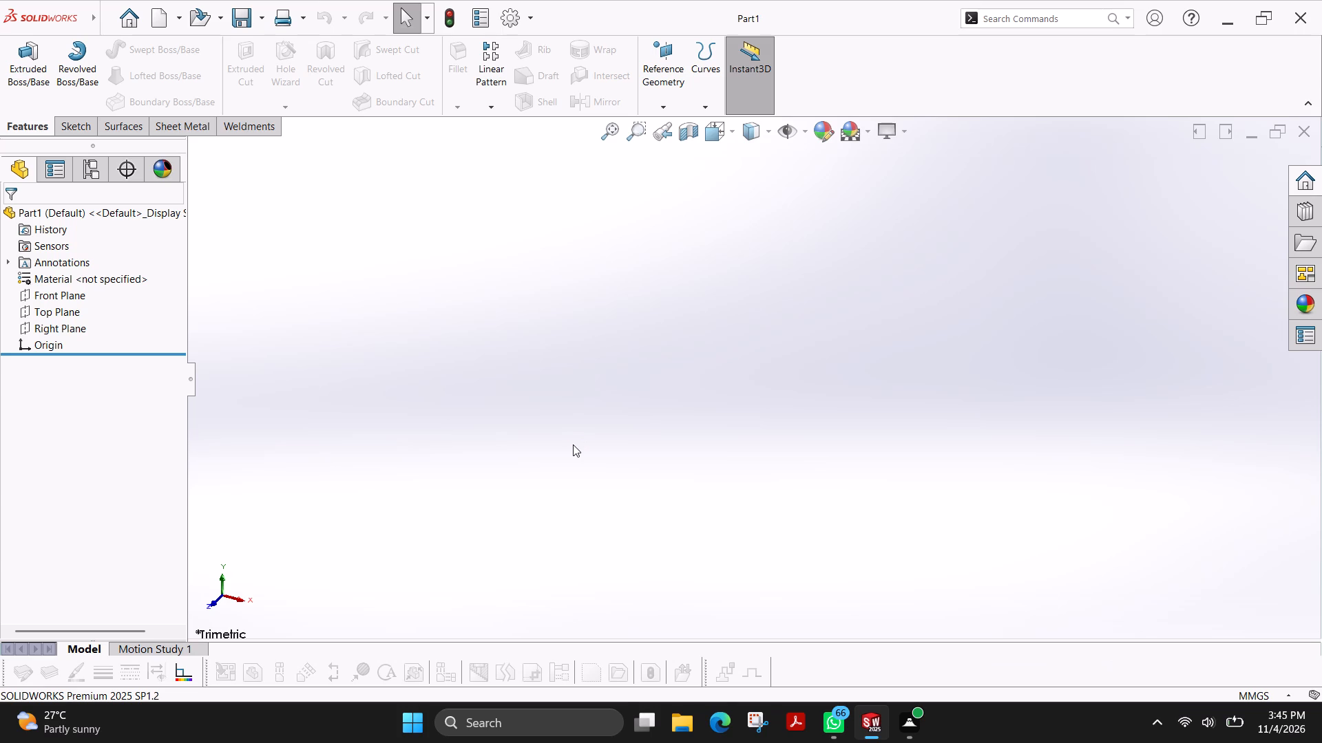
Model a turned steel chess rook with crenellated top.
Start a sketch on the Front Plane and draw a vertical line about 98 mm up from the origin.
left_click(87, 131)
left_click(34, 71)
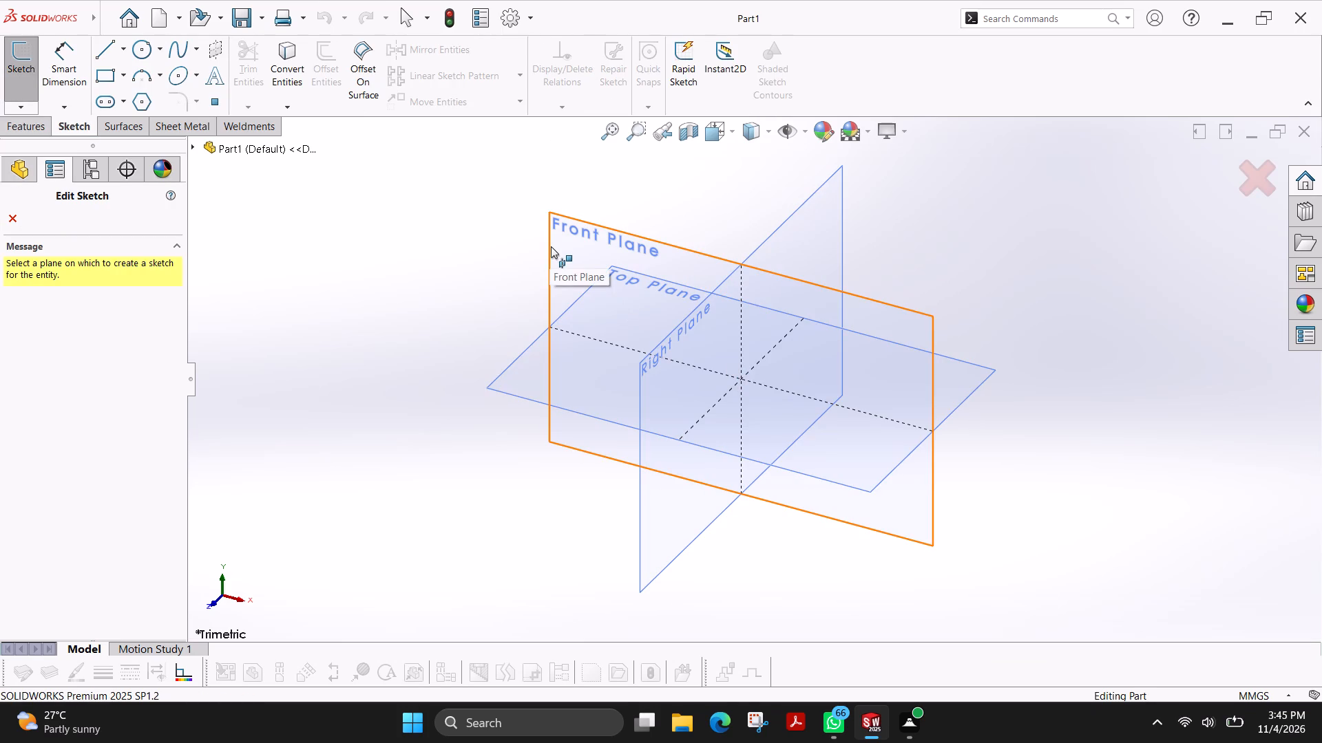
left_click(551, 246)
left_click(103, 58)
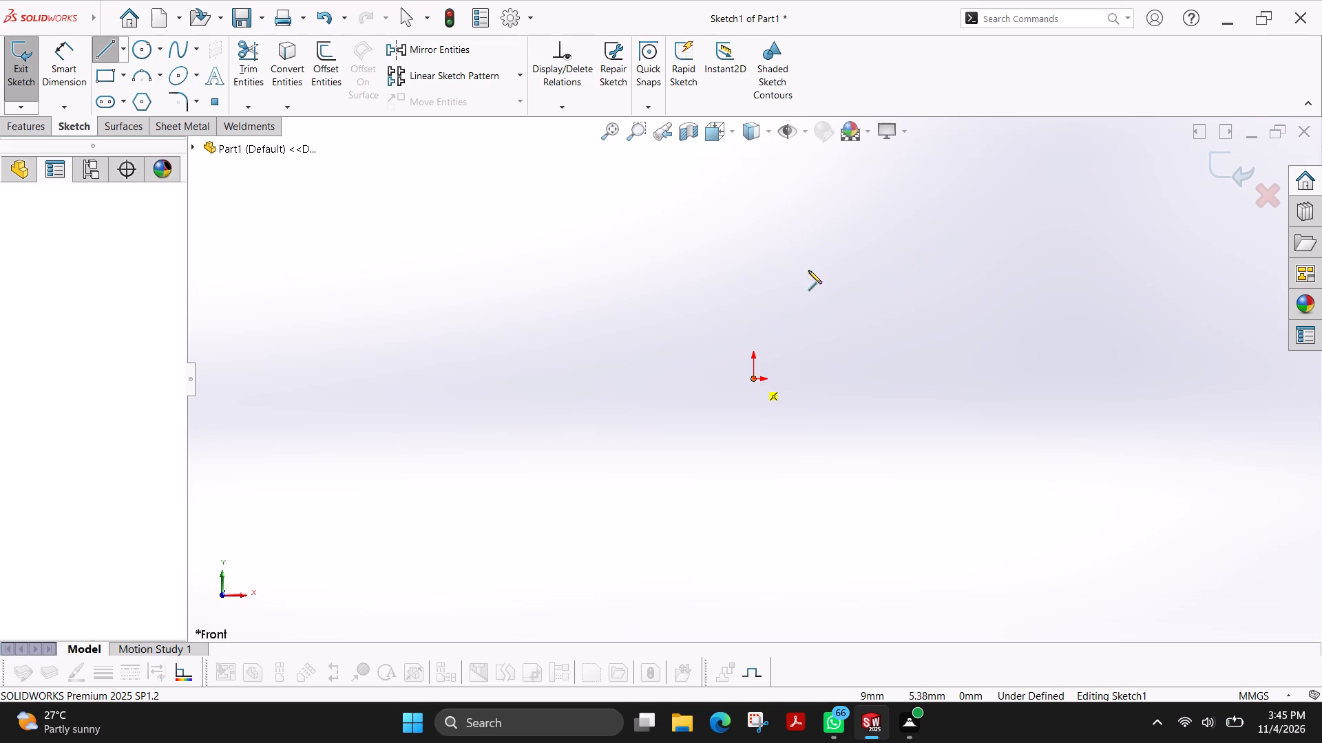
scroll(753, 158, "up", 2)
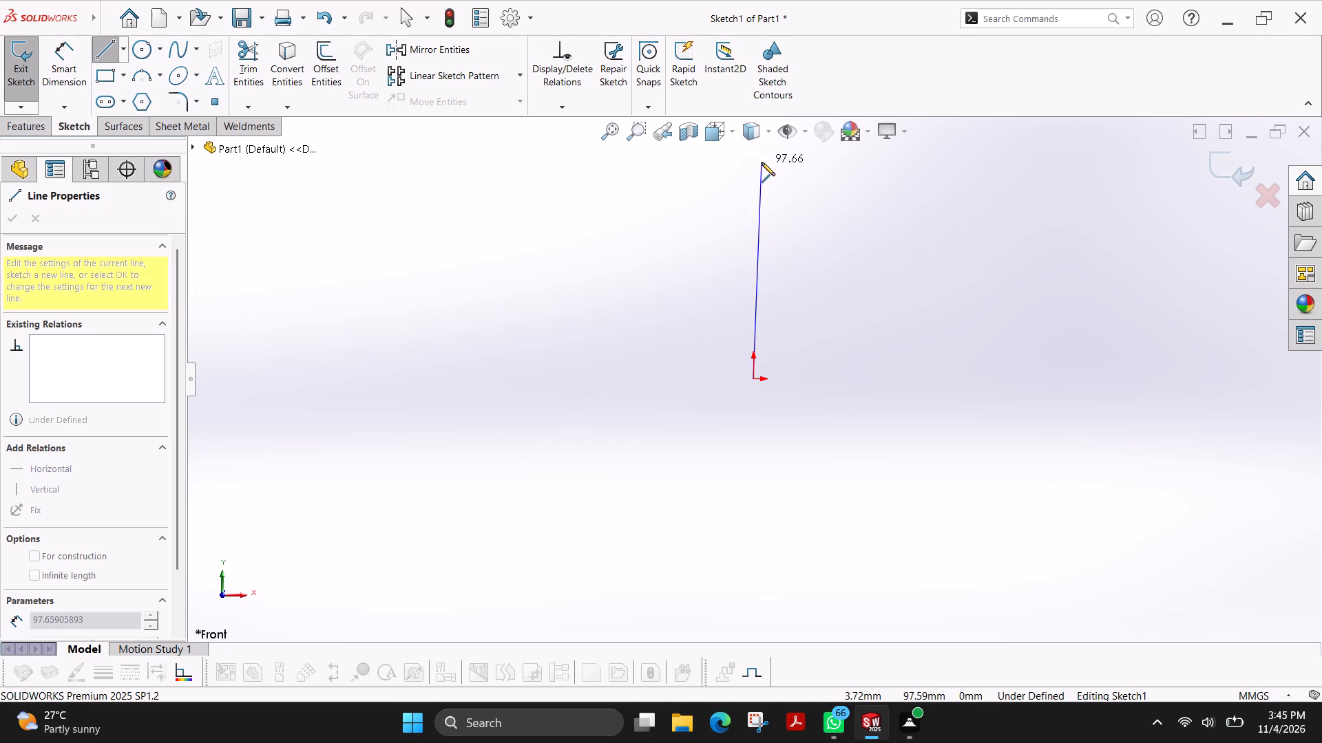
left_click(751, 163)
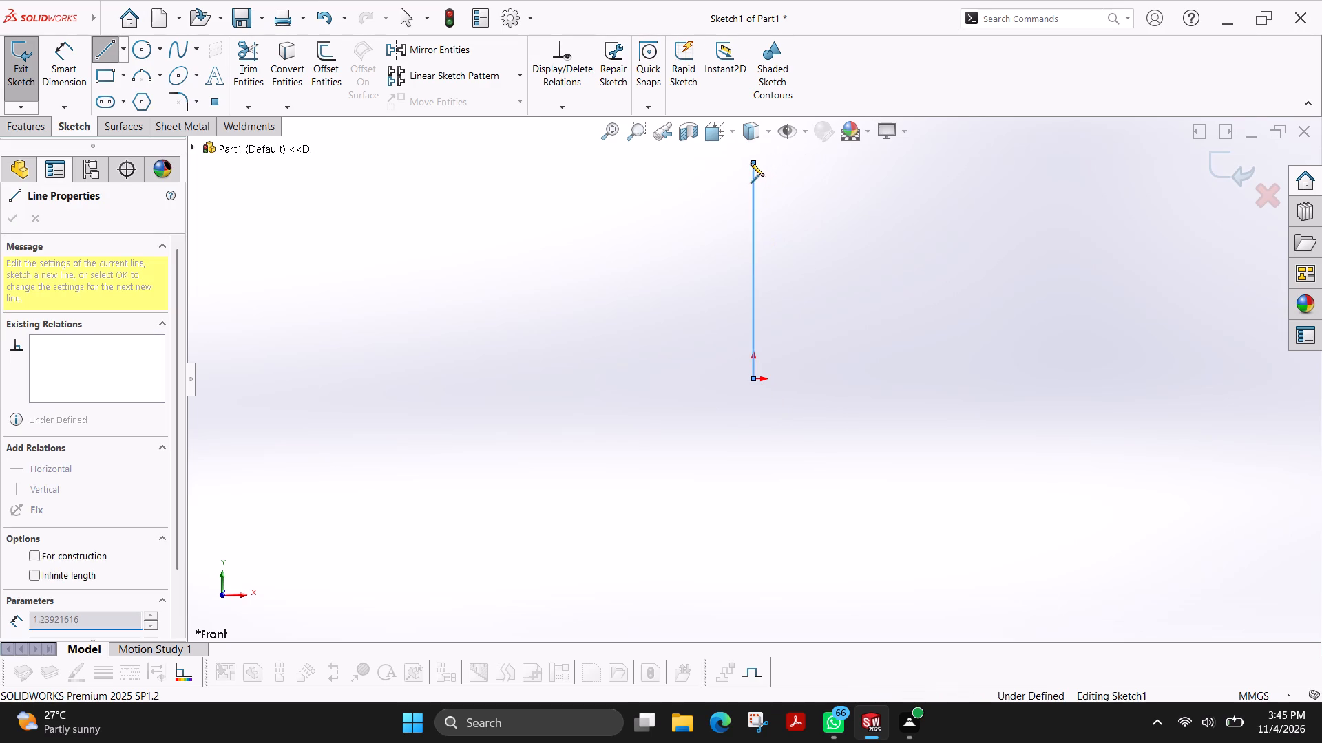
key("Escape")
Sketch a horizontal base line about 31 mm long from the origin toward negative X.
left_click(105, 57)
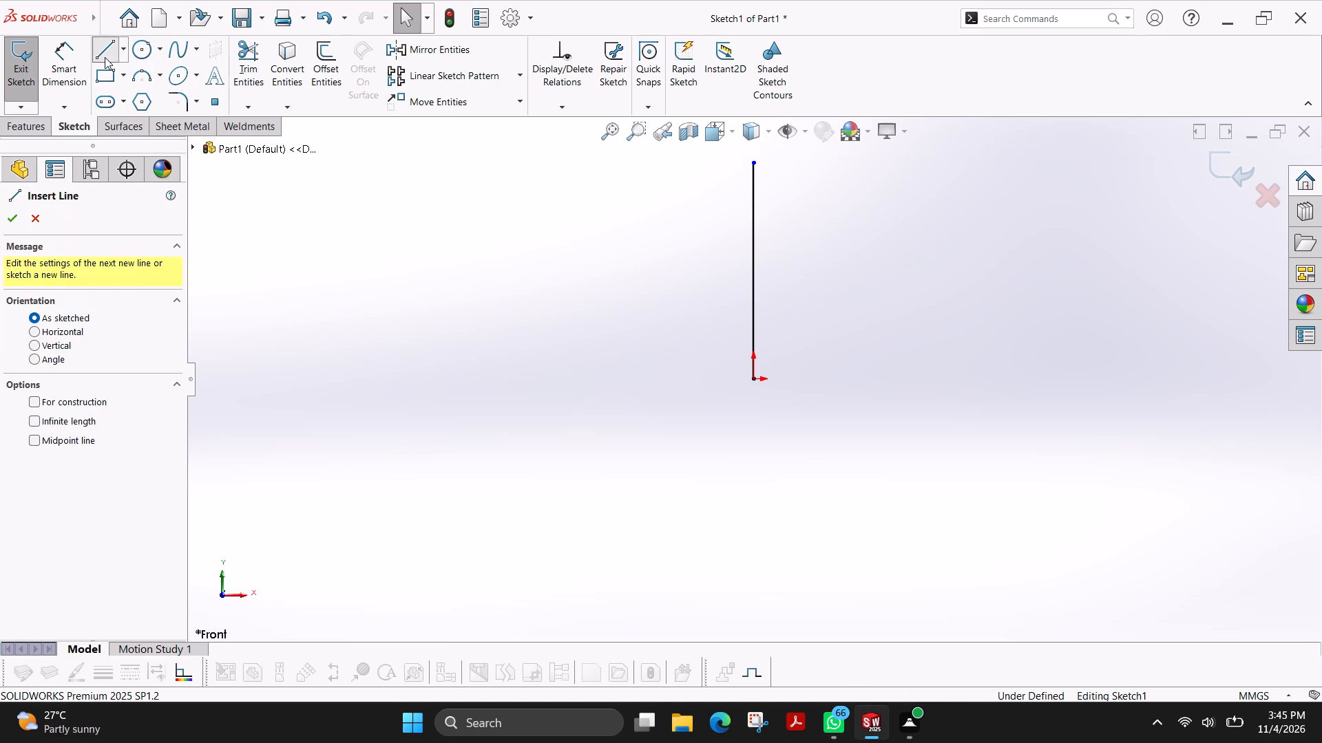
scroll(755, 371, "down", 3)
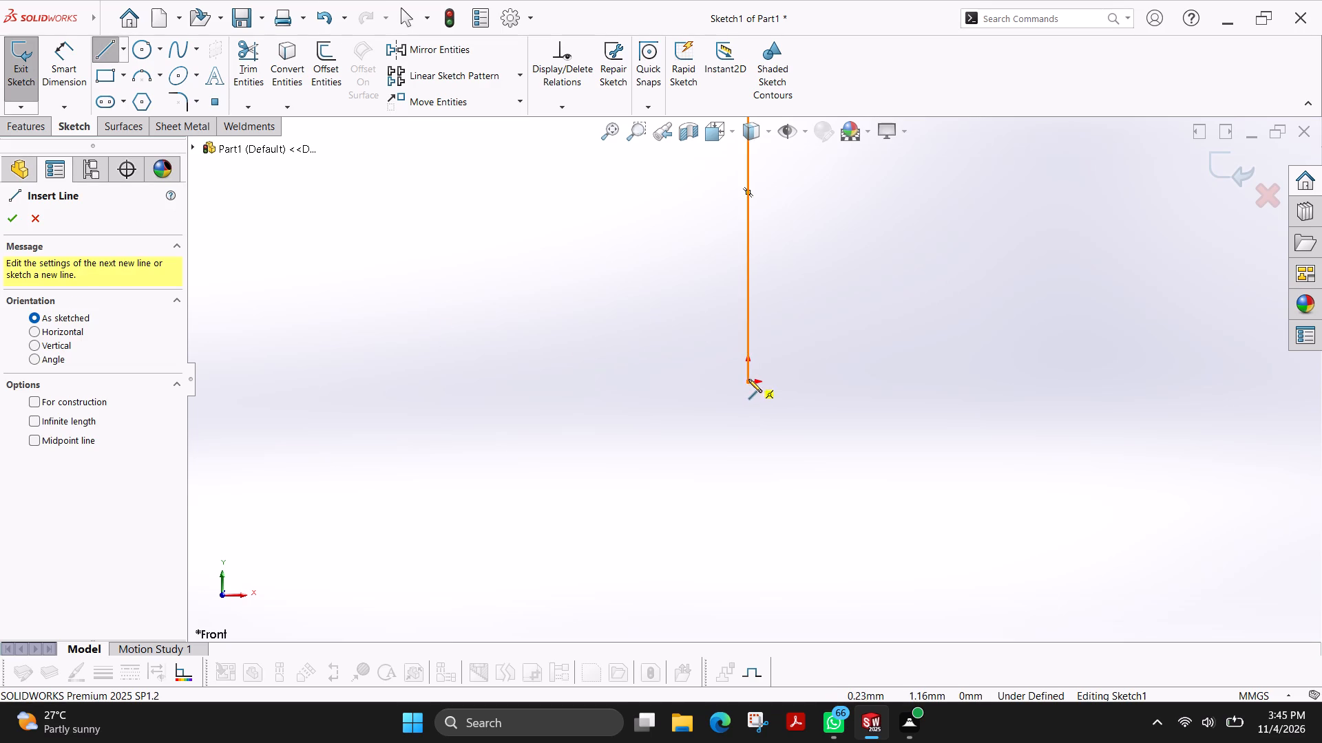
left_click_drag(748, 380, 736, 383)
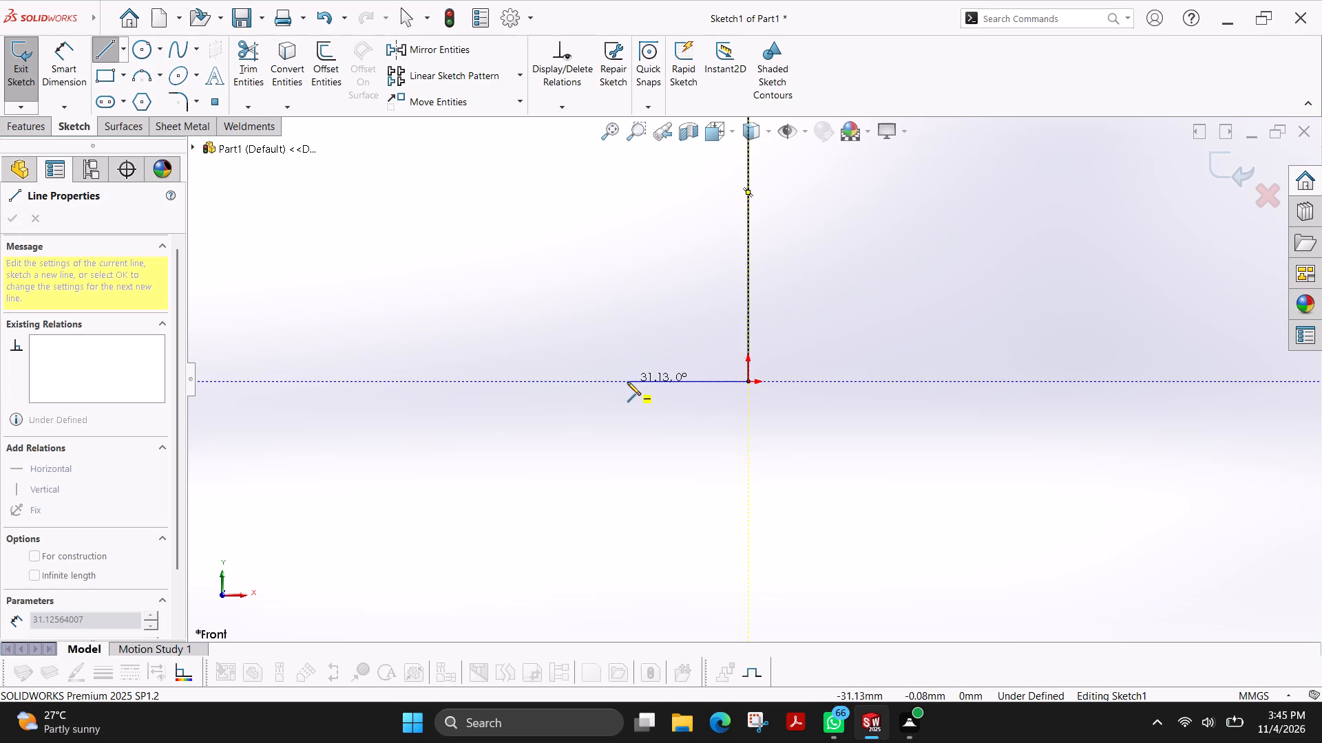
left_click(627, 382)
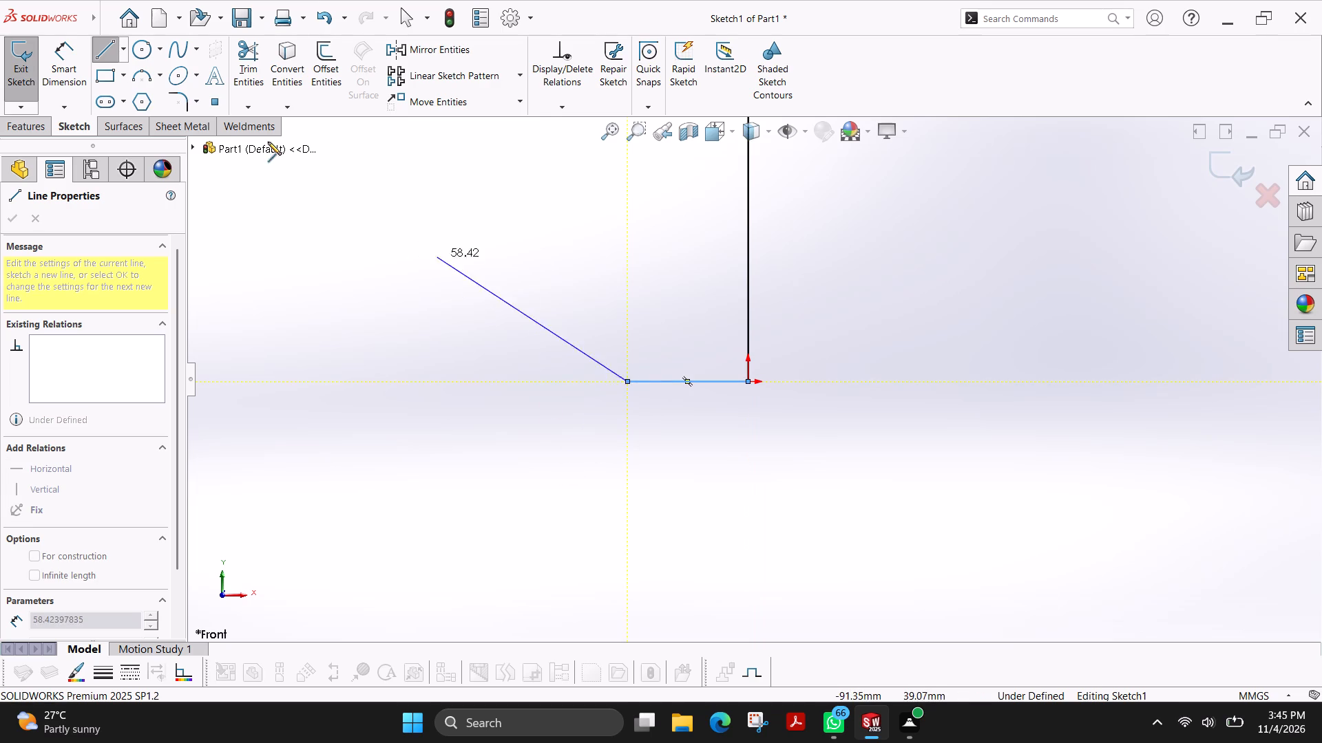
Round the base line's outer end with a tangent 3-point arc about 7.4 mm tall, and join it horizontally back to the vertical line.
left_click(143, 76)
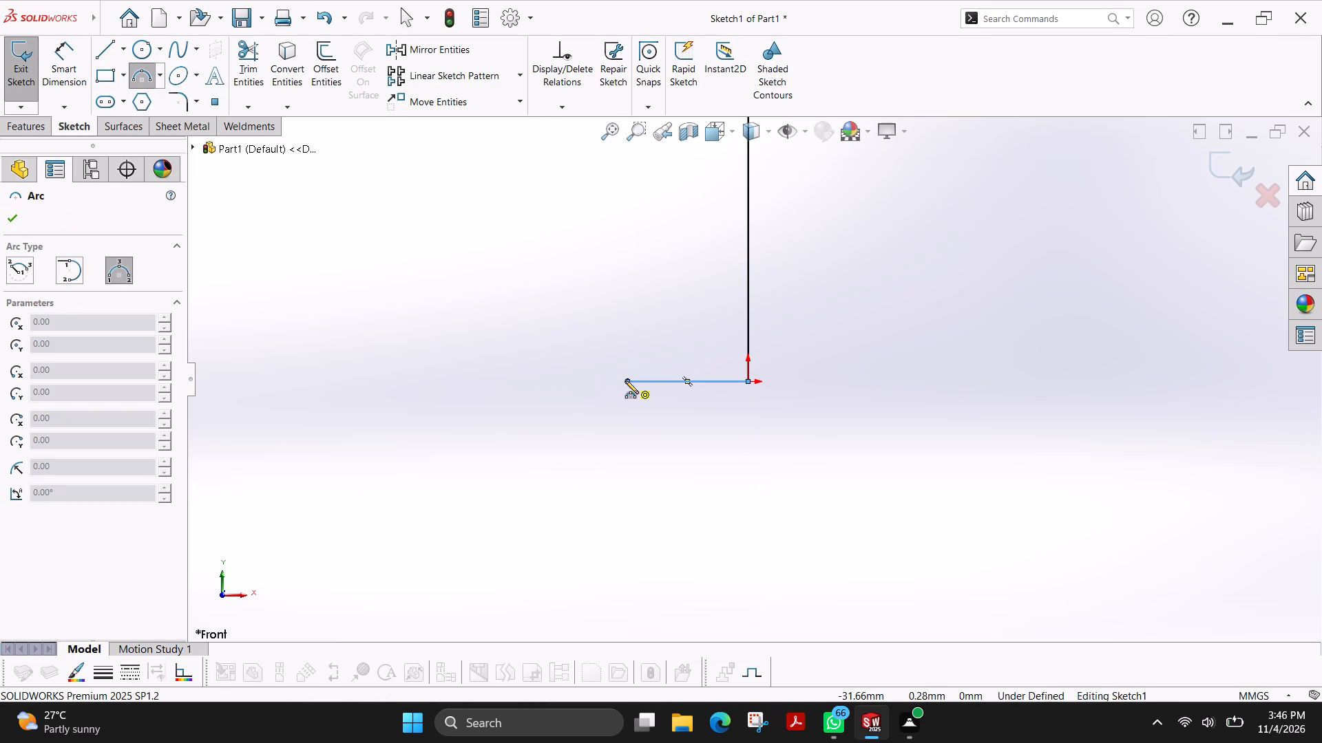
left_click(625, 380)
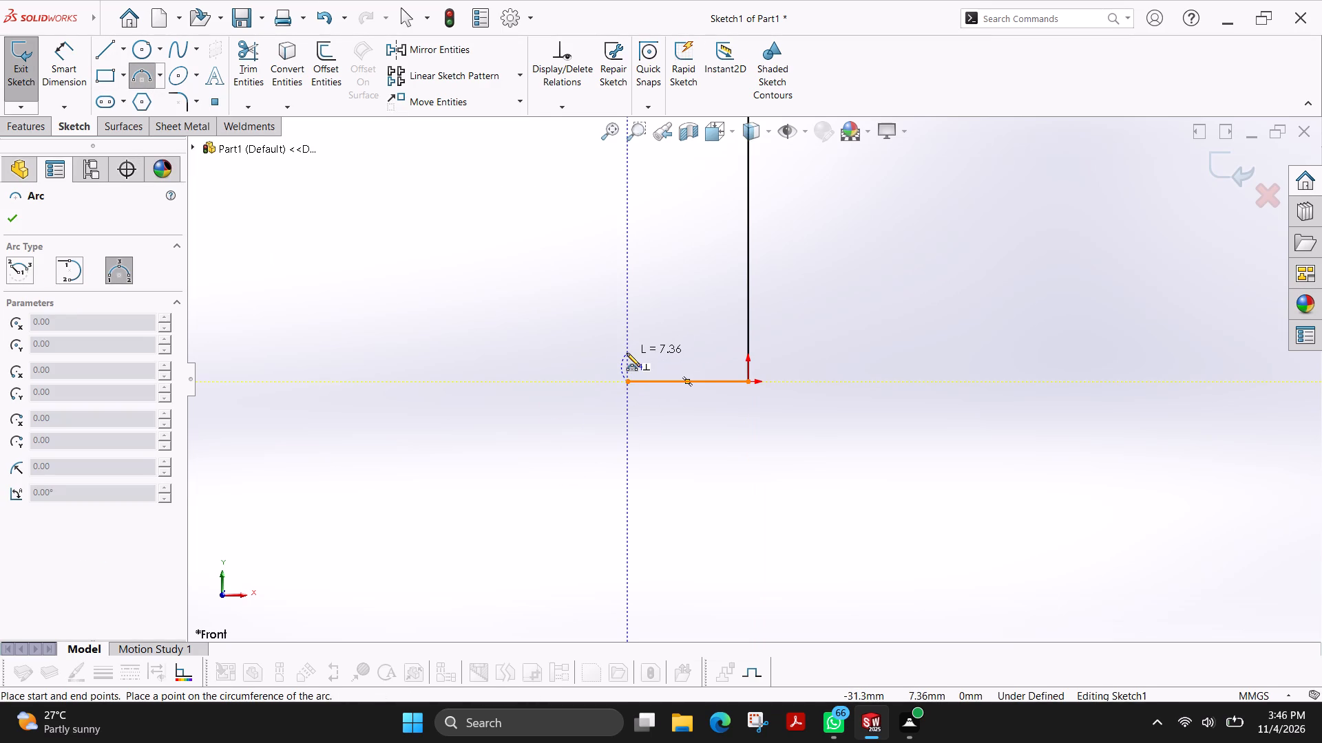
left_click(627, 353)
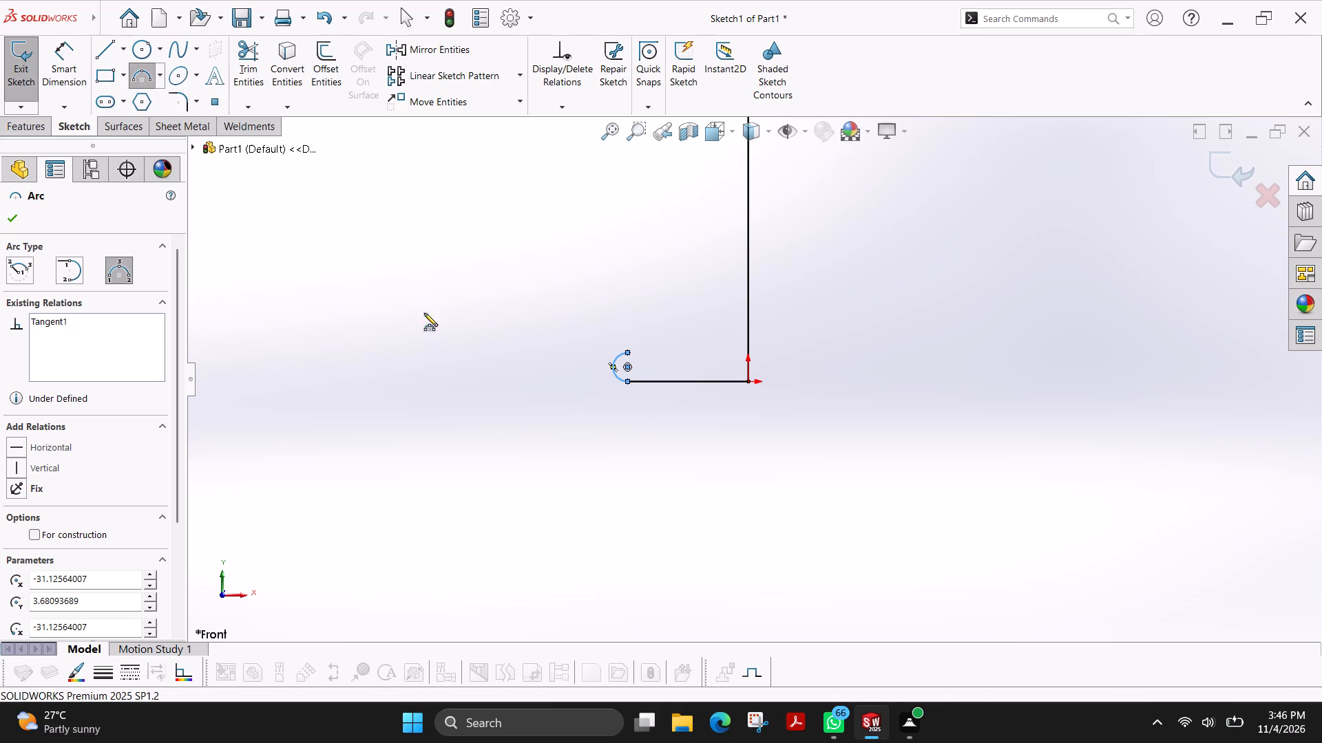
left_click(101, 57)
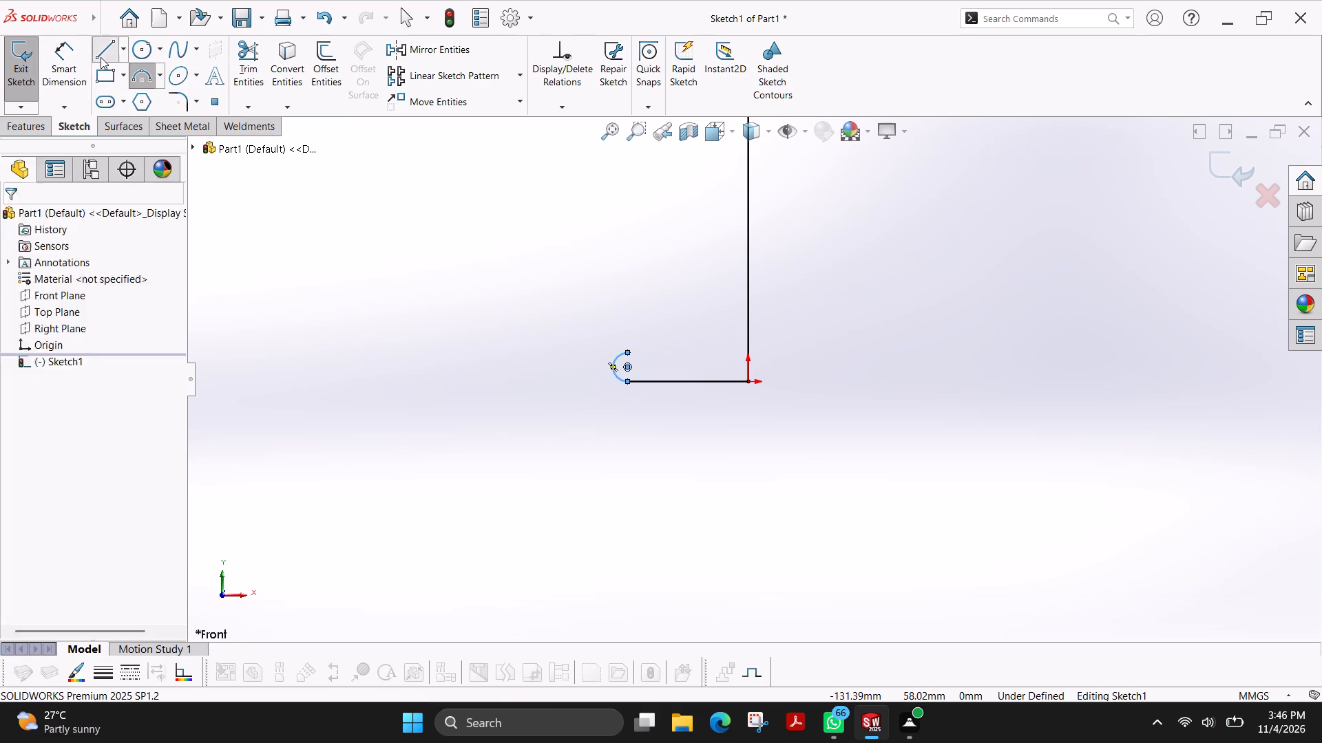
left_click(627, 352)
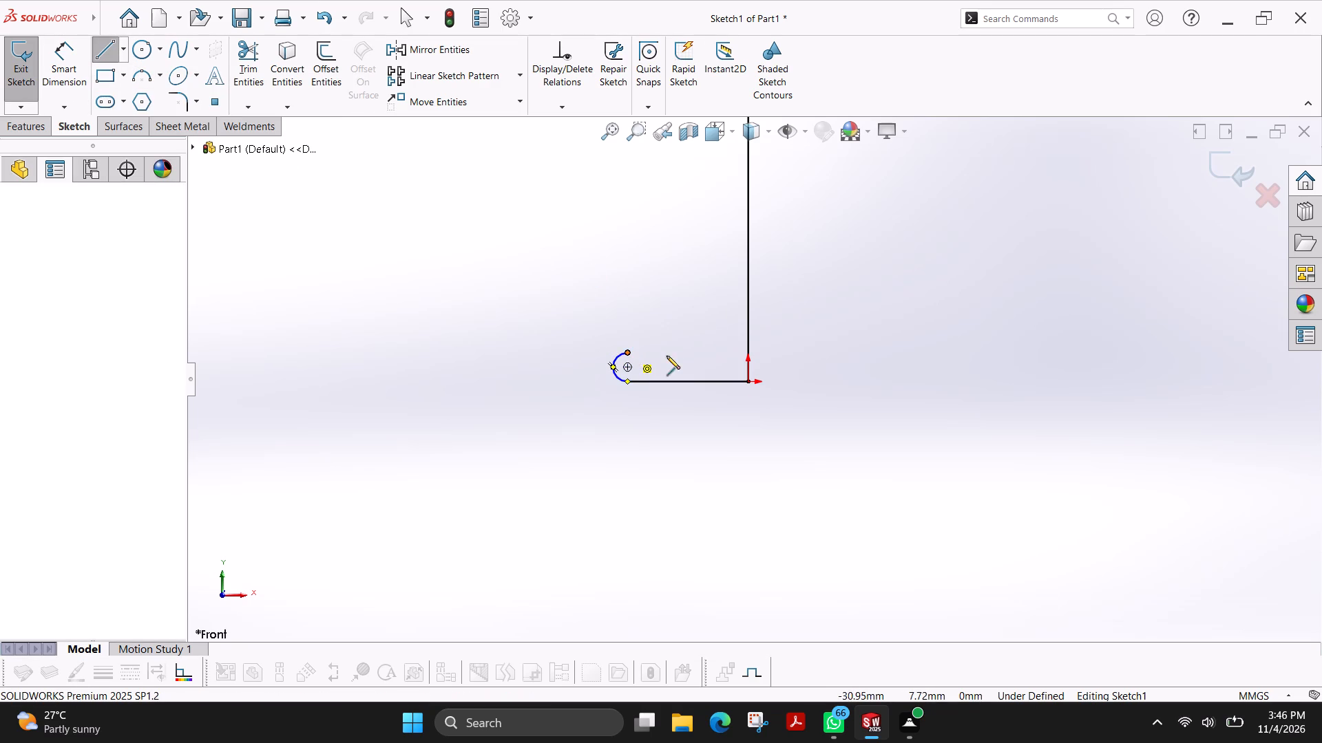
left_click(747, 353)
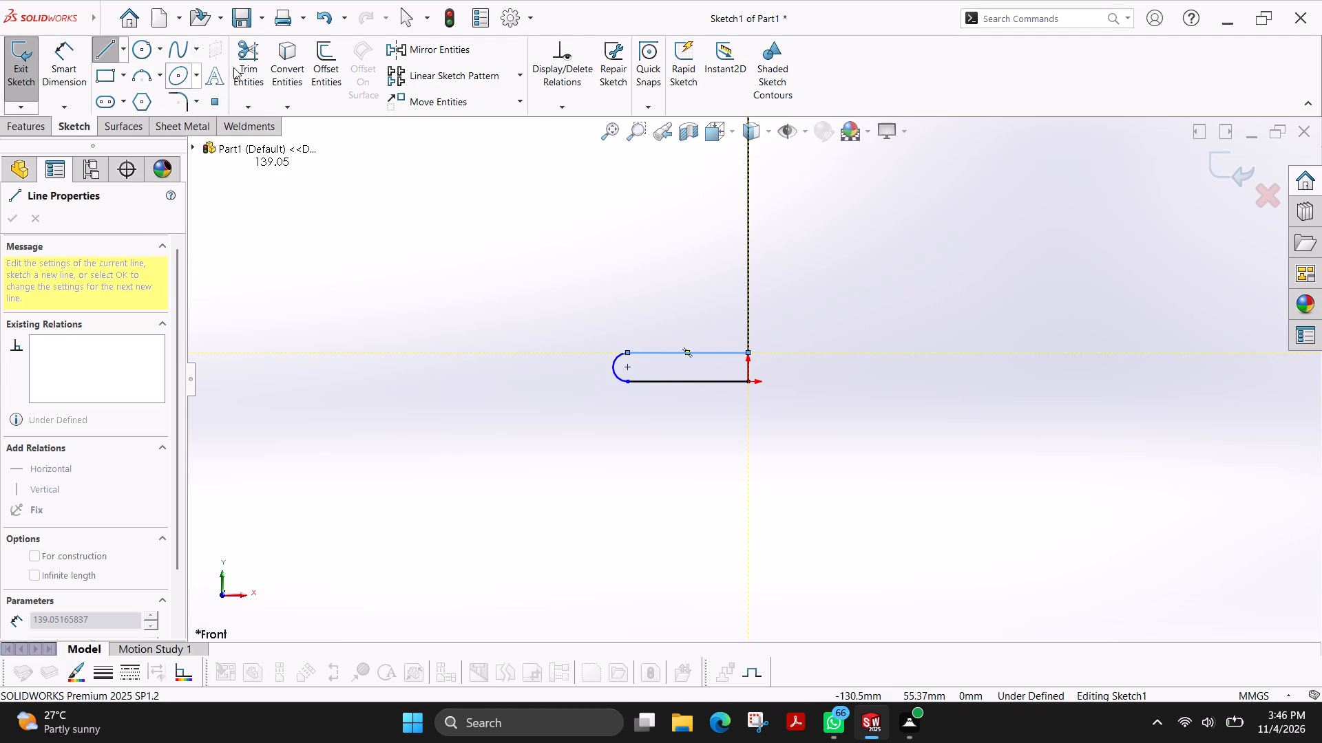
Sketch a four-point S-shaped spline from the base's upper line to a height of about 52 mm, about 20 mm from the vertical line.
left_click(182, 50)
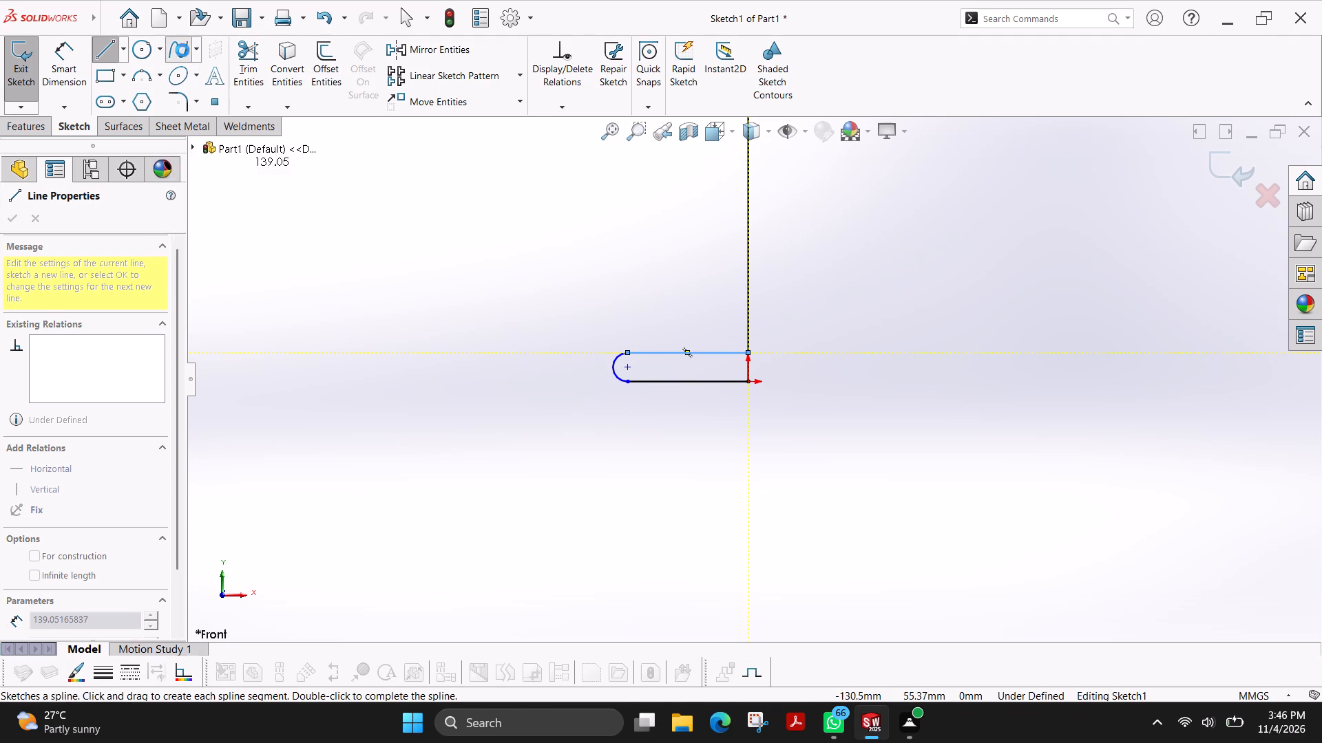
left_click(196, 50)
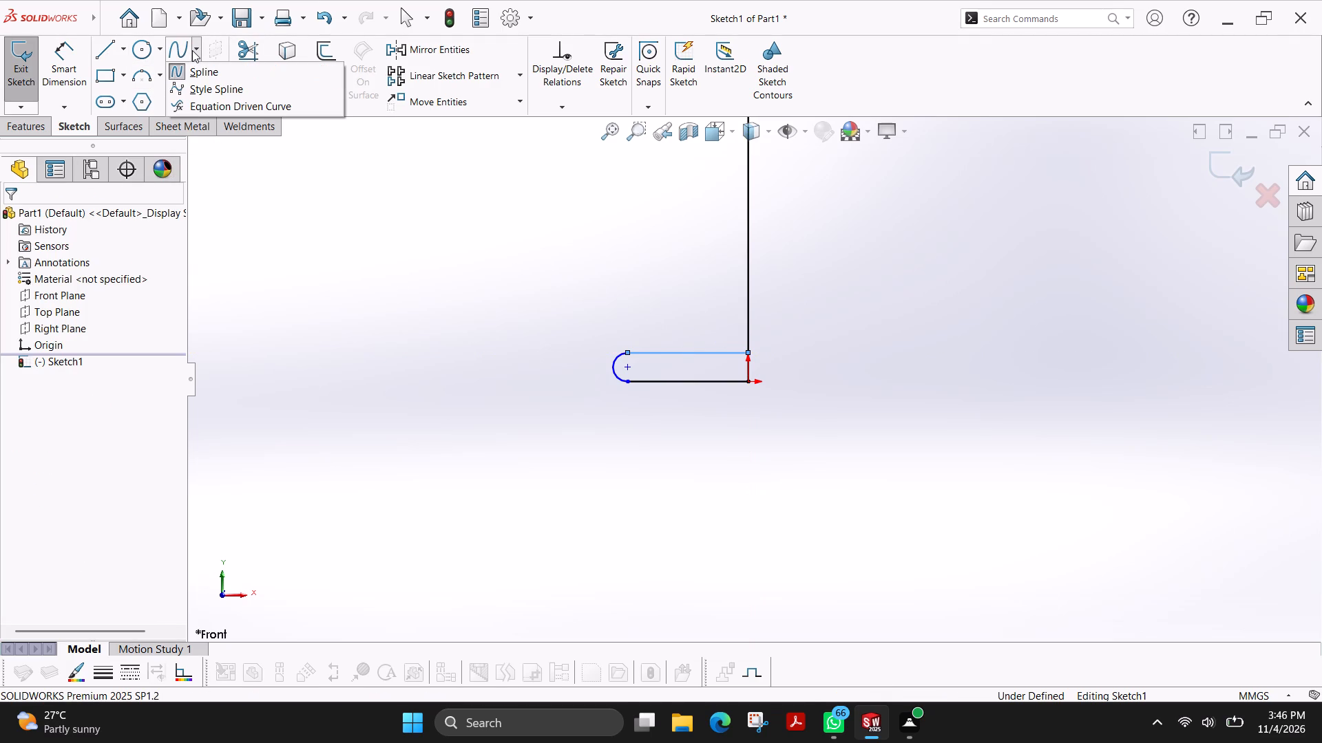
left_click(185, 41)
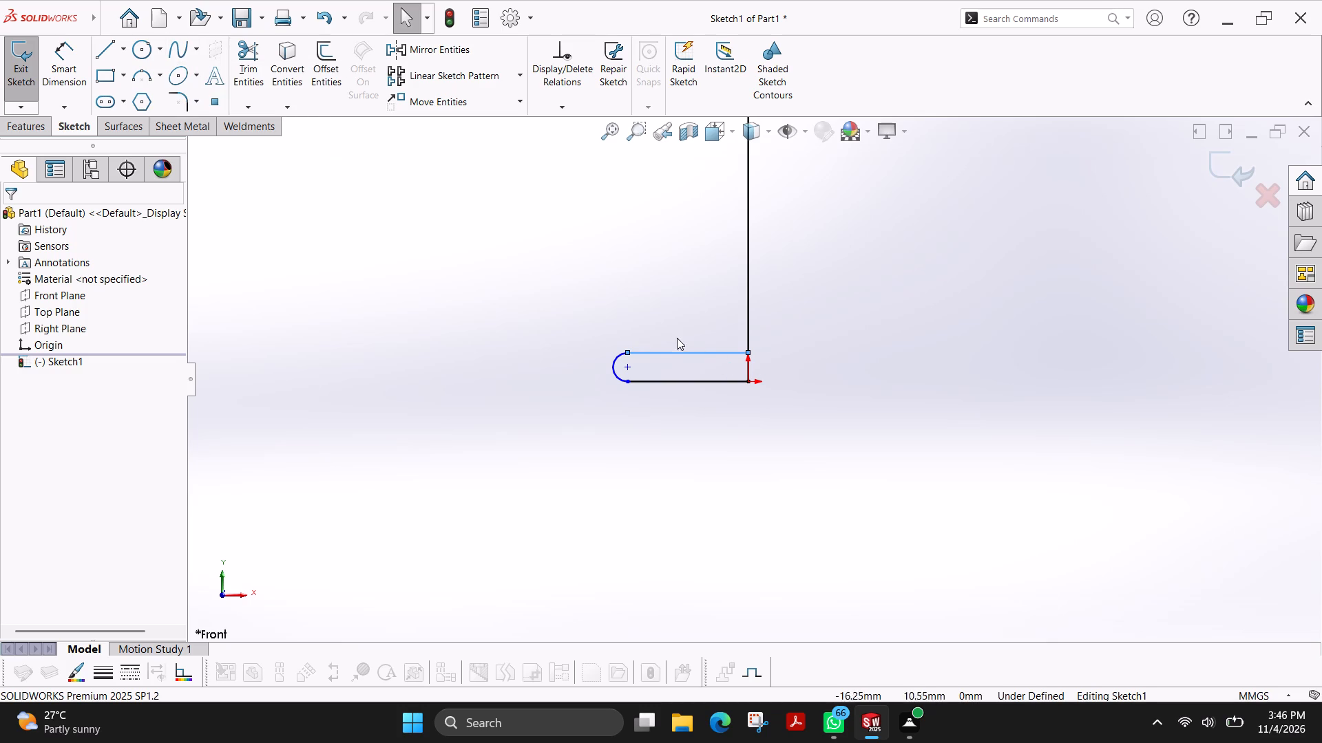
left_click(168, 52)
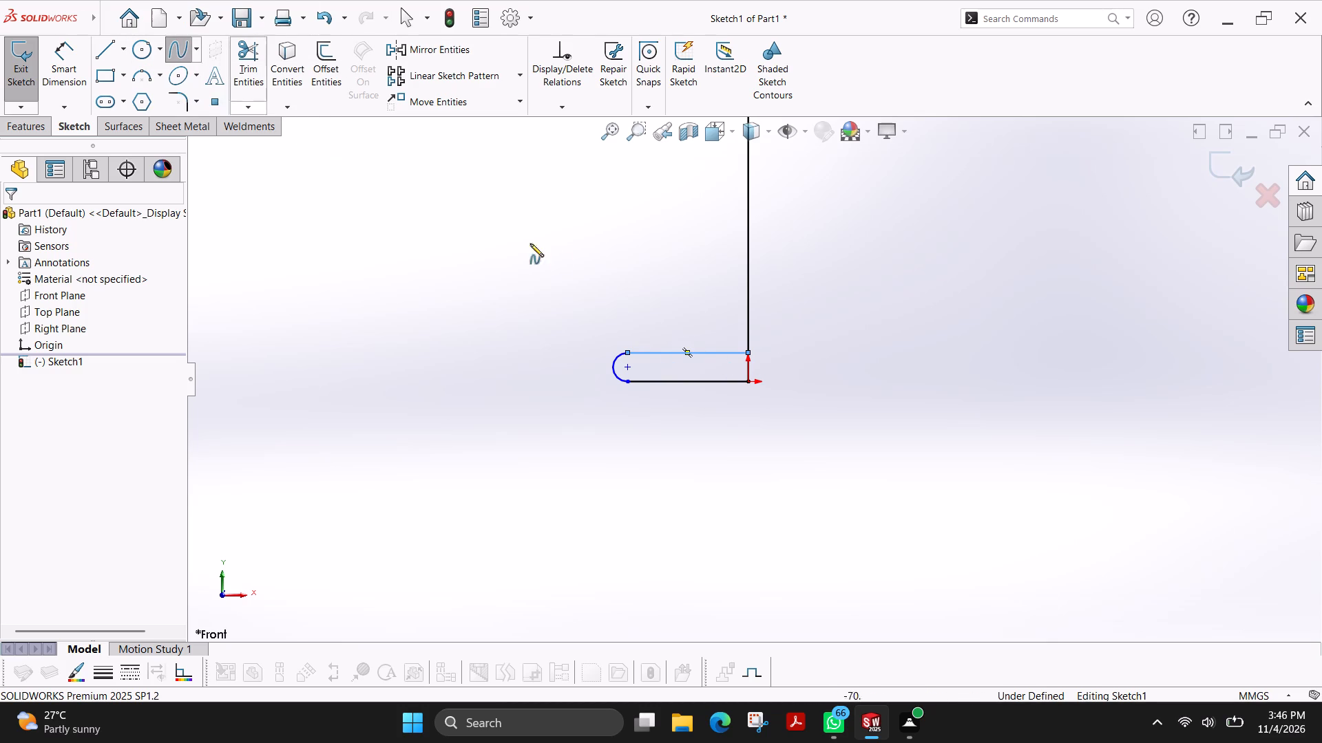
left_click(652, 353)
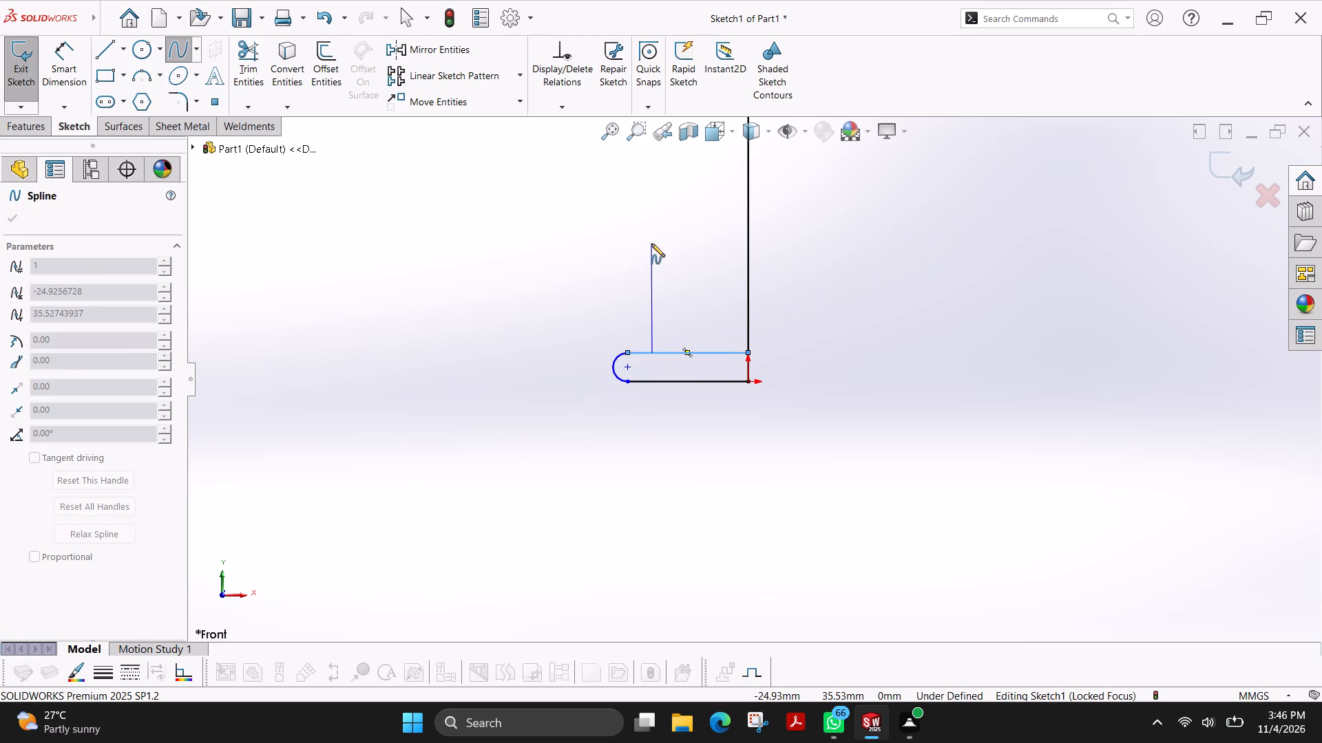
left_click(633, 292)
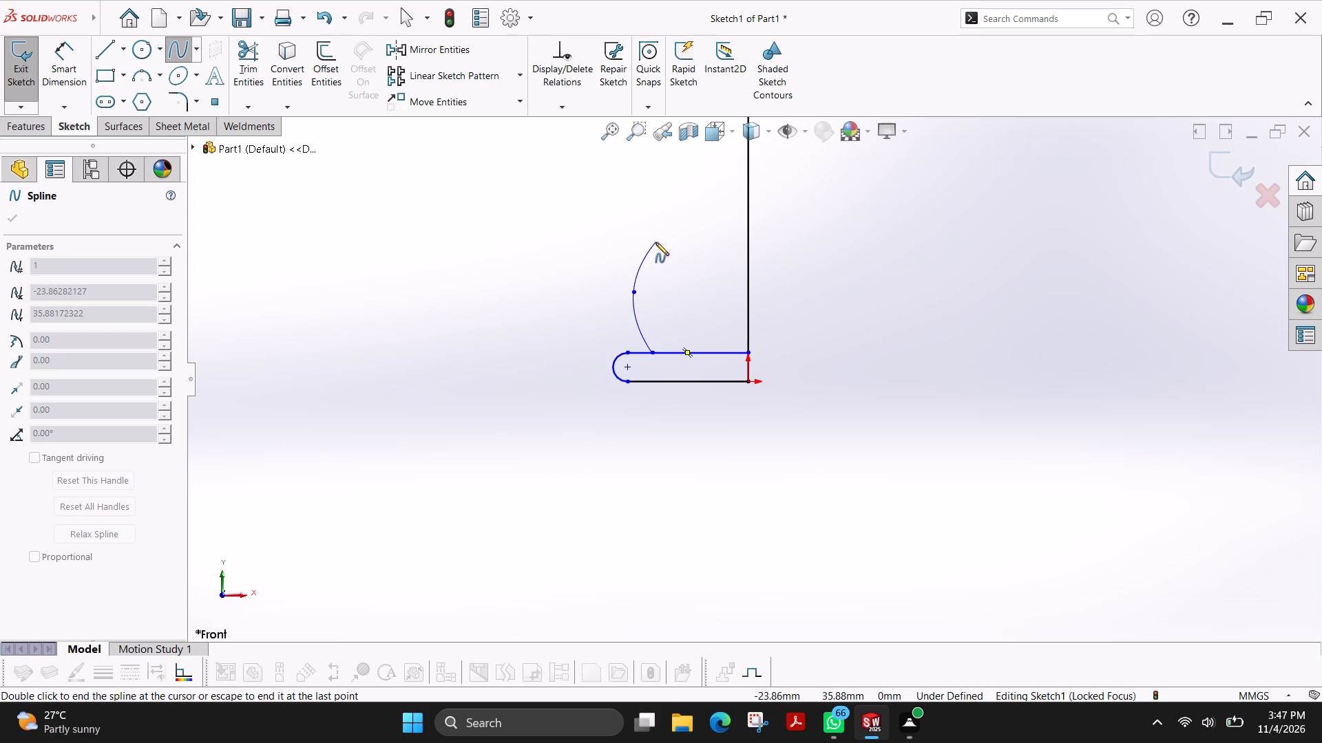
left_click(655, 242)
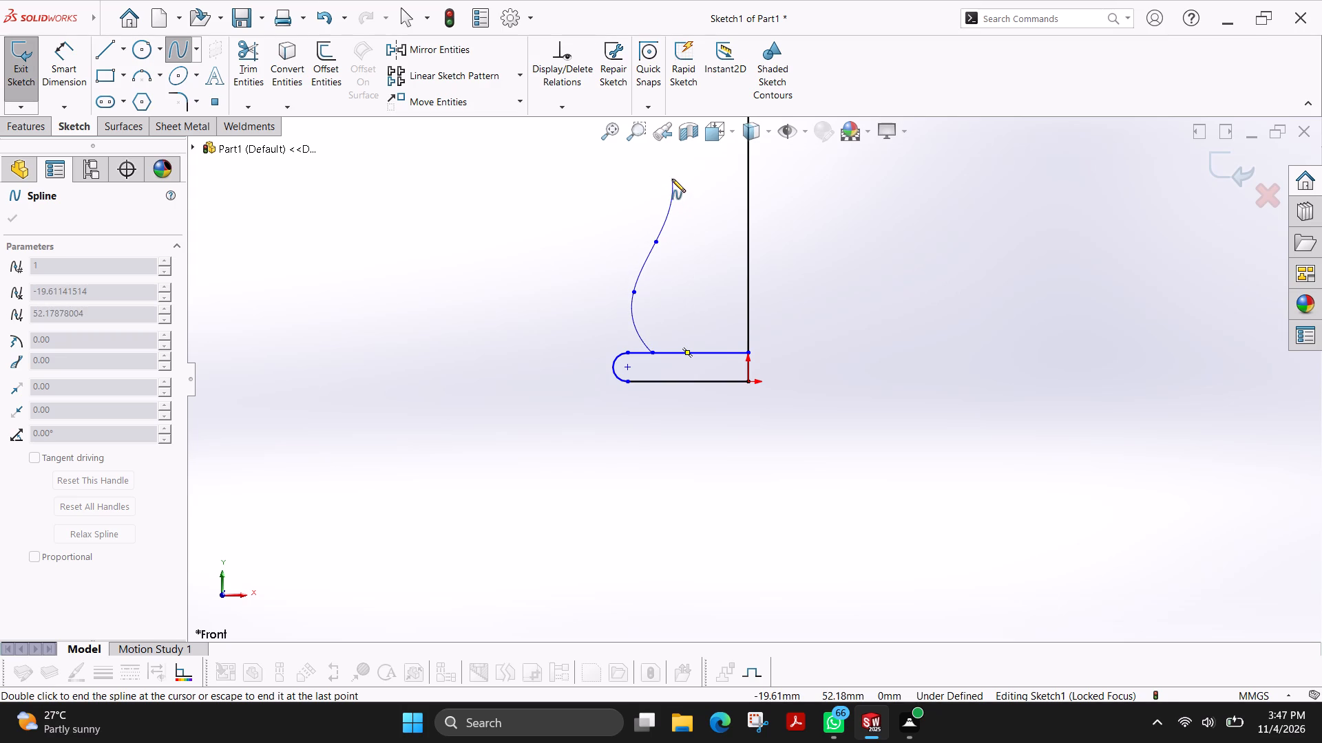
left_click(672, 179)
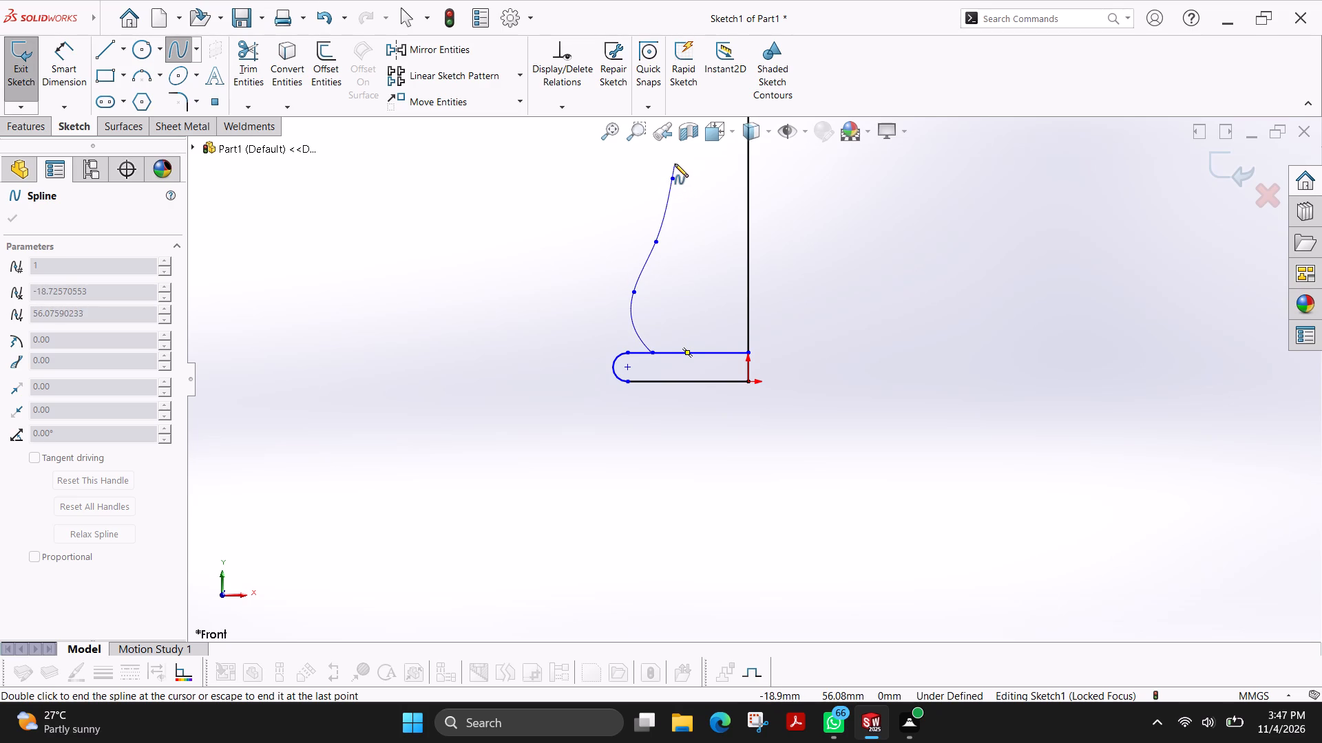
right_click(675, 164)
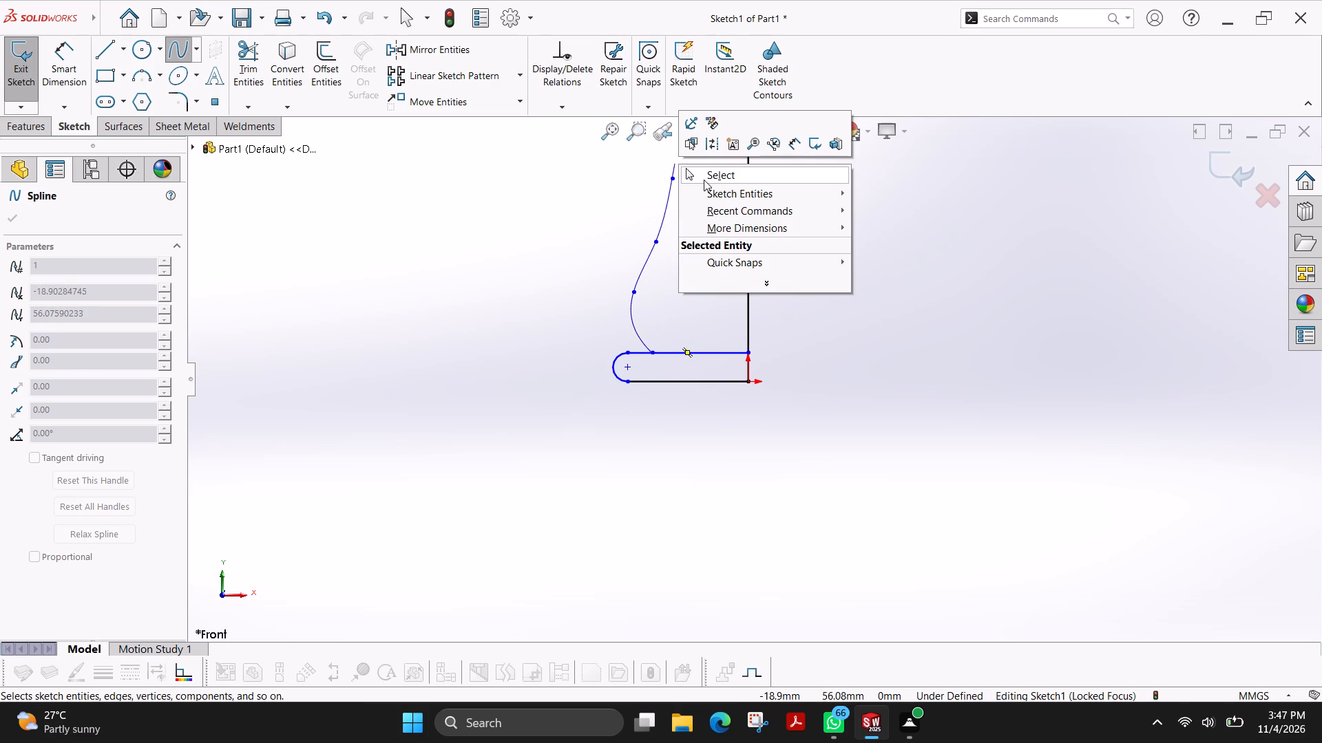
left_click(704, 180)
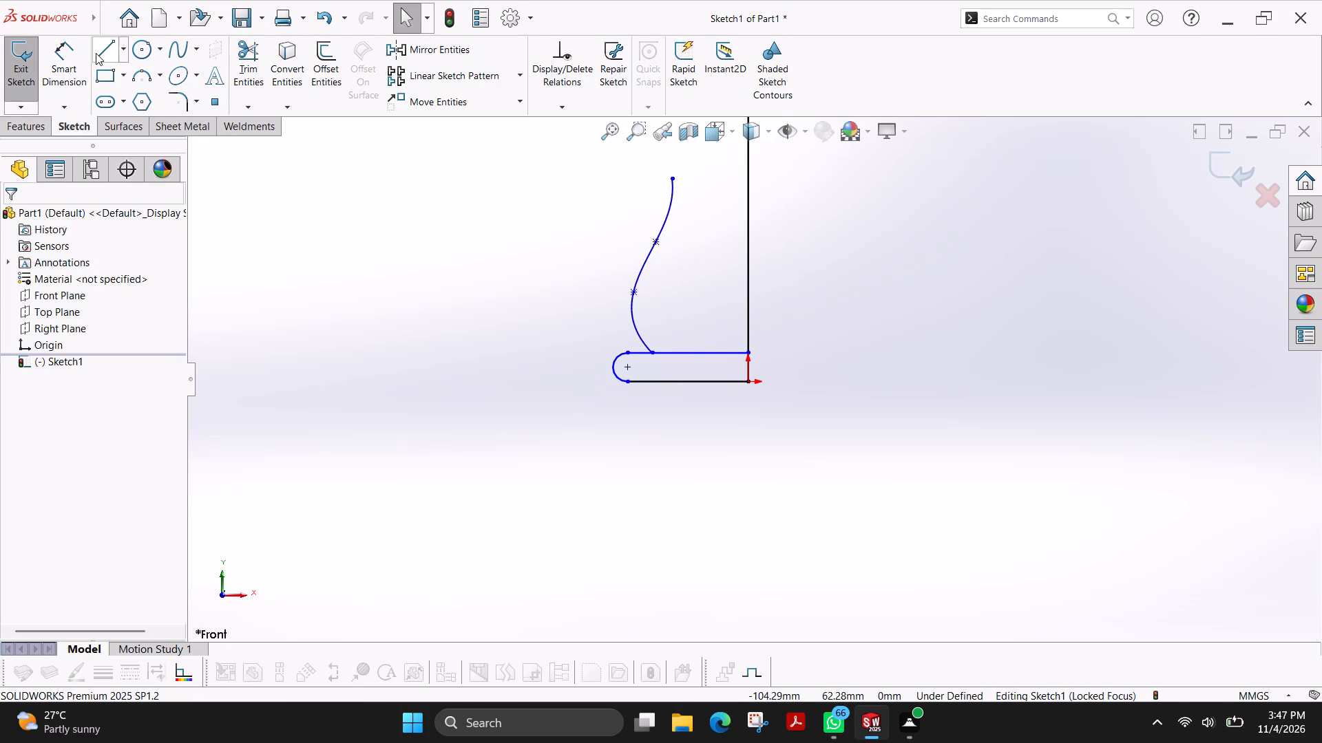
Sketch a horizontal line about 7 mm outward from the spline's top end and a 90° 3-point arc of about 3.9 mm radius rising from it.
left_click(96, 53)
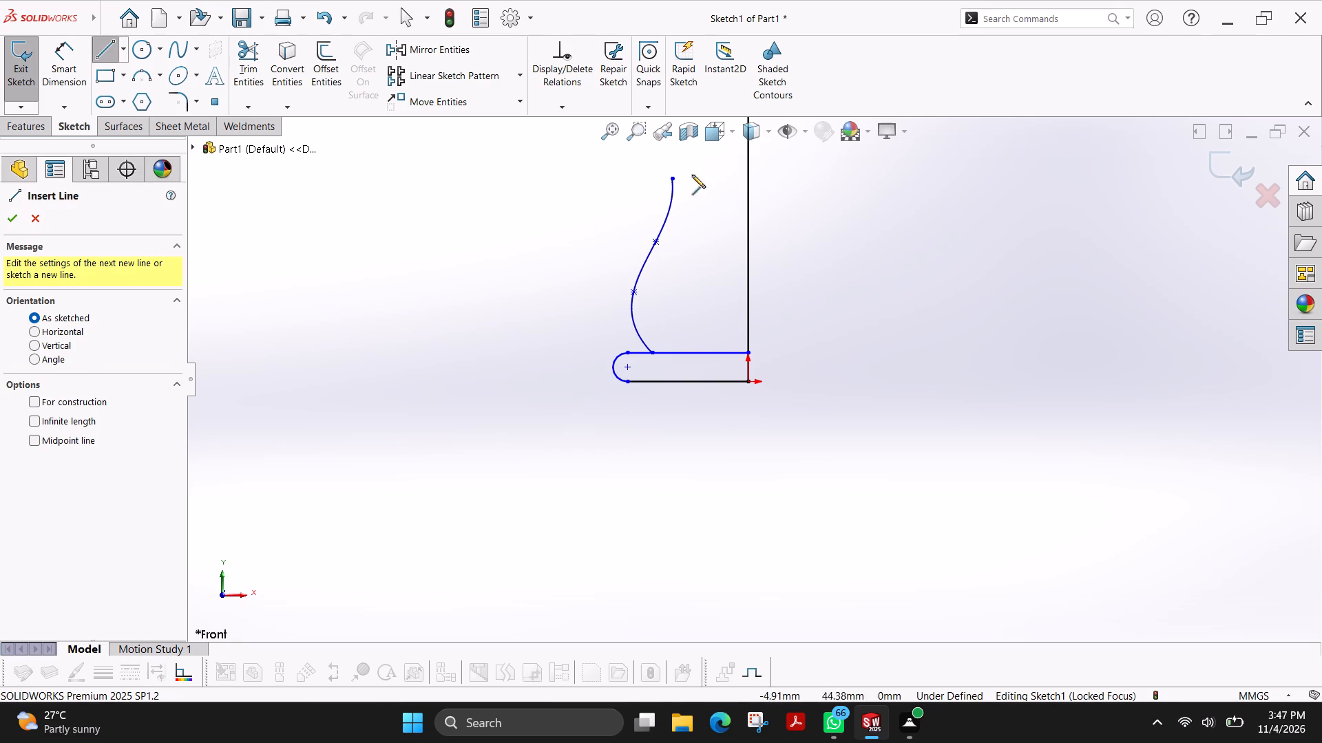
left_click(671, 179)
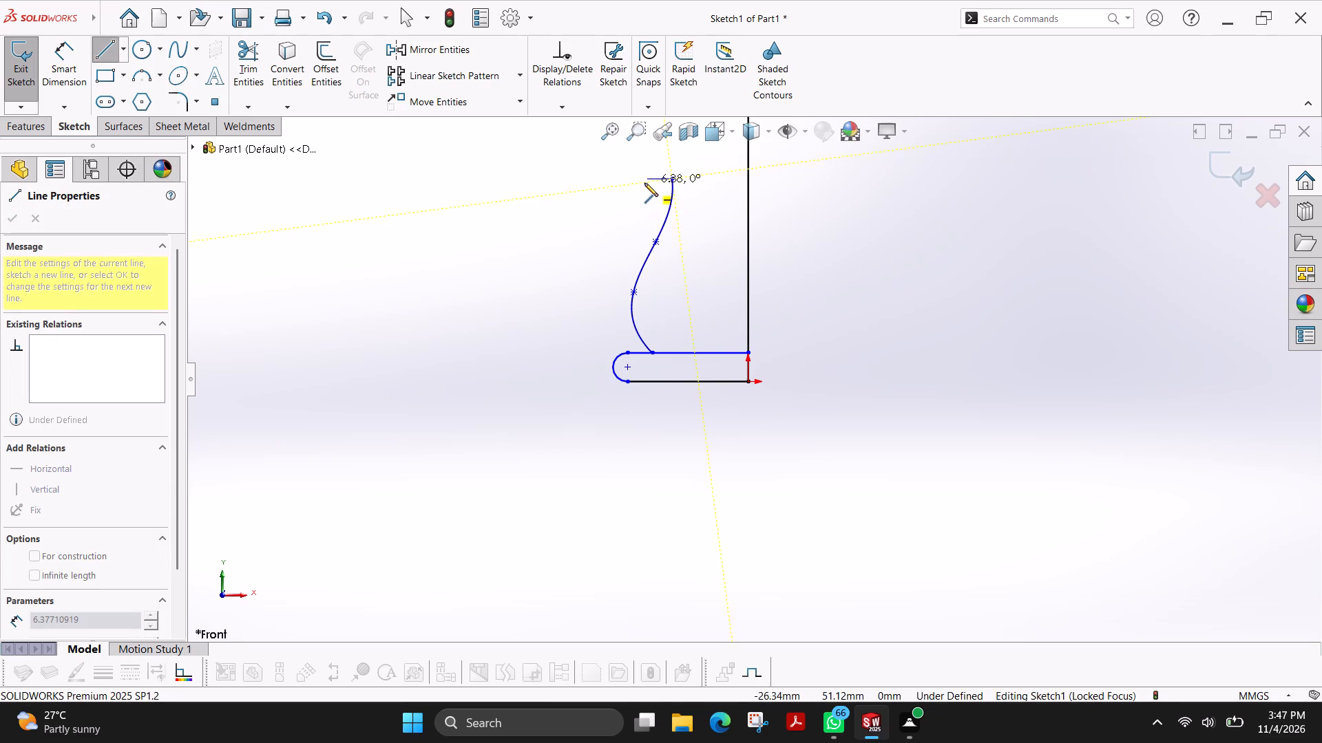
left_click(644, 182)
left_click(131, 75)
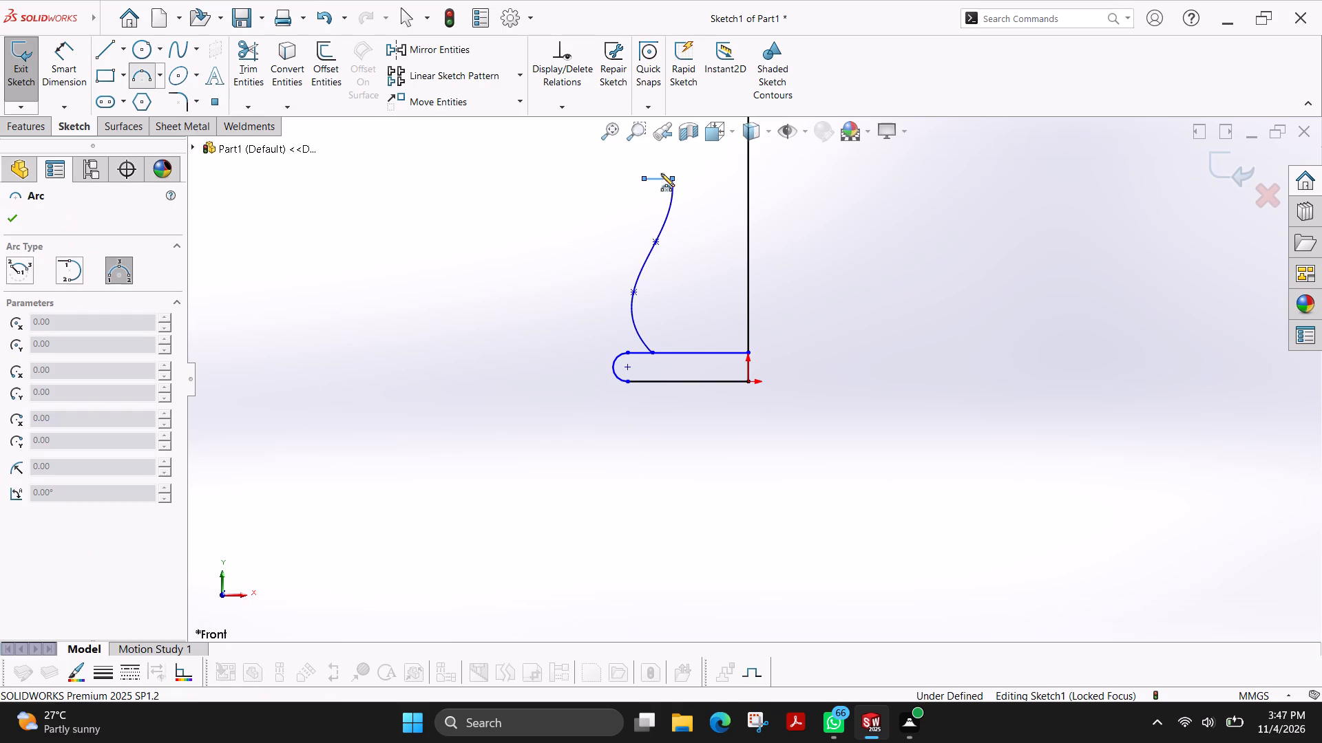
left_click(643, 178)
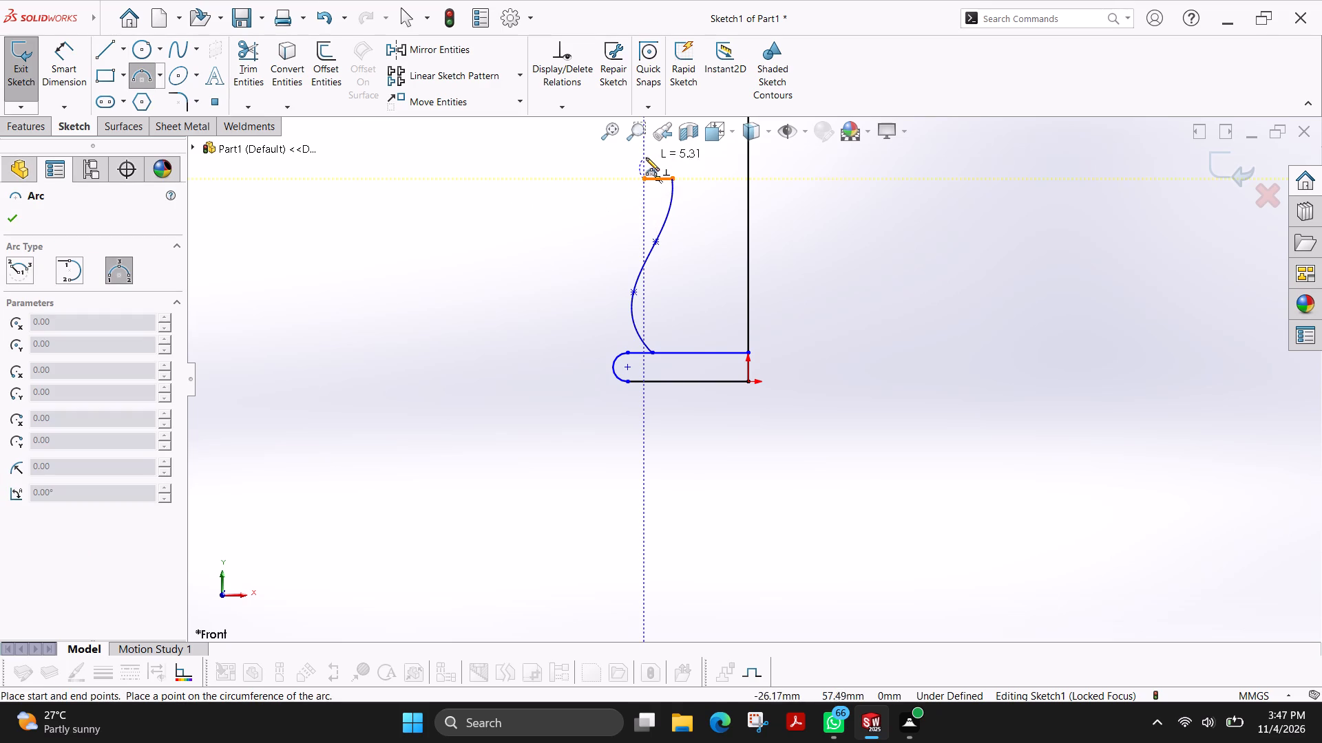
left_click(644, 158)
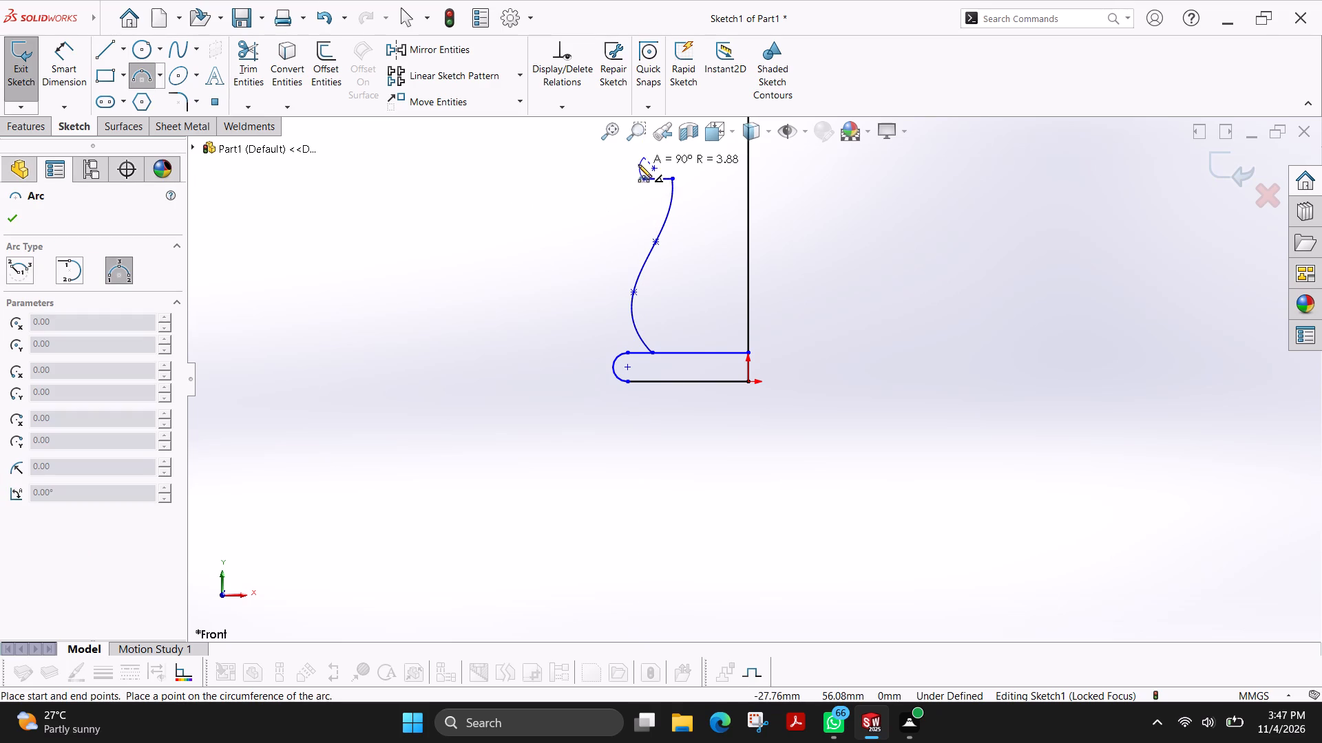
left_click(636, 167)
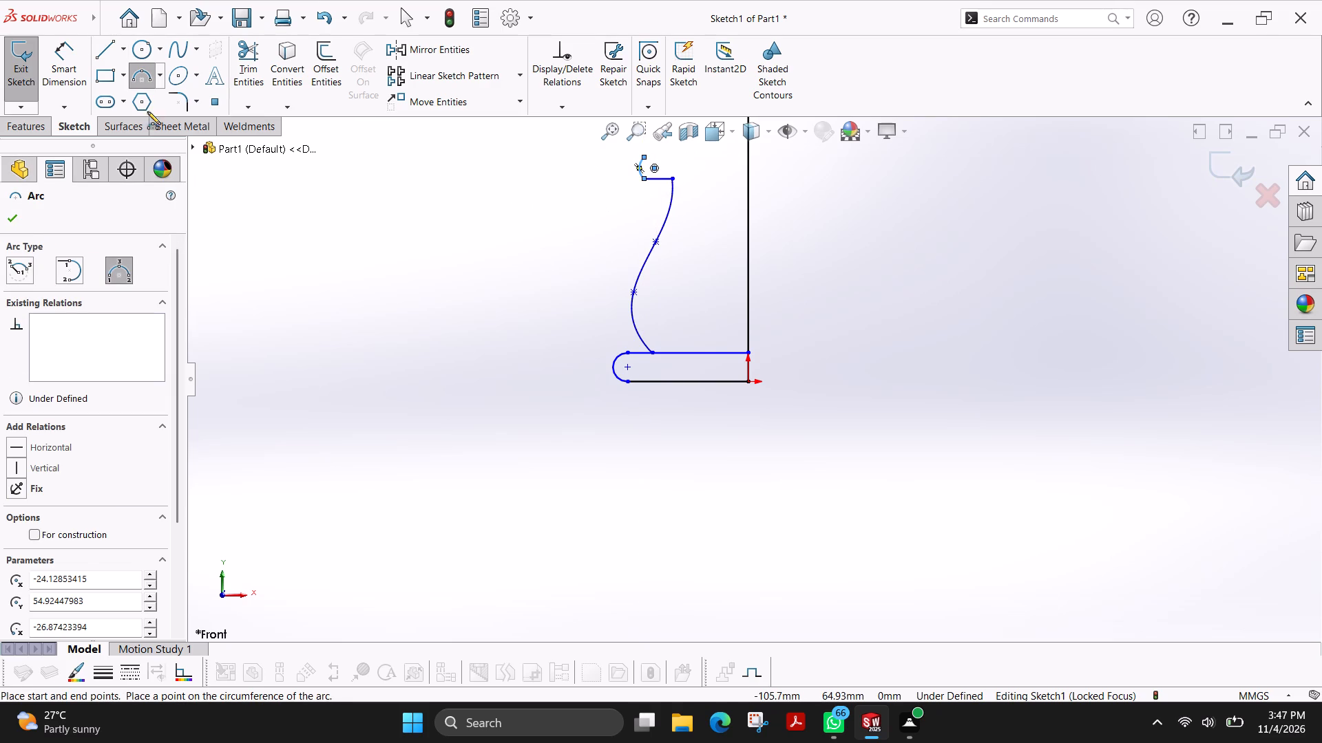
Sketch a horizontal line about 27 mm long from the small arc's upper end to the vertical line.
left_click(101, 44)
scroll(502, 167, "up", 1)
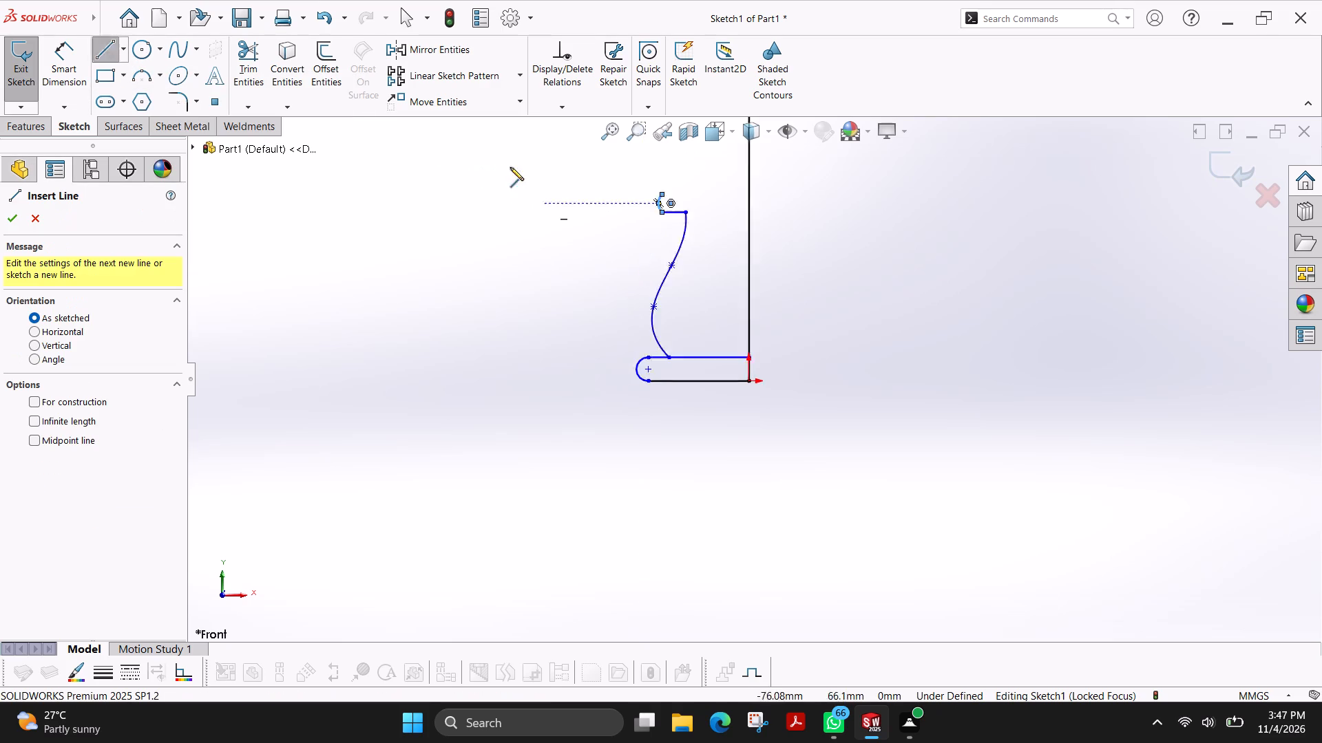
scroll(582, 181, "down", 2)
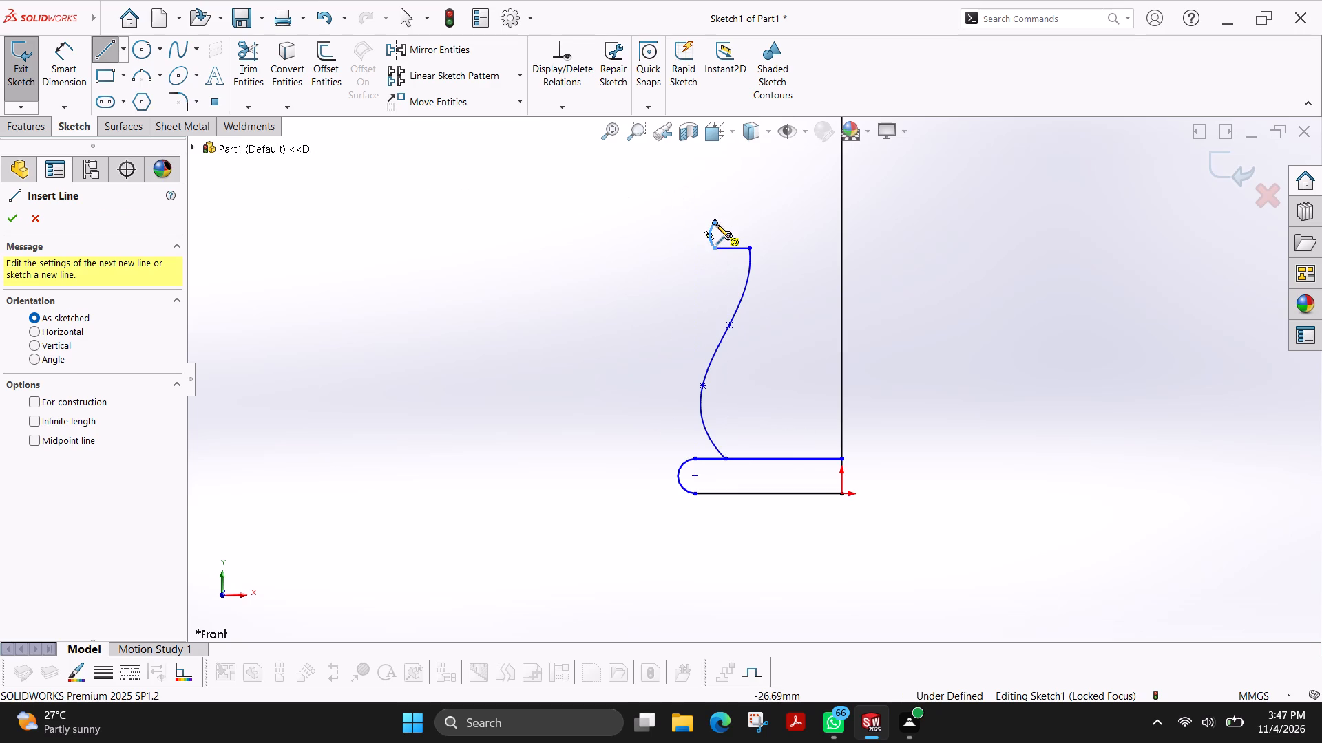
left_click(716, 224)
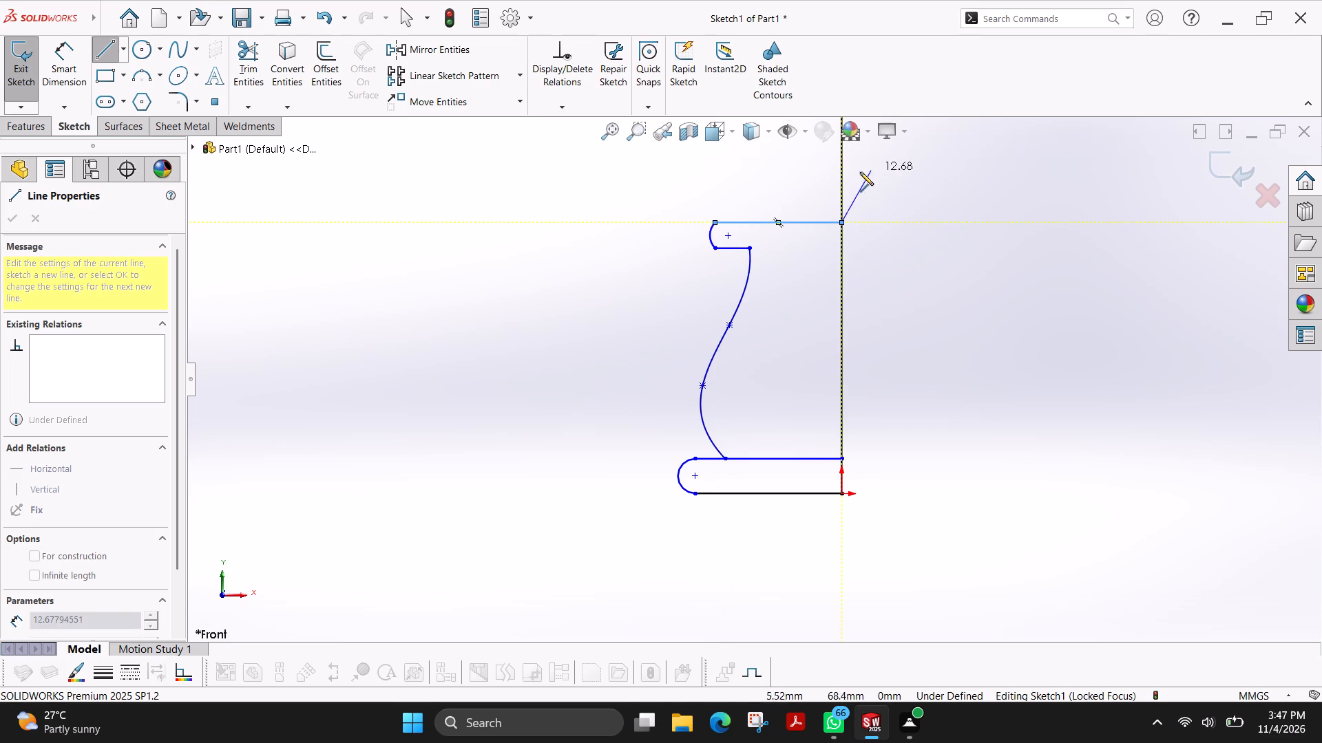
key("Escape")
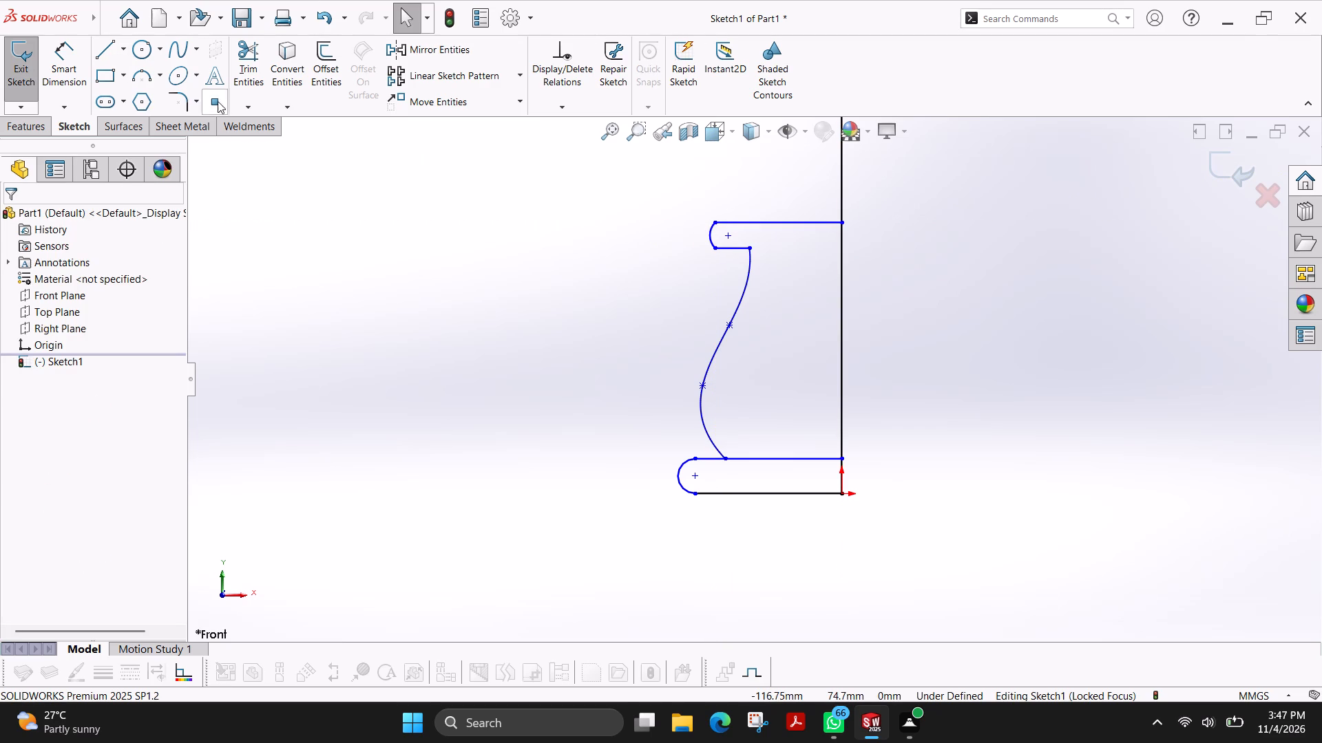
Sketch a vertical line up from the collar's top line to a height of about 85 mm and a horizontal line about 24 mm long to the axis line.
left_click_drag(112, 51, 118, 48)
scroll(845, 172, "down", 2)
scroll(746, 190, "up", 2)
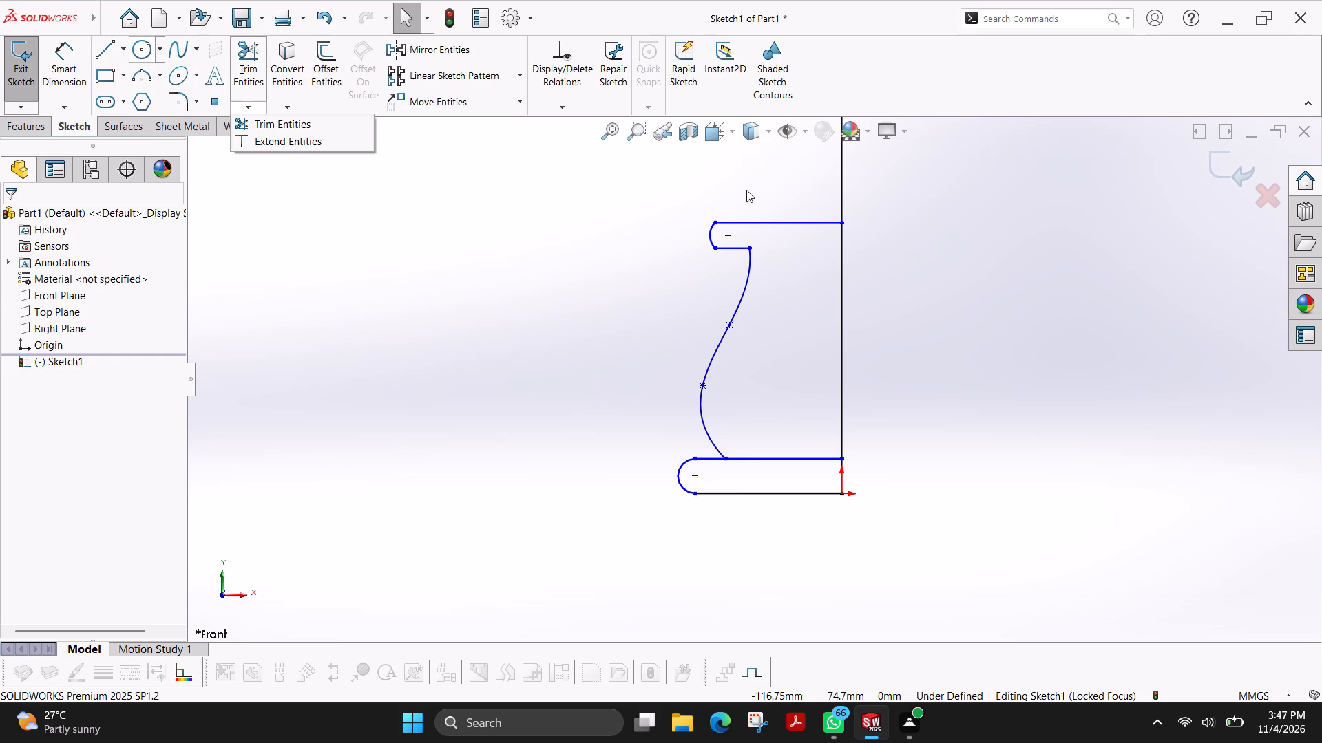
left_click(116, 41)
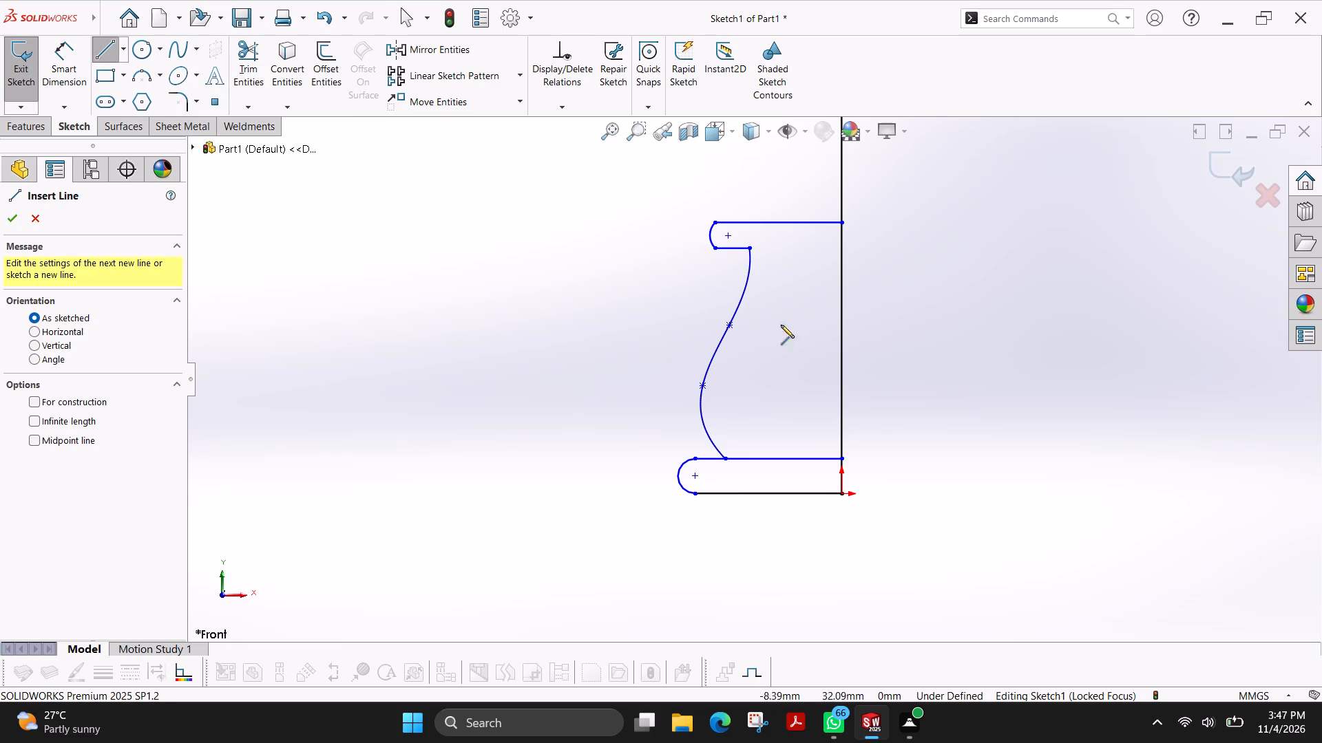
left_click(728, 222)
scroll(732, 162, "up", 2)
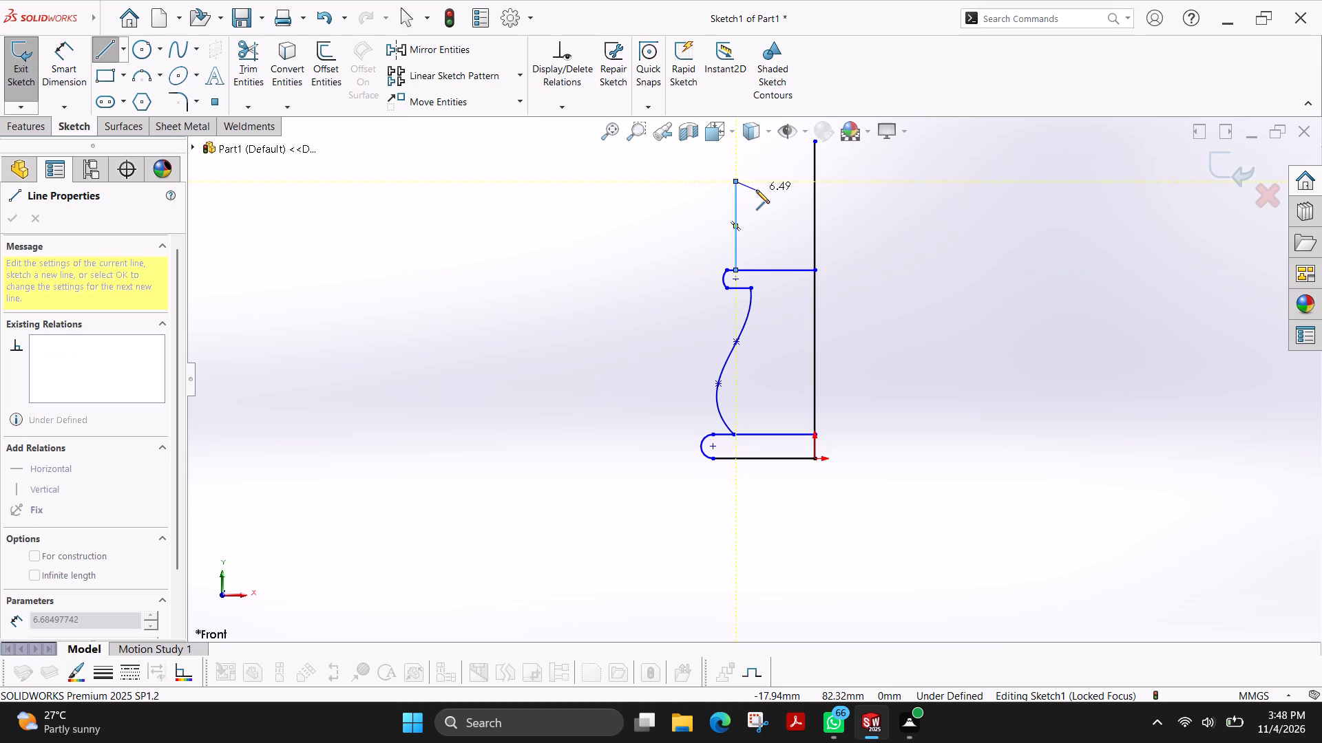
left_click(814, 180)
key("Escape")
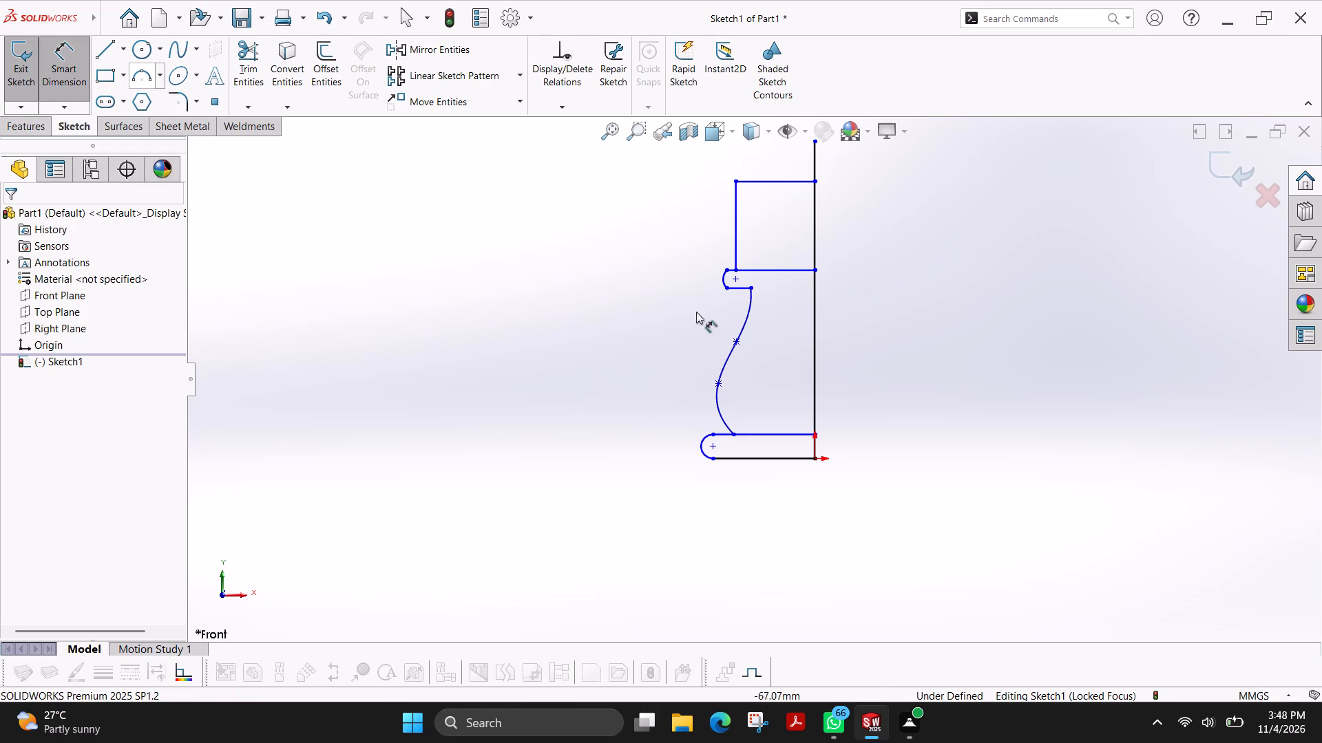
Dimension the overall height between the profile's top line and the base's bottom line as 46 mm.
left_click(774, 185)
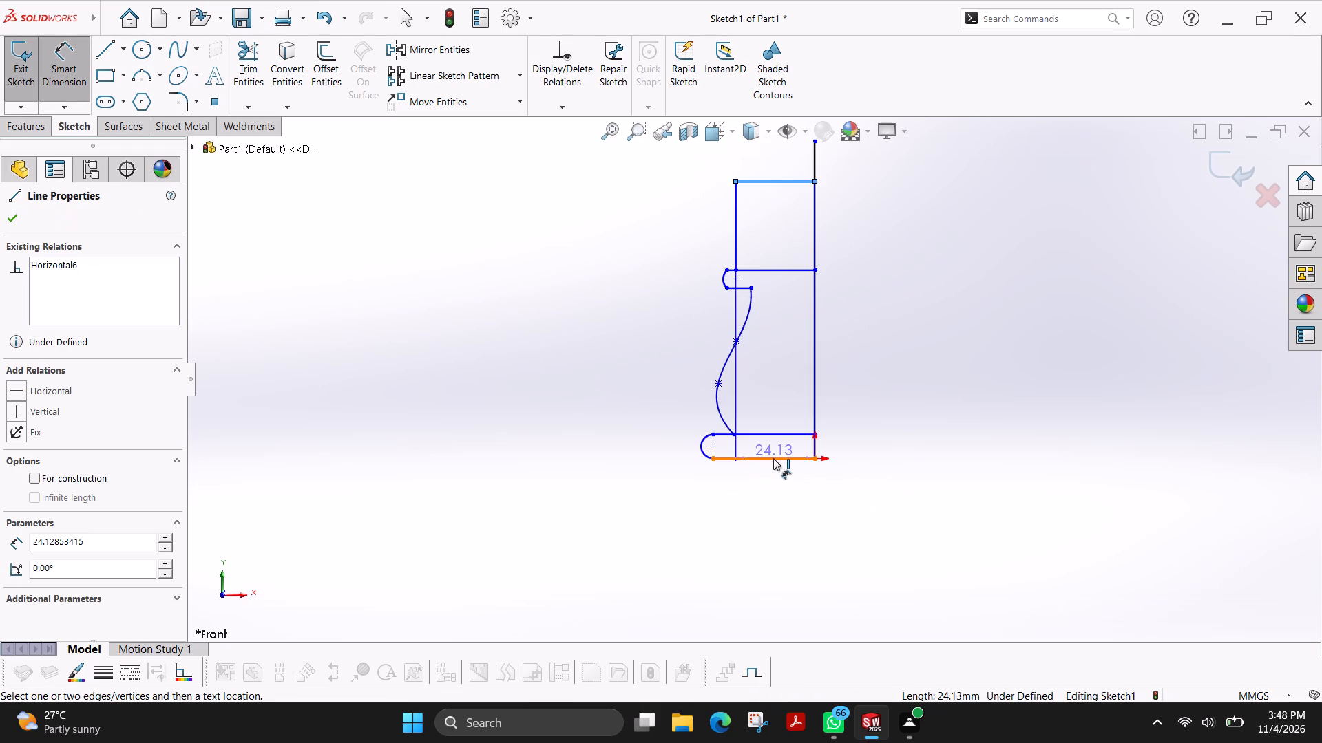
left_click(773, 457)
left_click(583, 325)
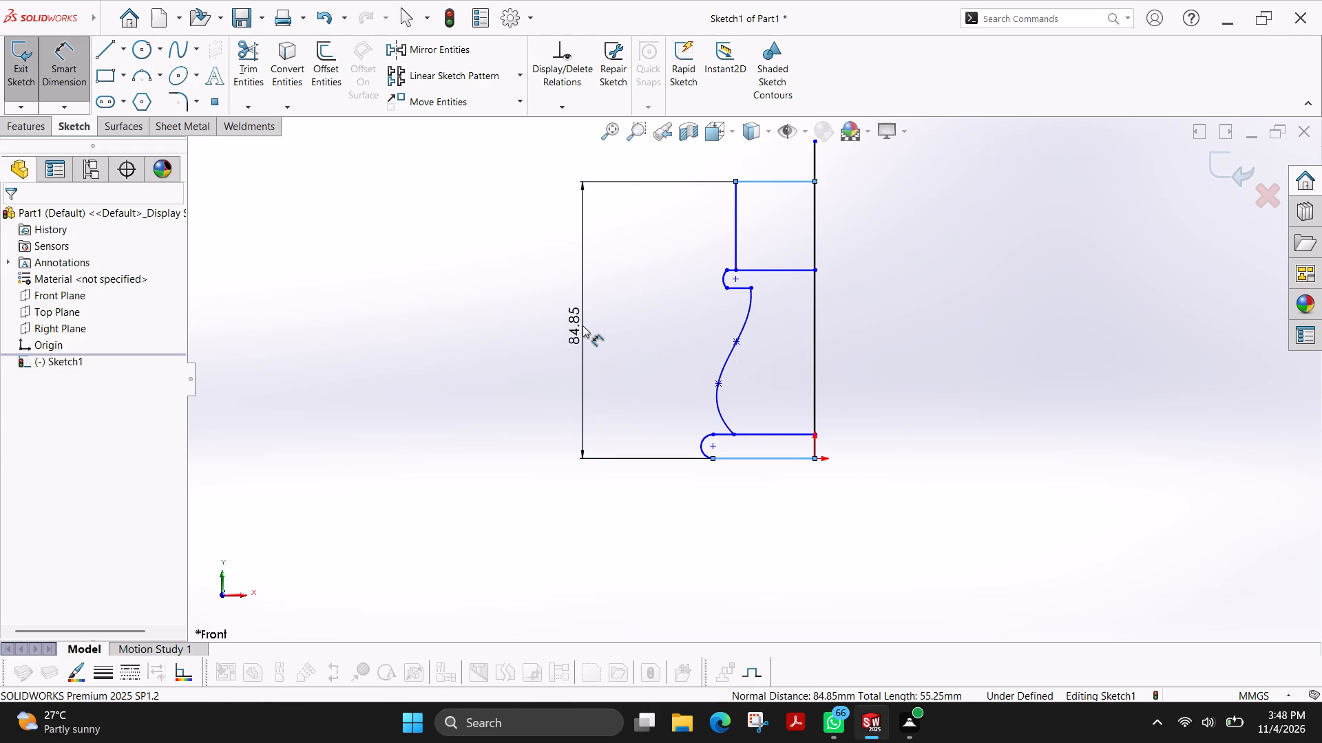
type("46")
key("Return")
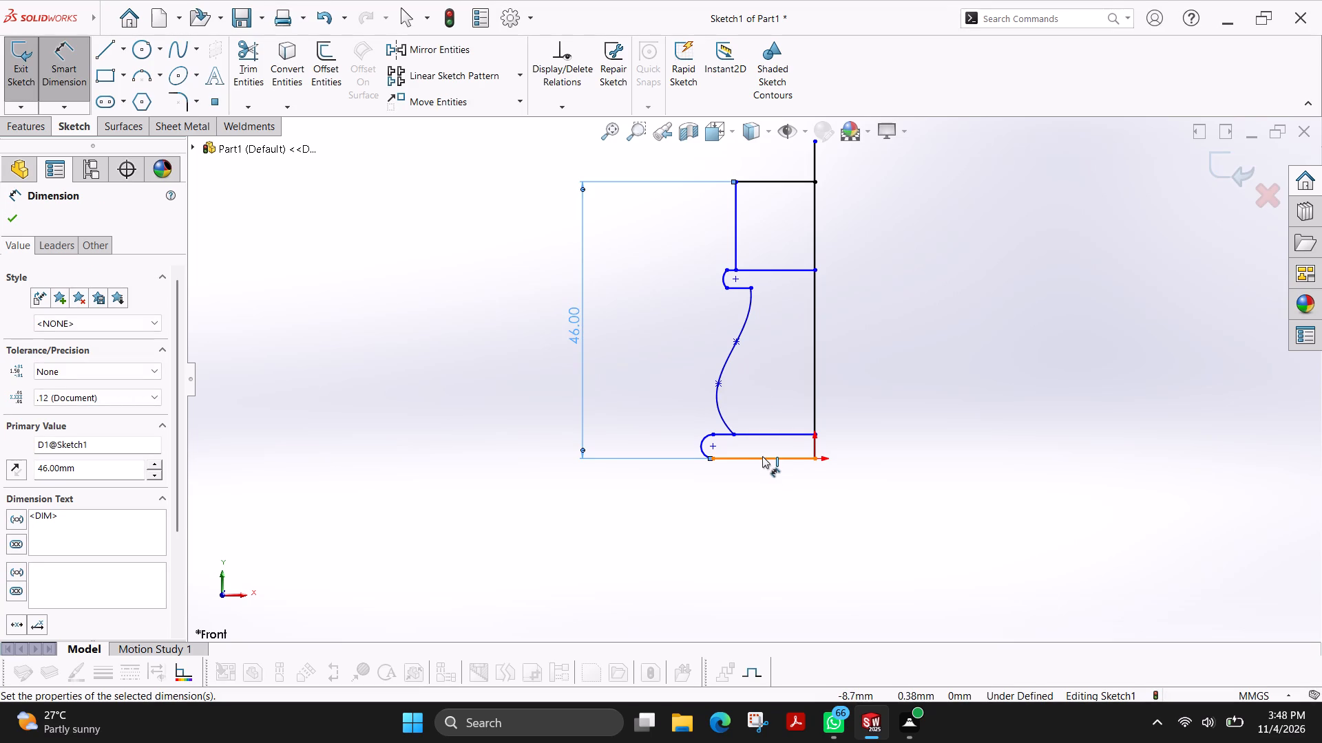
Dimension the distance from the base arc's centre to the long vertical line as 28/2 (14 mm).
left_click(711, 444)
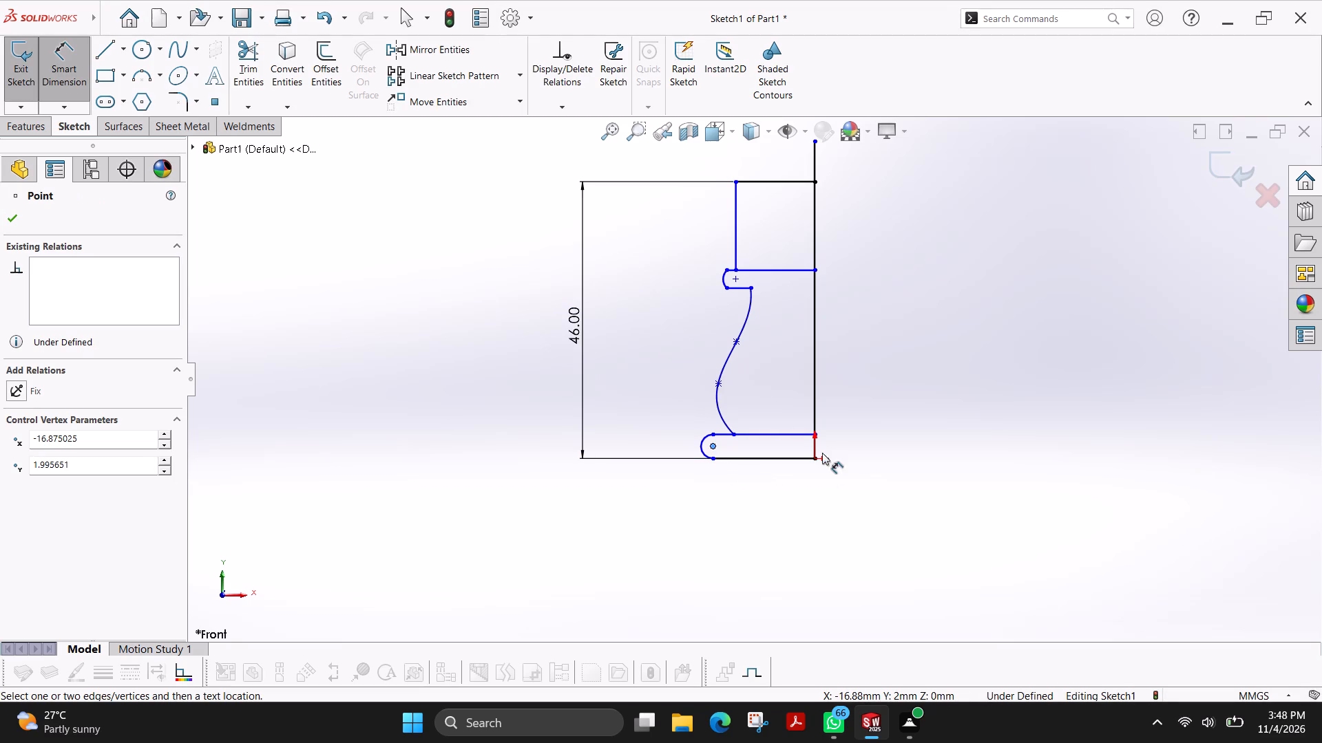
left_click(814, 411)
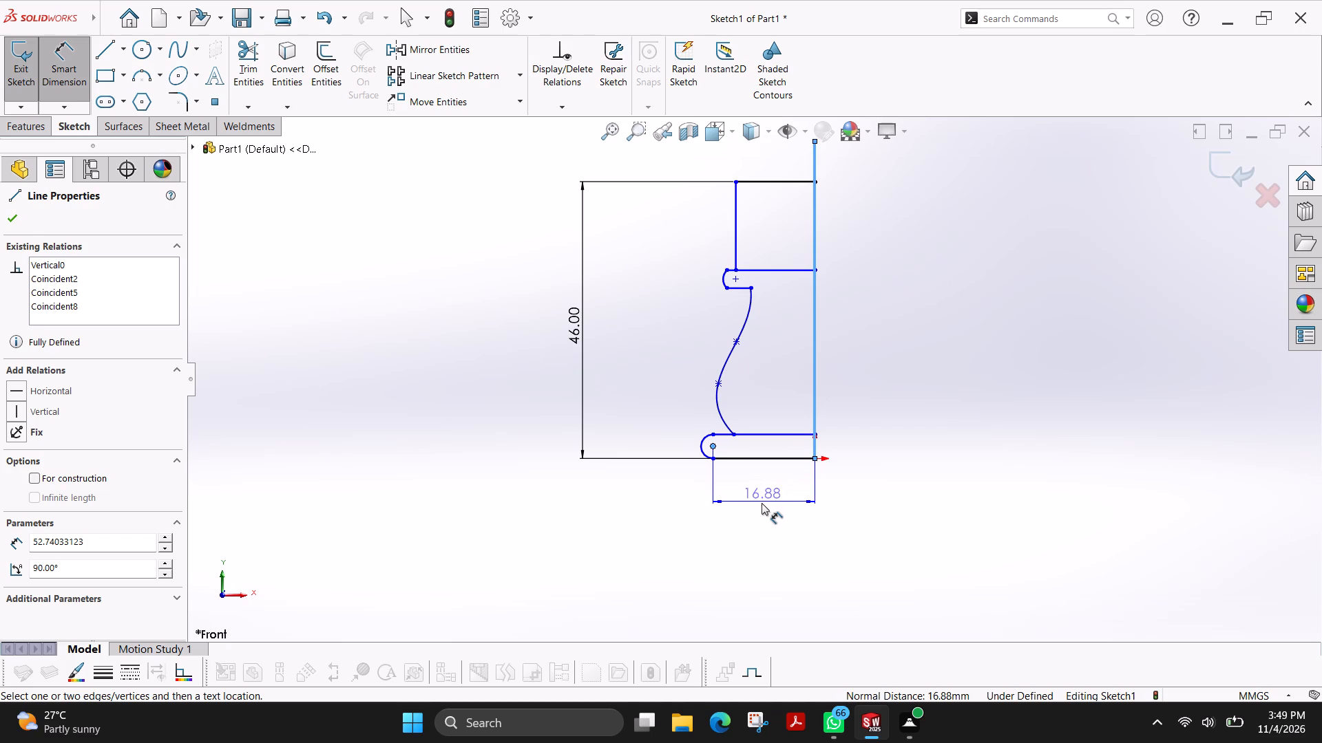
type("28/2")
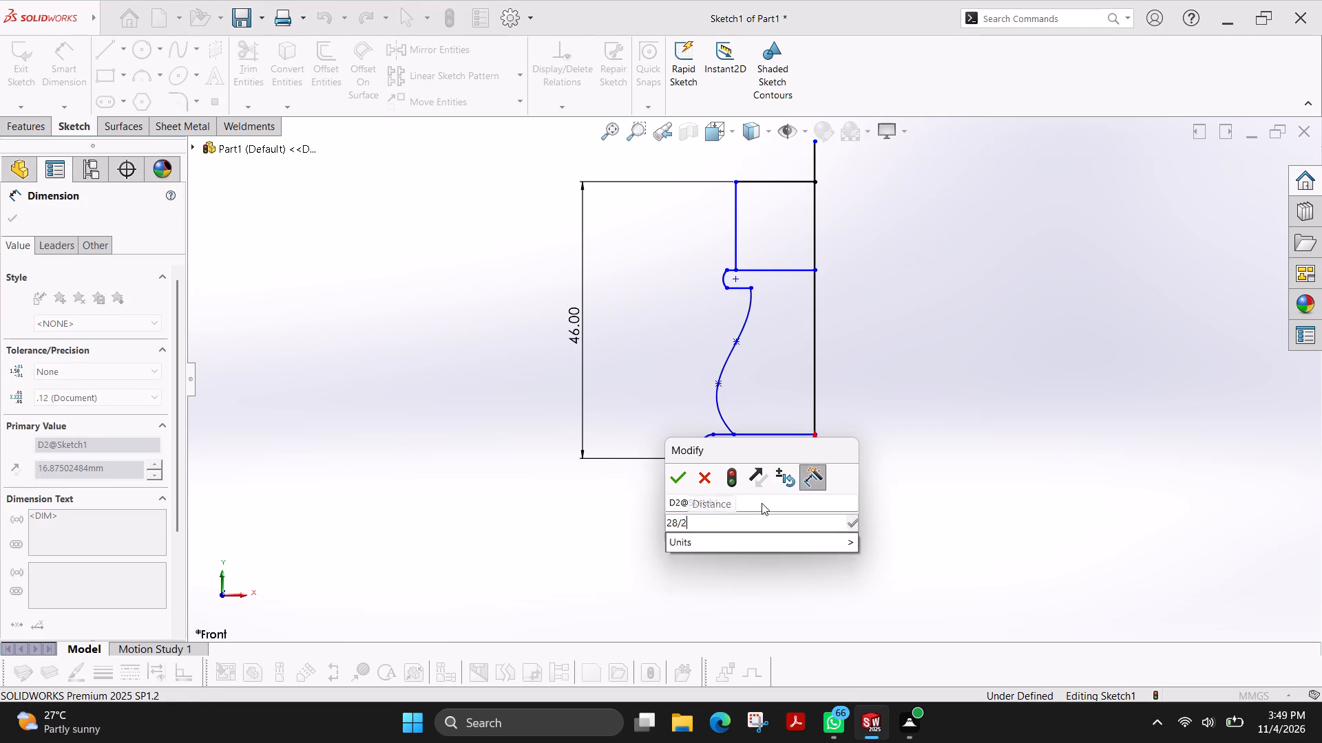
key("Return")
Dimension the radius of the base's rounded end as 1.5 mm.
scroll(795, 391, "down", 5)
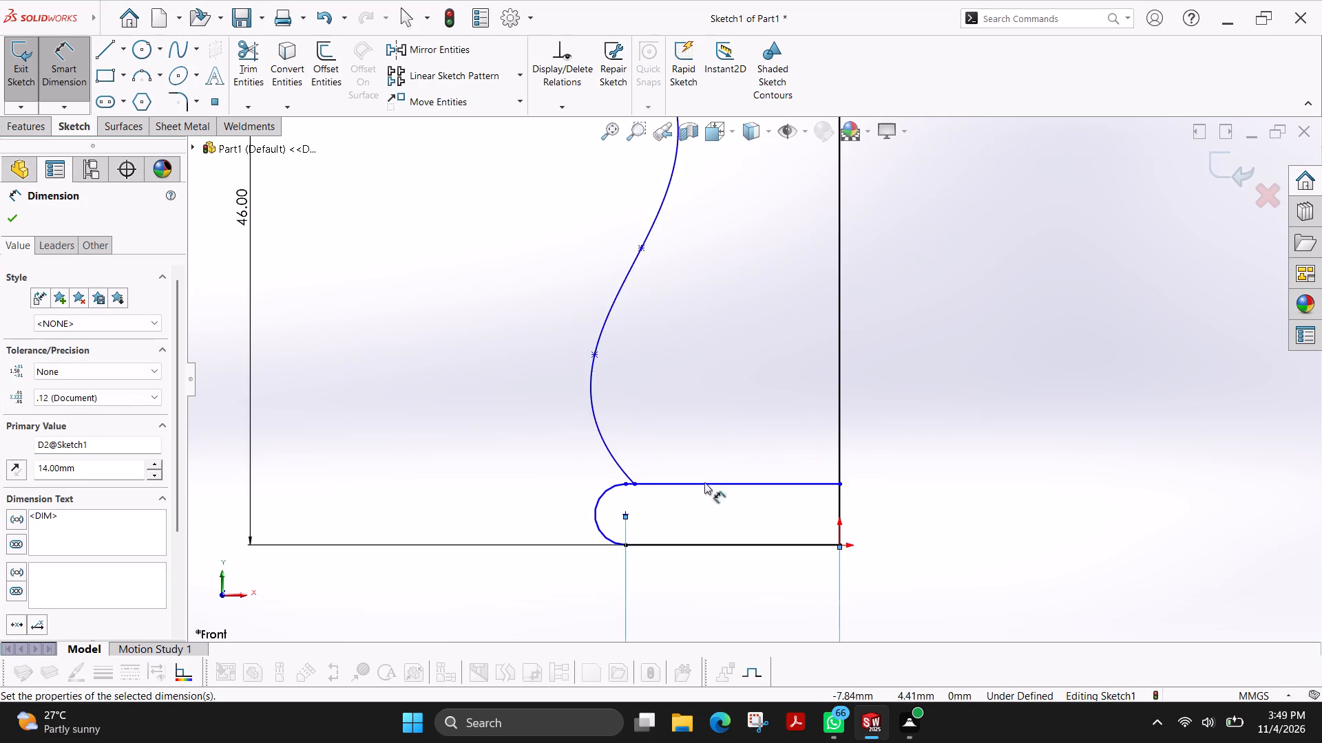
scroll(630, 476, "down", 5)
scroll(668, 466, "up", 3)
left_click(666, 442)
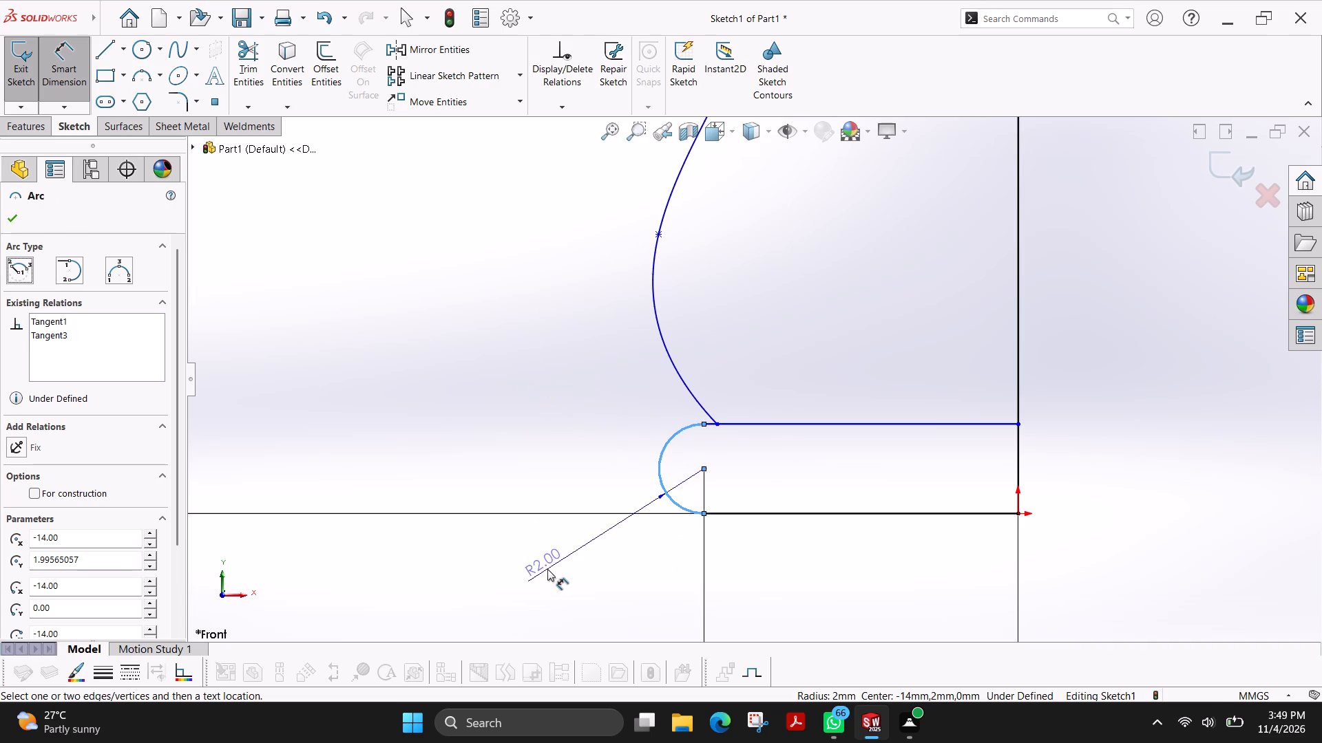
left_click(547, 569)
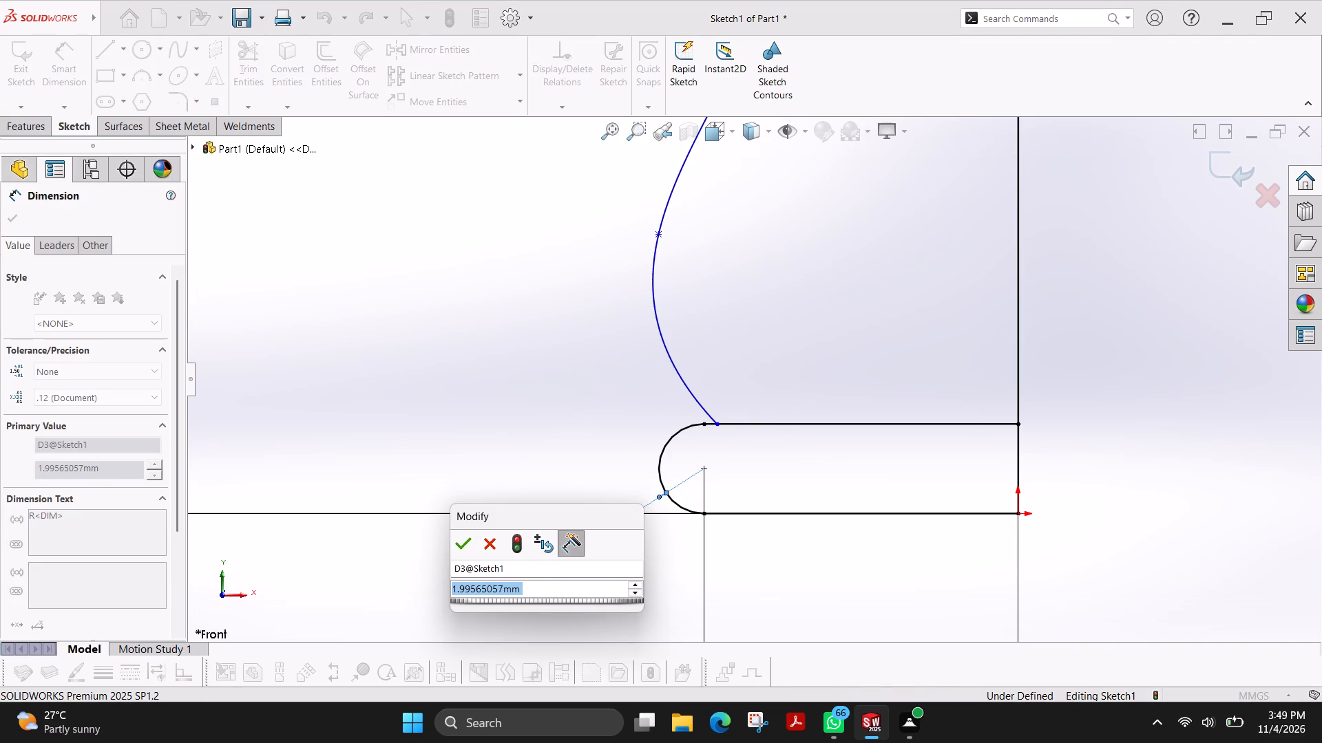
type("1.5")
key("Return")
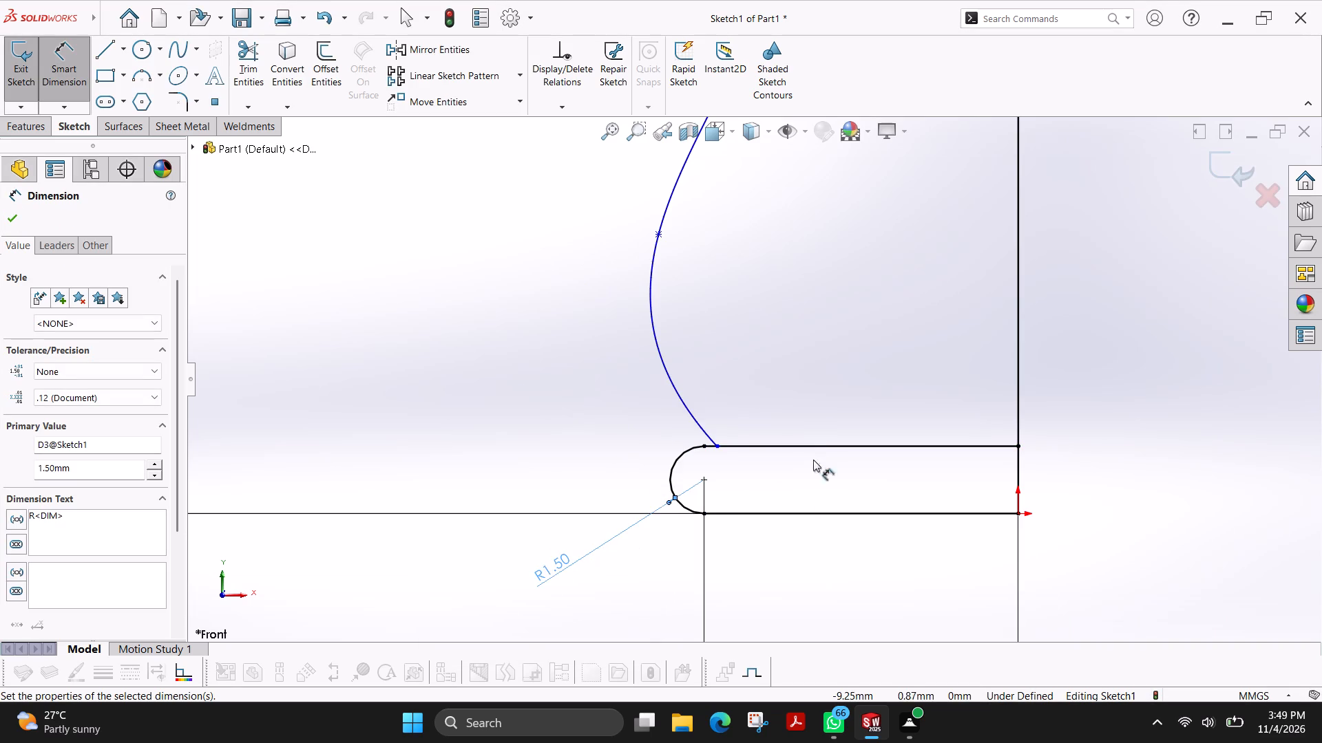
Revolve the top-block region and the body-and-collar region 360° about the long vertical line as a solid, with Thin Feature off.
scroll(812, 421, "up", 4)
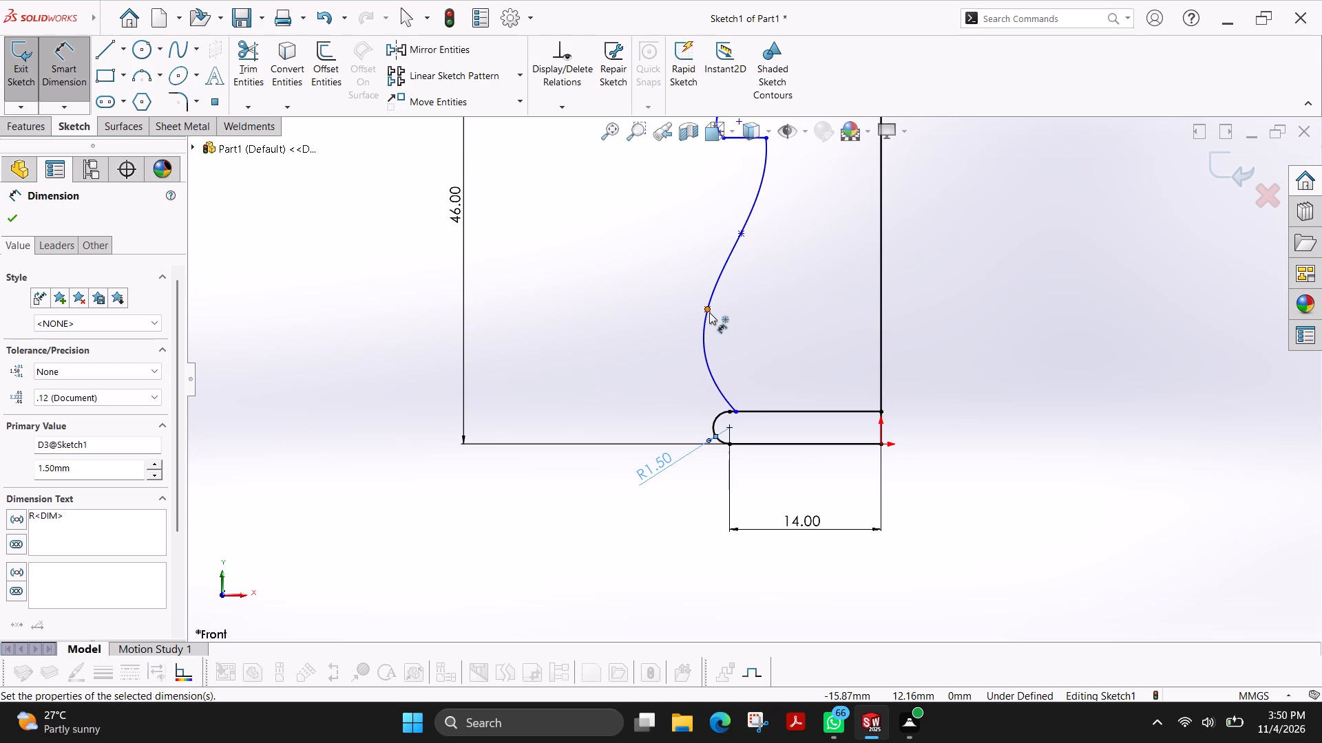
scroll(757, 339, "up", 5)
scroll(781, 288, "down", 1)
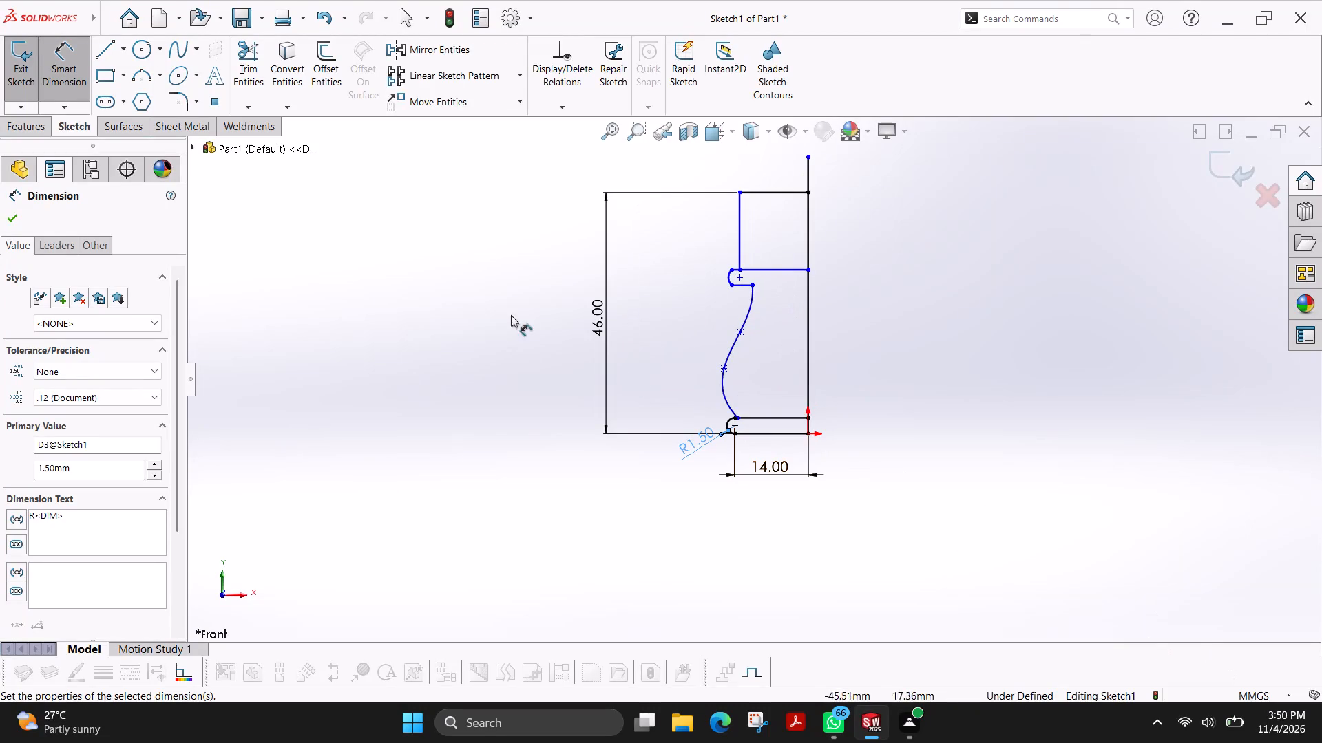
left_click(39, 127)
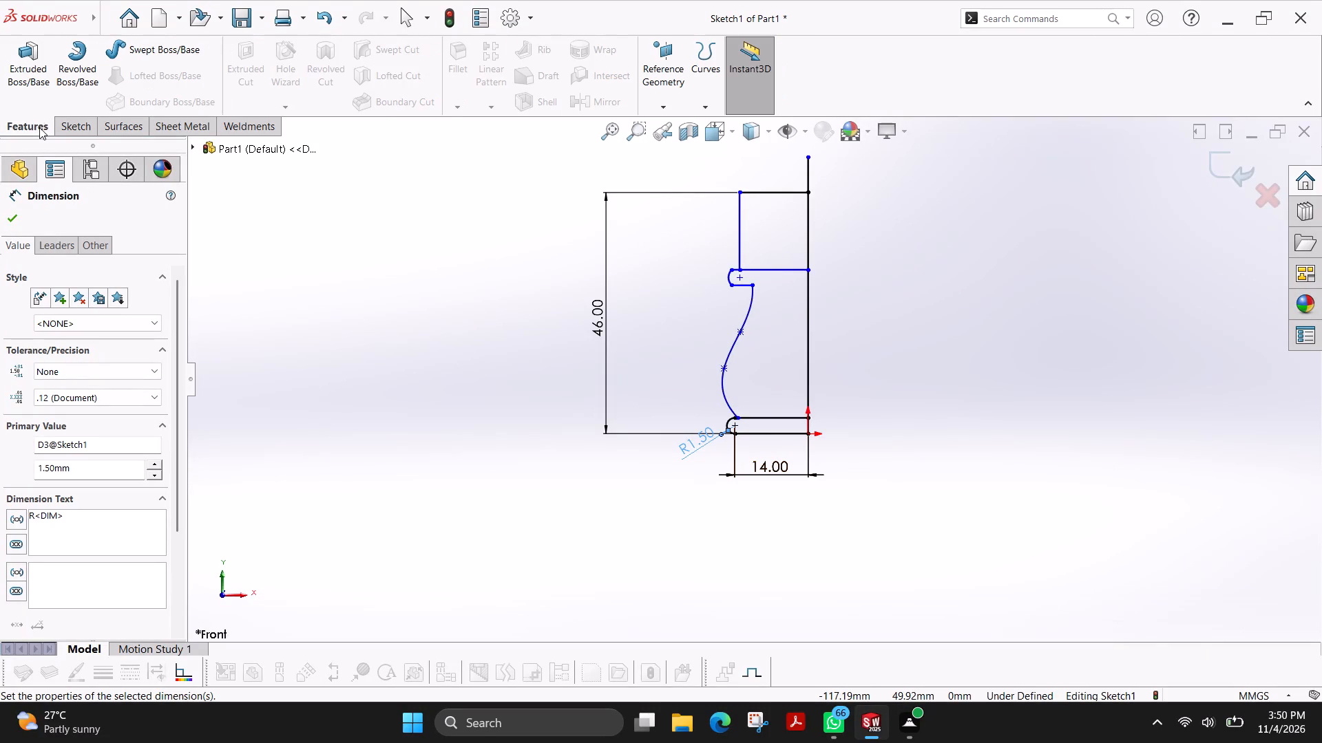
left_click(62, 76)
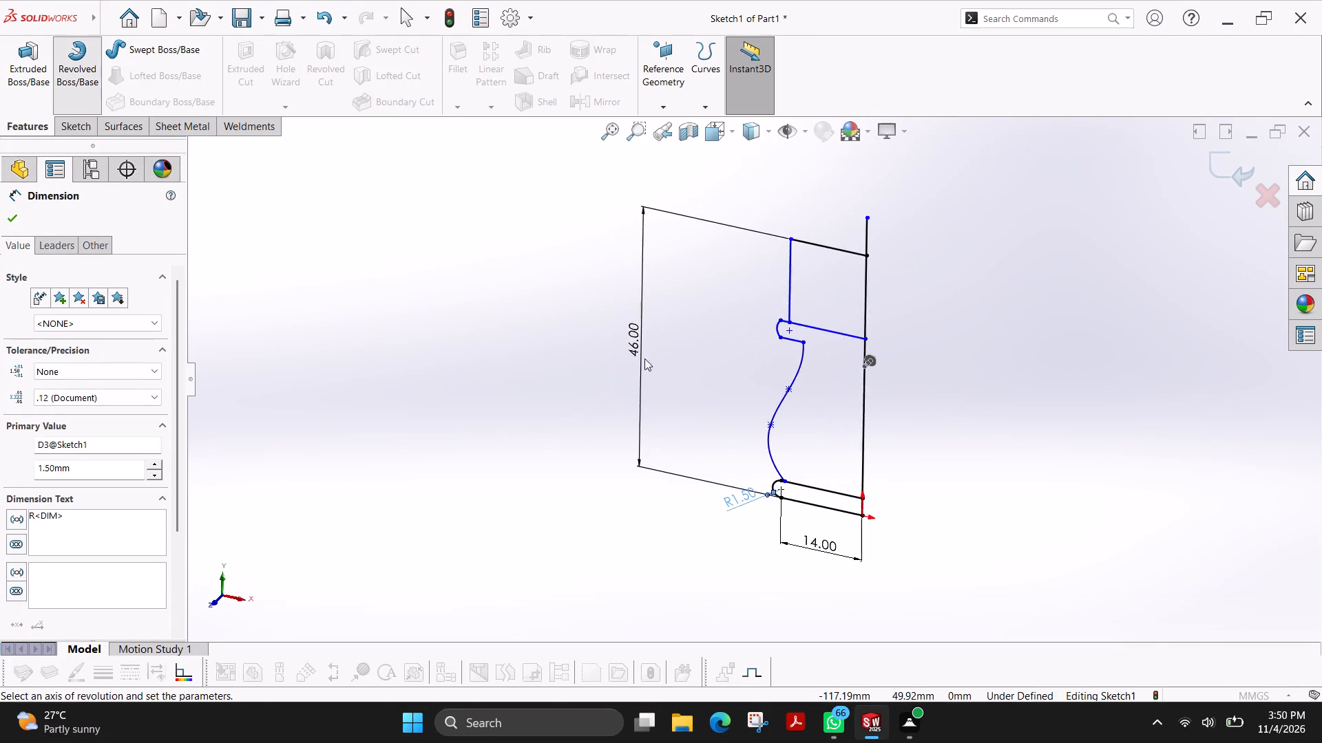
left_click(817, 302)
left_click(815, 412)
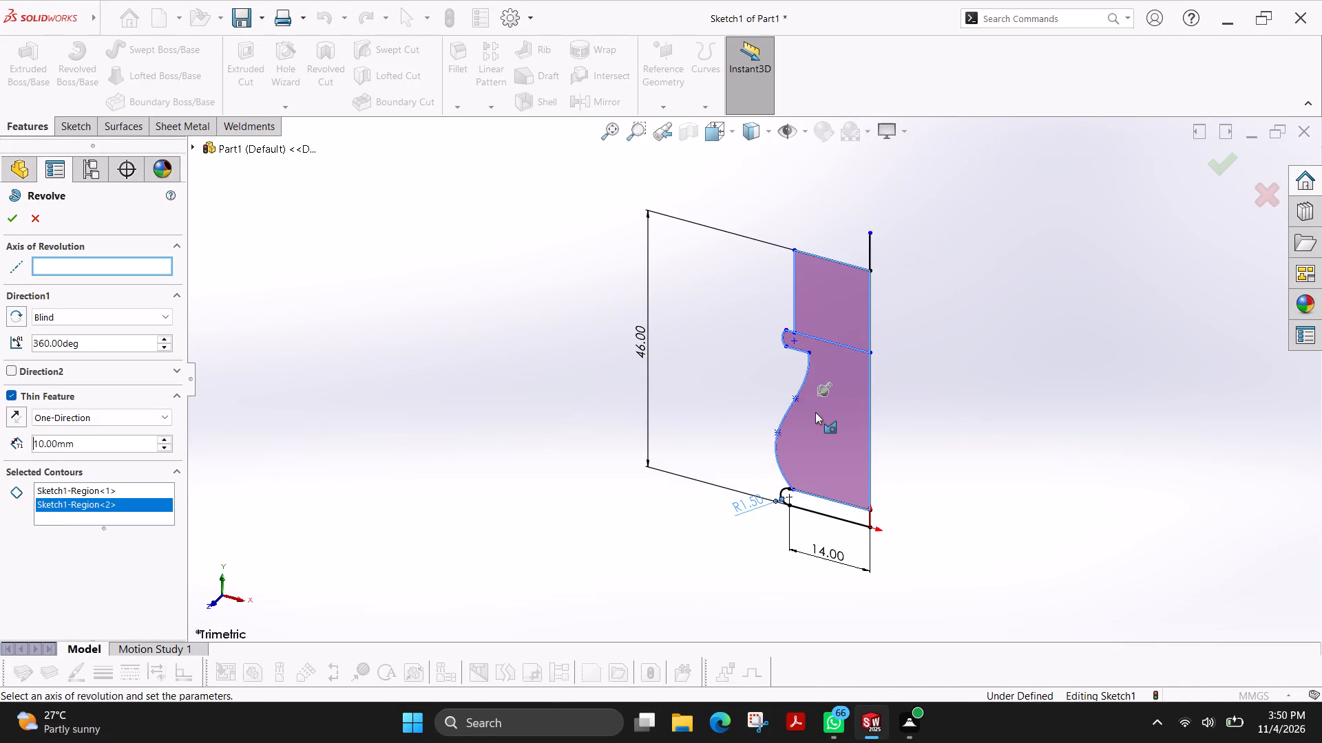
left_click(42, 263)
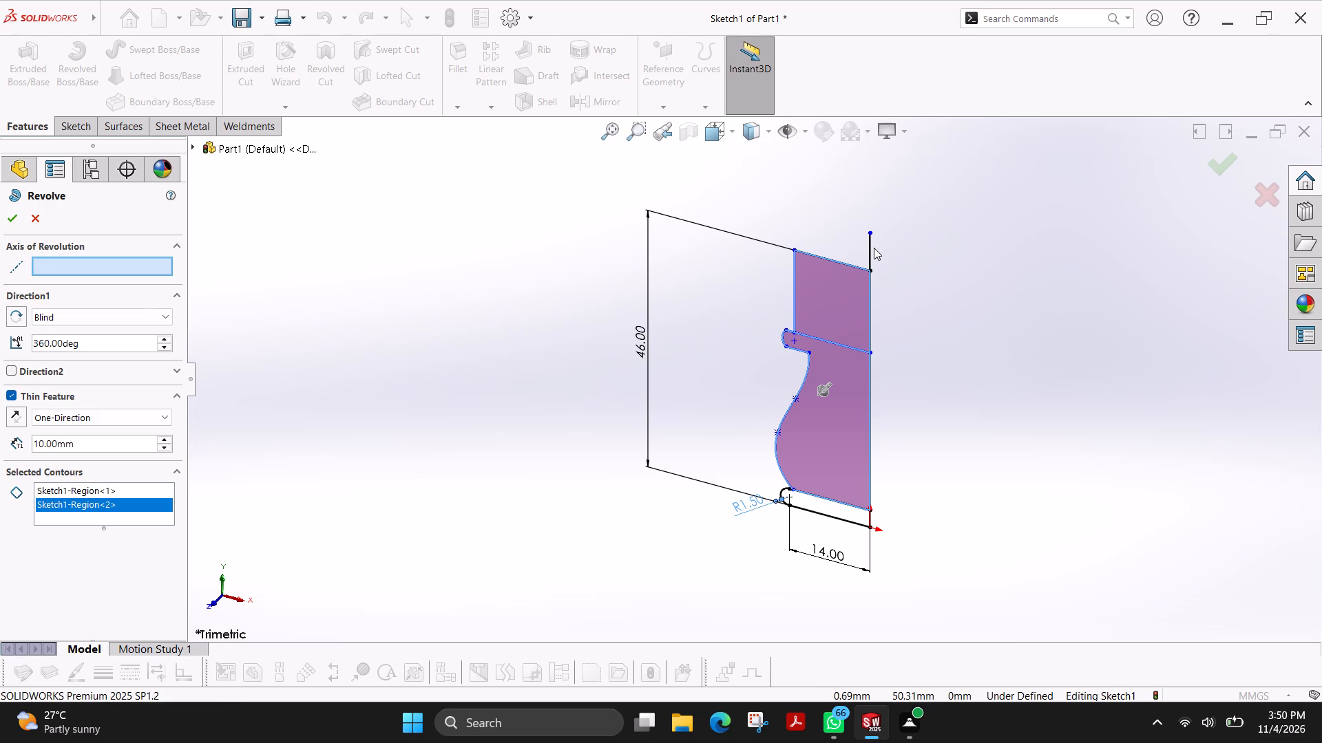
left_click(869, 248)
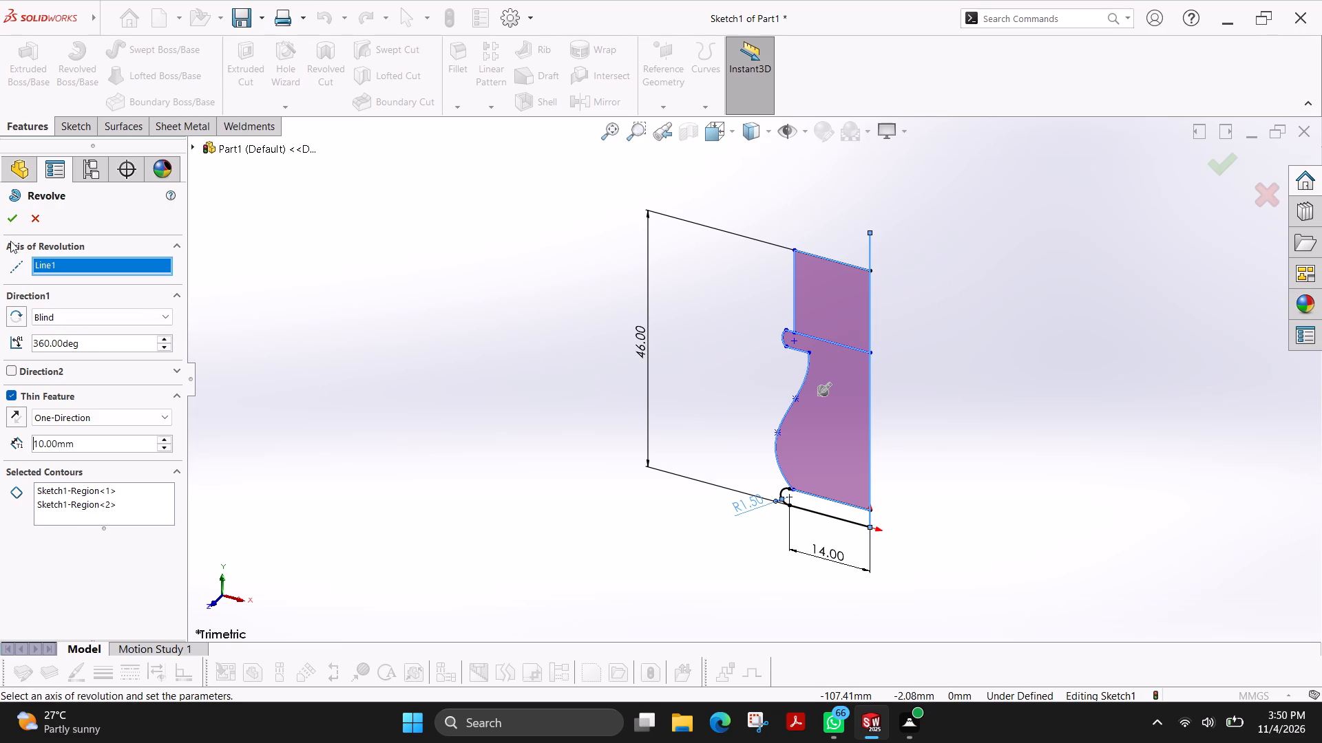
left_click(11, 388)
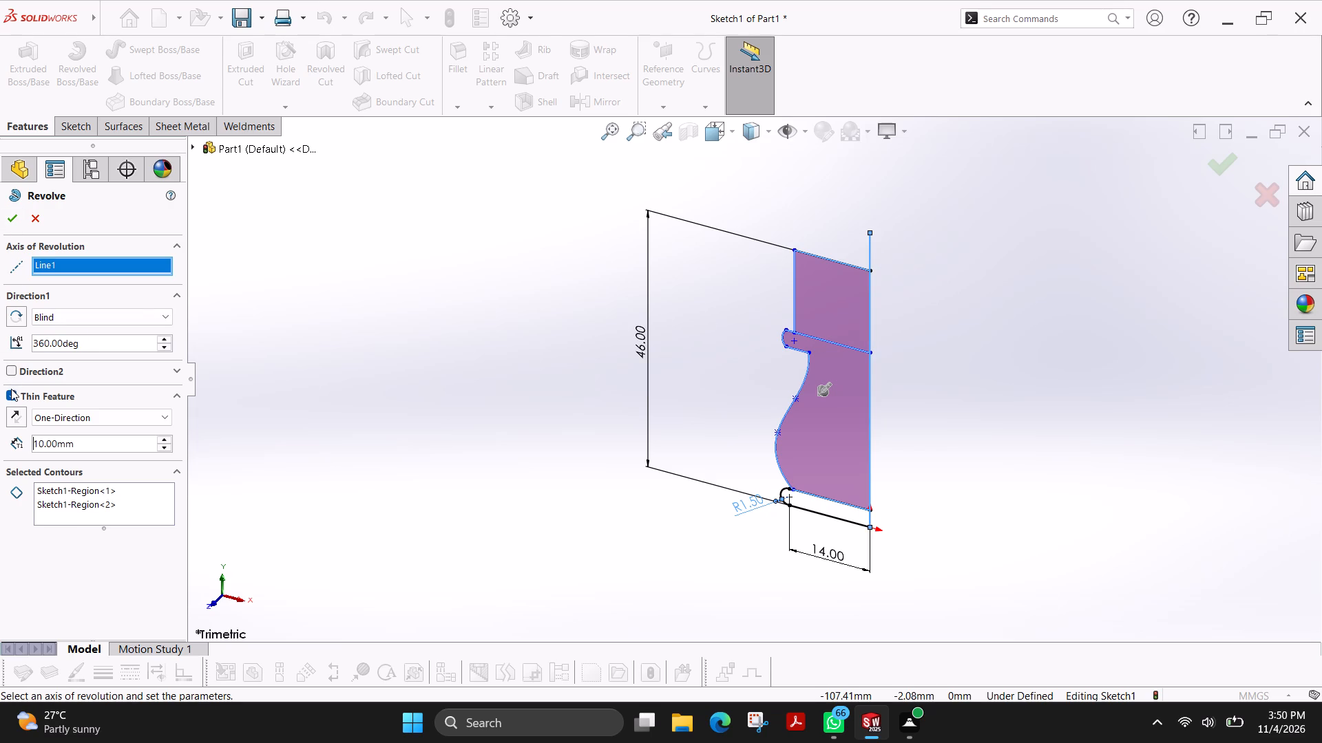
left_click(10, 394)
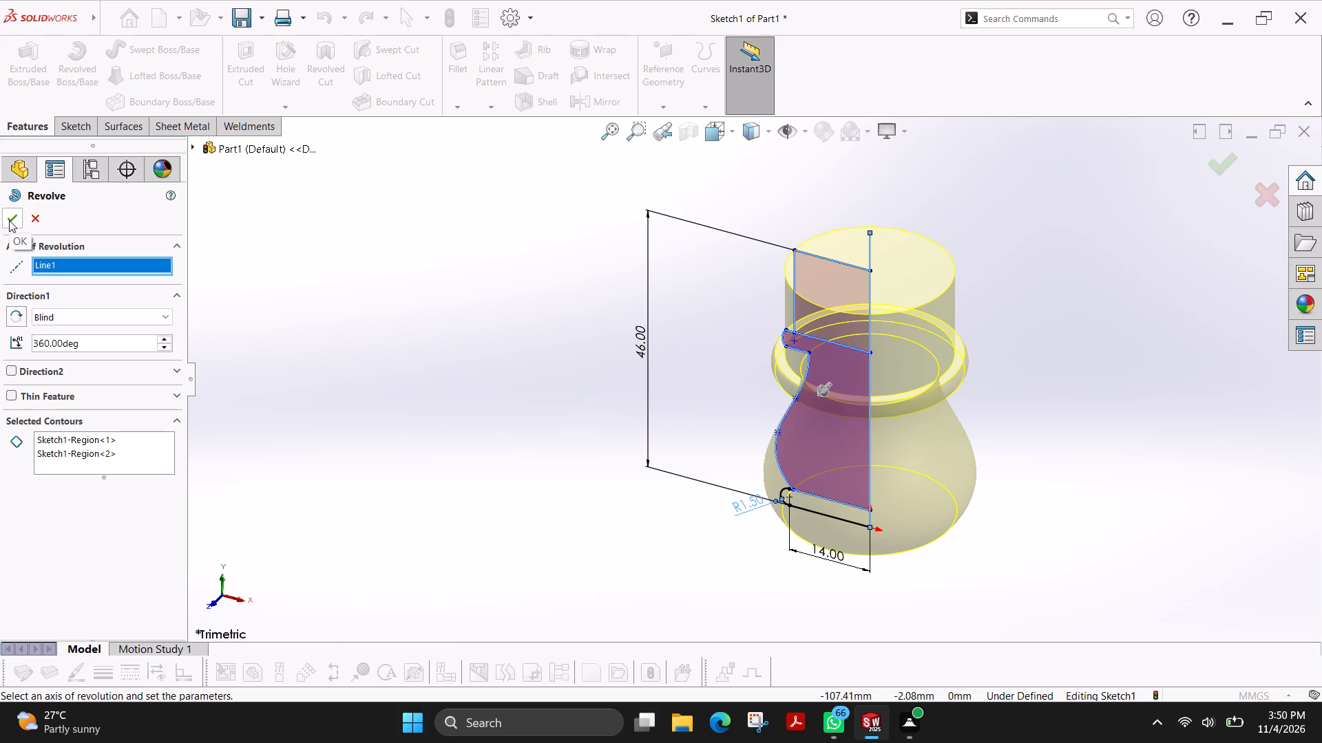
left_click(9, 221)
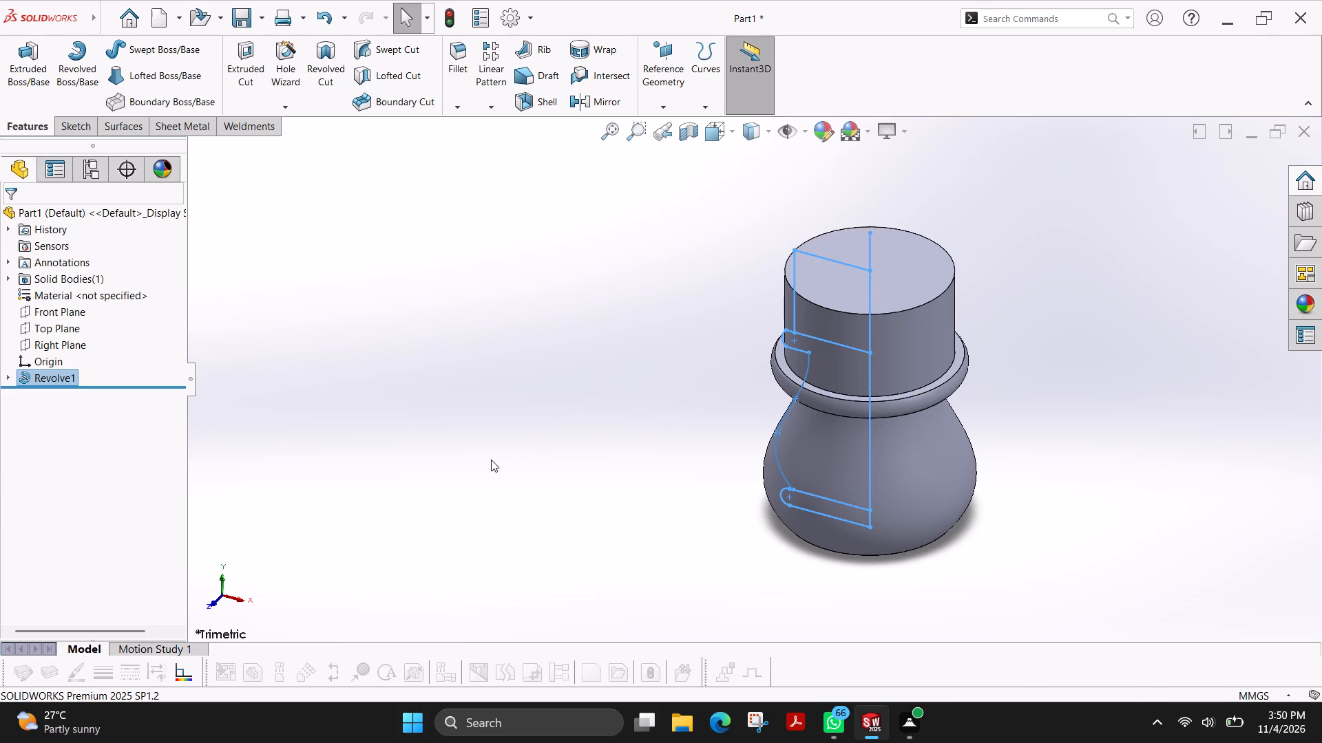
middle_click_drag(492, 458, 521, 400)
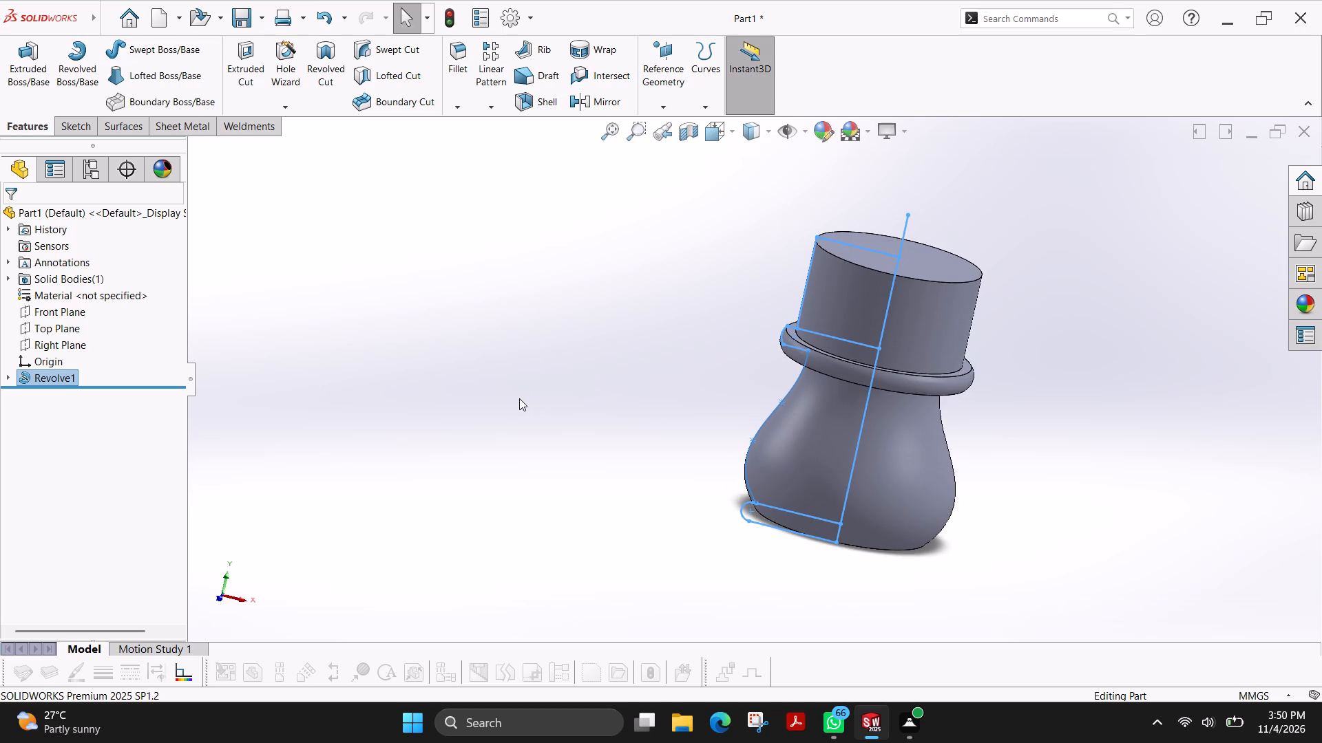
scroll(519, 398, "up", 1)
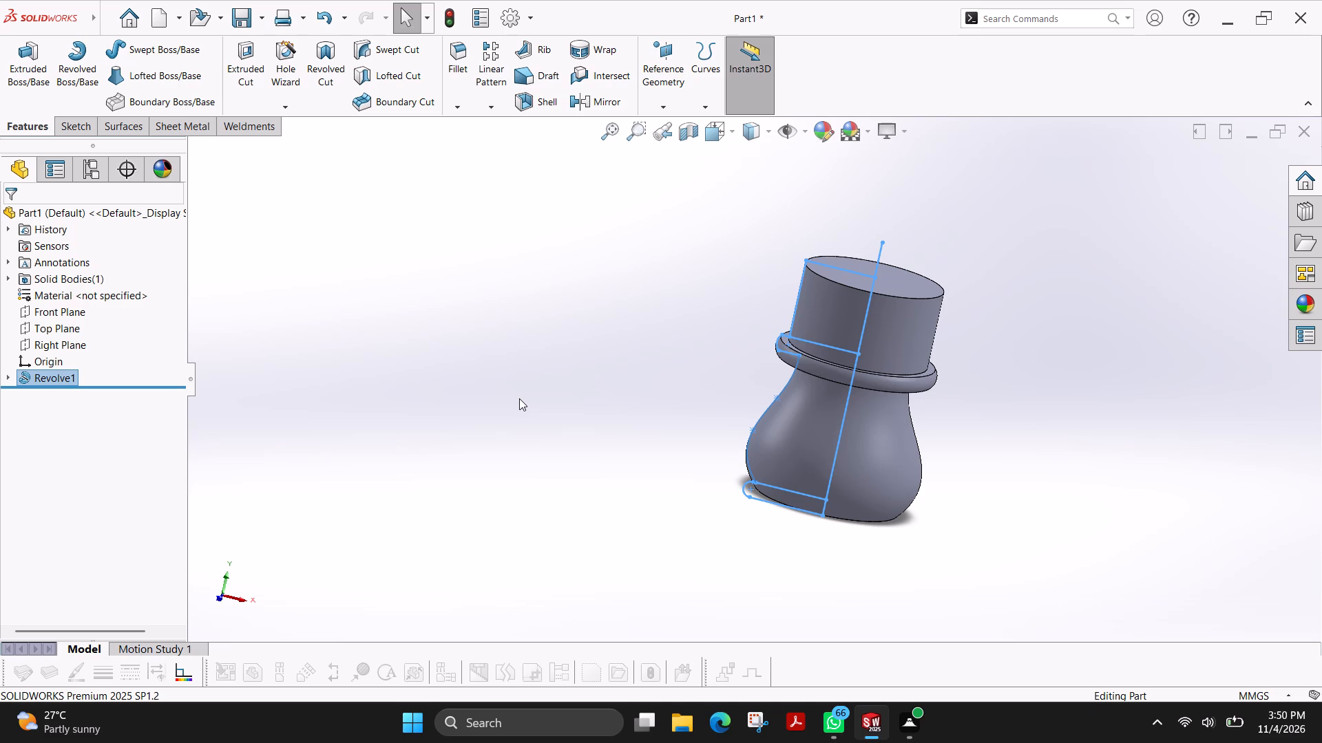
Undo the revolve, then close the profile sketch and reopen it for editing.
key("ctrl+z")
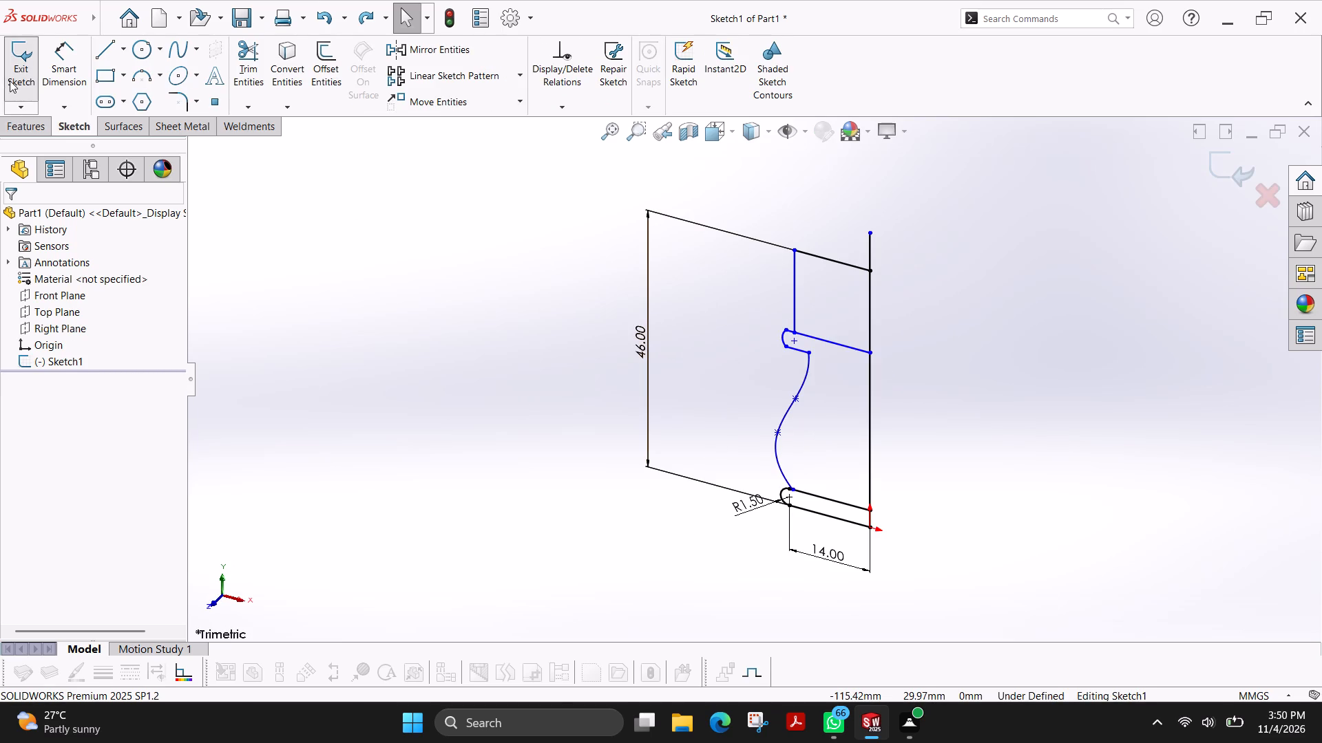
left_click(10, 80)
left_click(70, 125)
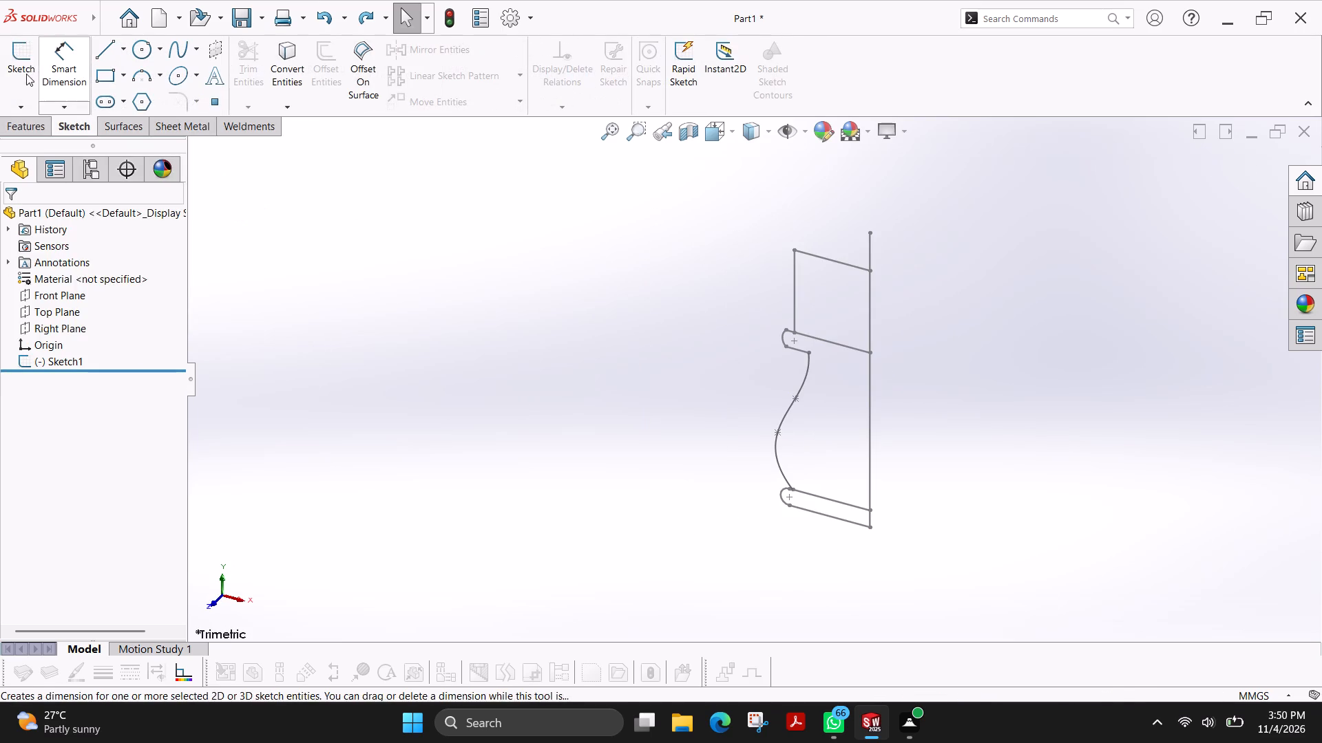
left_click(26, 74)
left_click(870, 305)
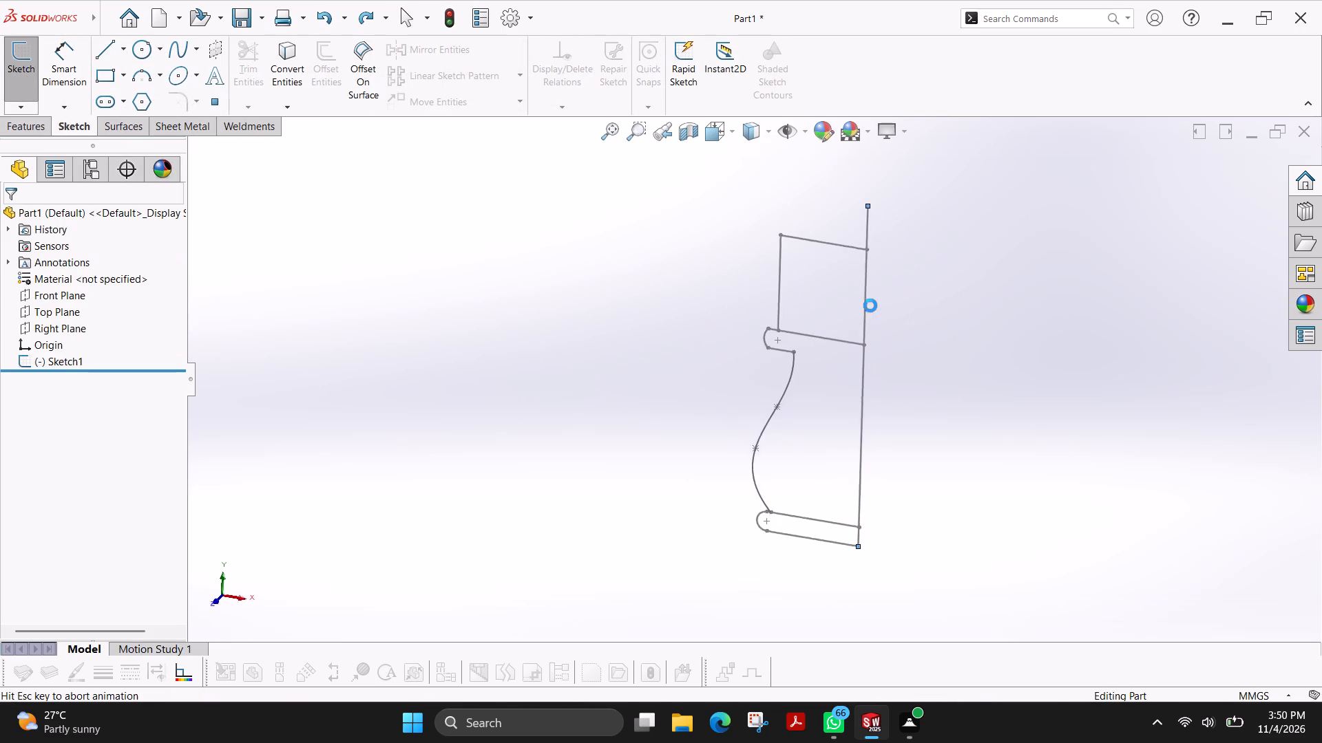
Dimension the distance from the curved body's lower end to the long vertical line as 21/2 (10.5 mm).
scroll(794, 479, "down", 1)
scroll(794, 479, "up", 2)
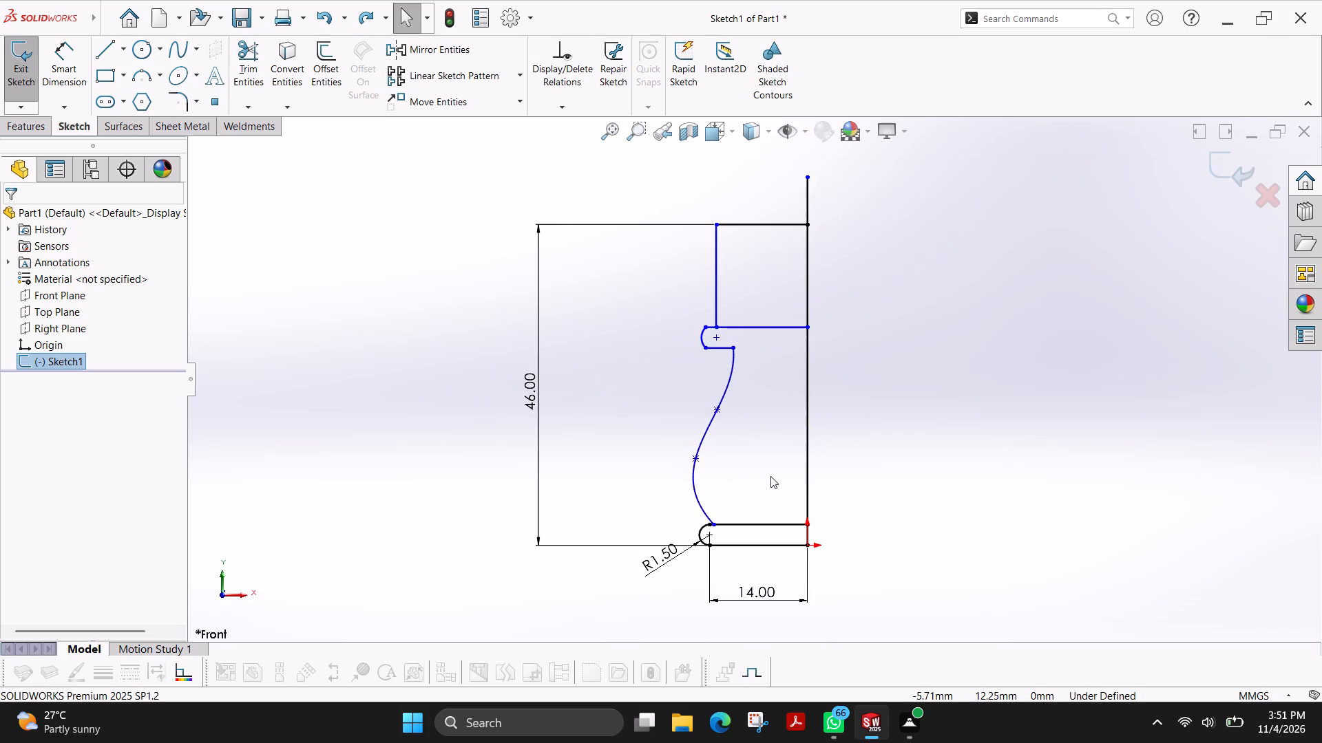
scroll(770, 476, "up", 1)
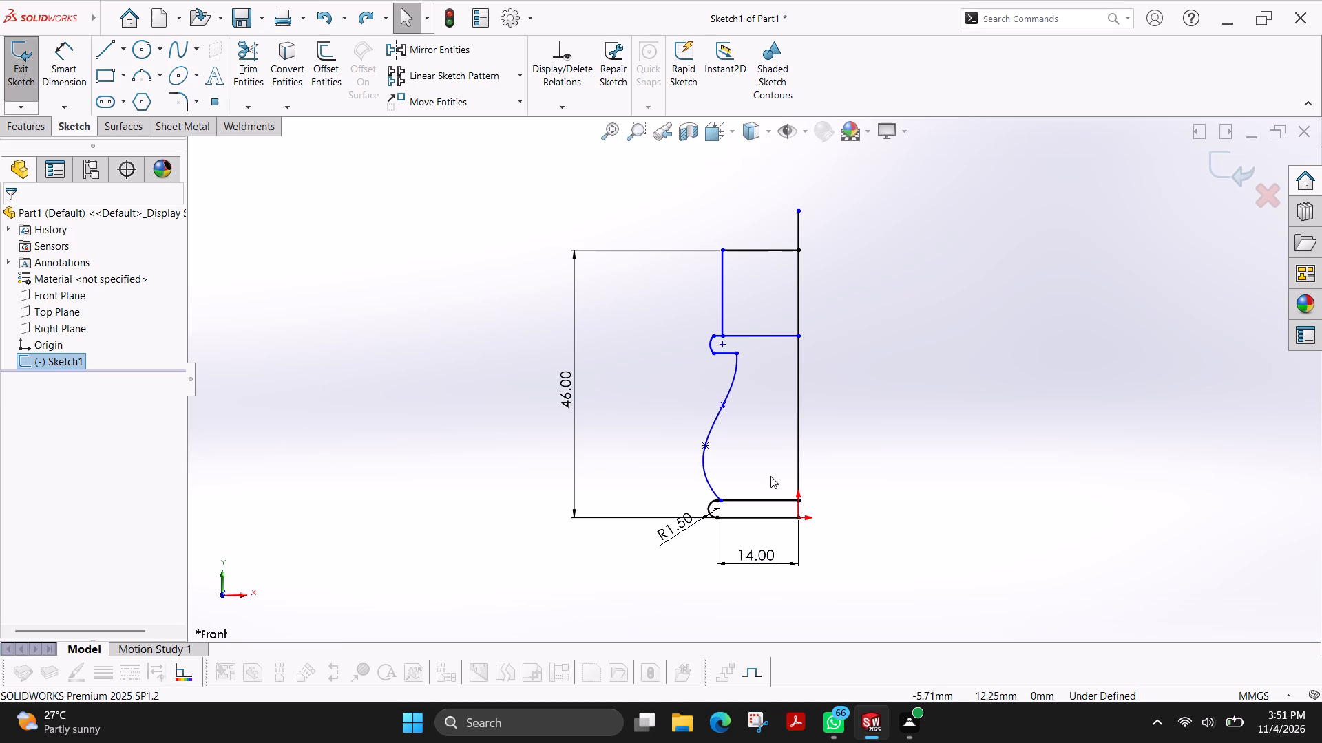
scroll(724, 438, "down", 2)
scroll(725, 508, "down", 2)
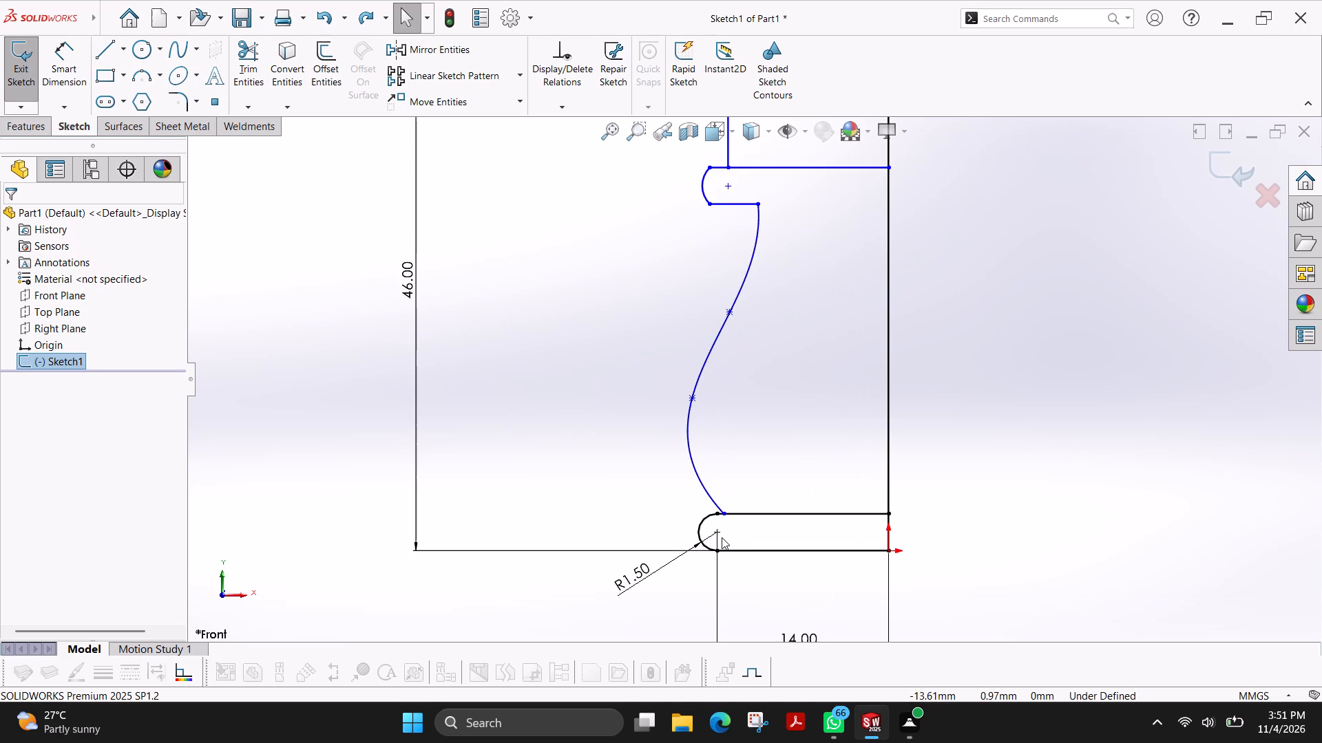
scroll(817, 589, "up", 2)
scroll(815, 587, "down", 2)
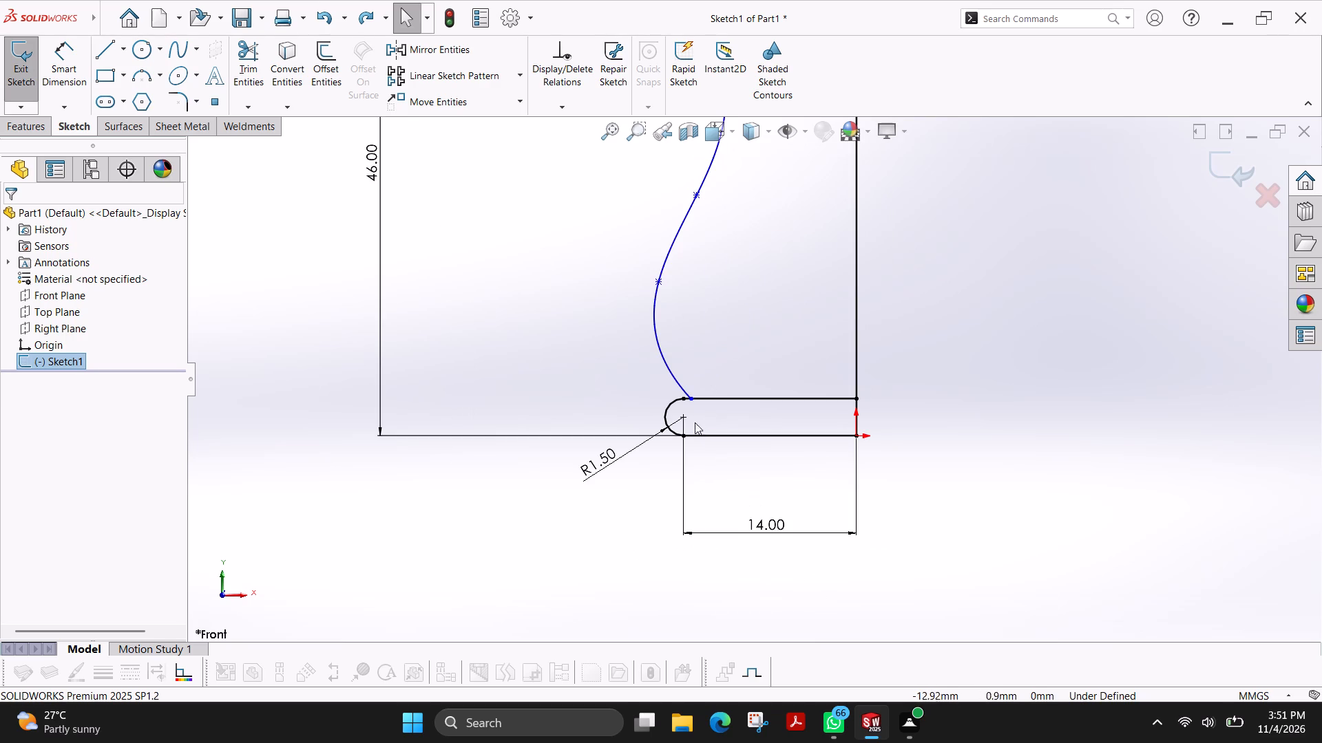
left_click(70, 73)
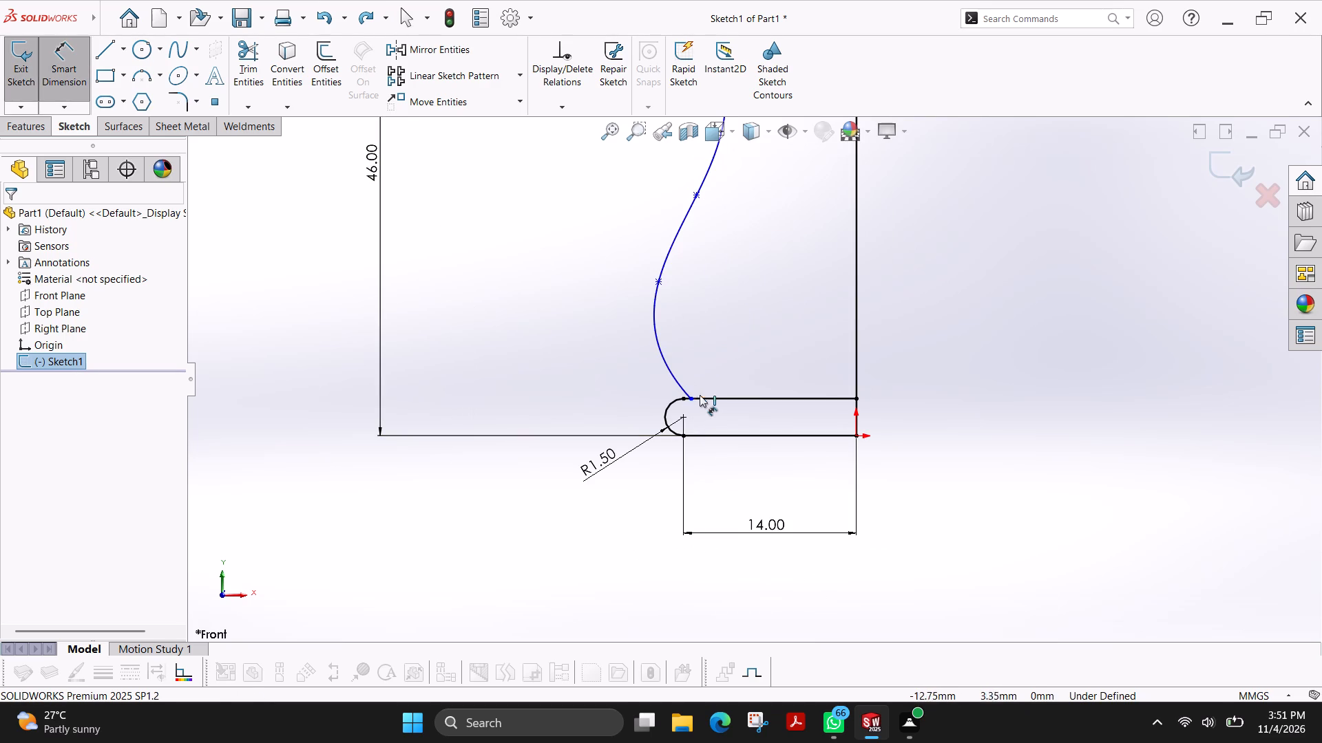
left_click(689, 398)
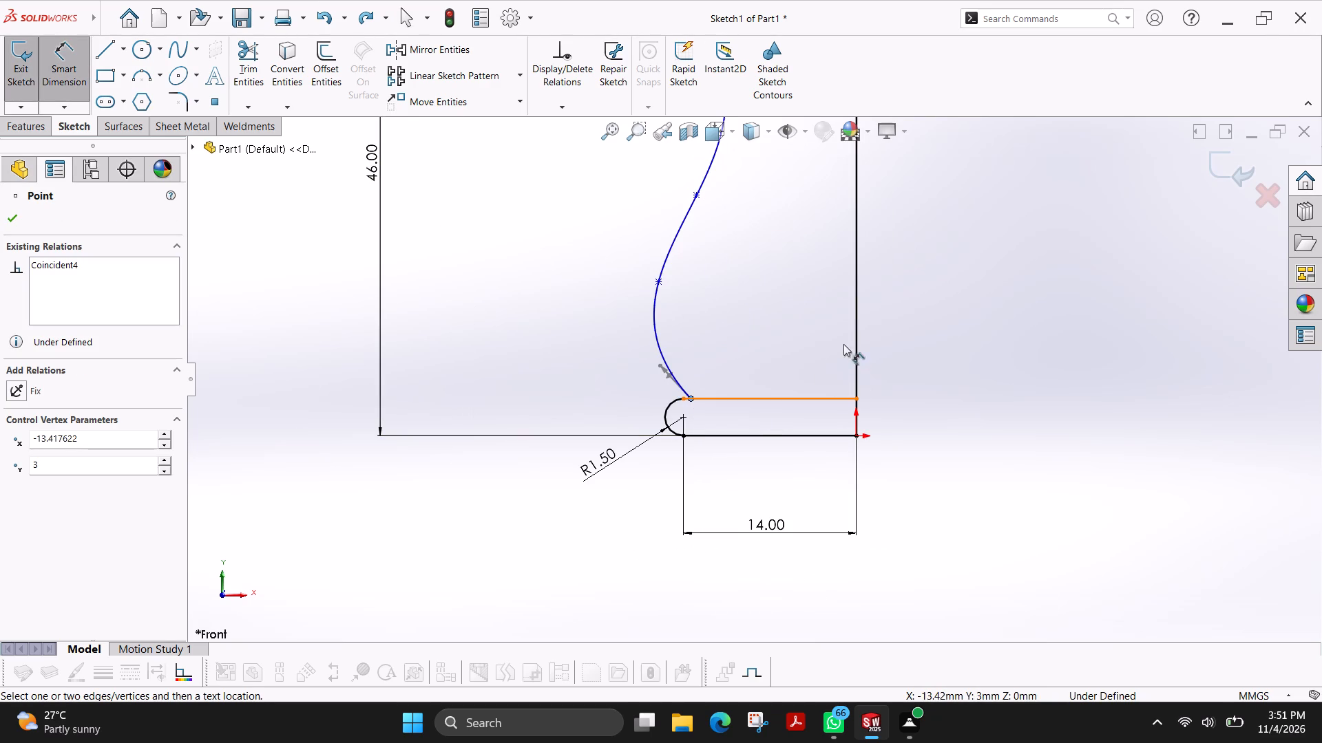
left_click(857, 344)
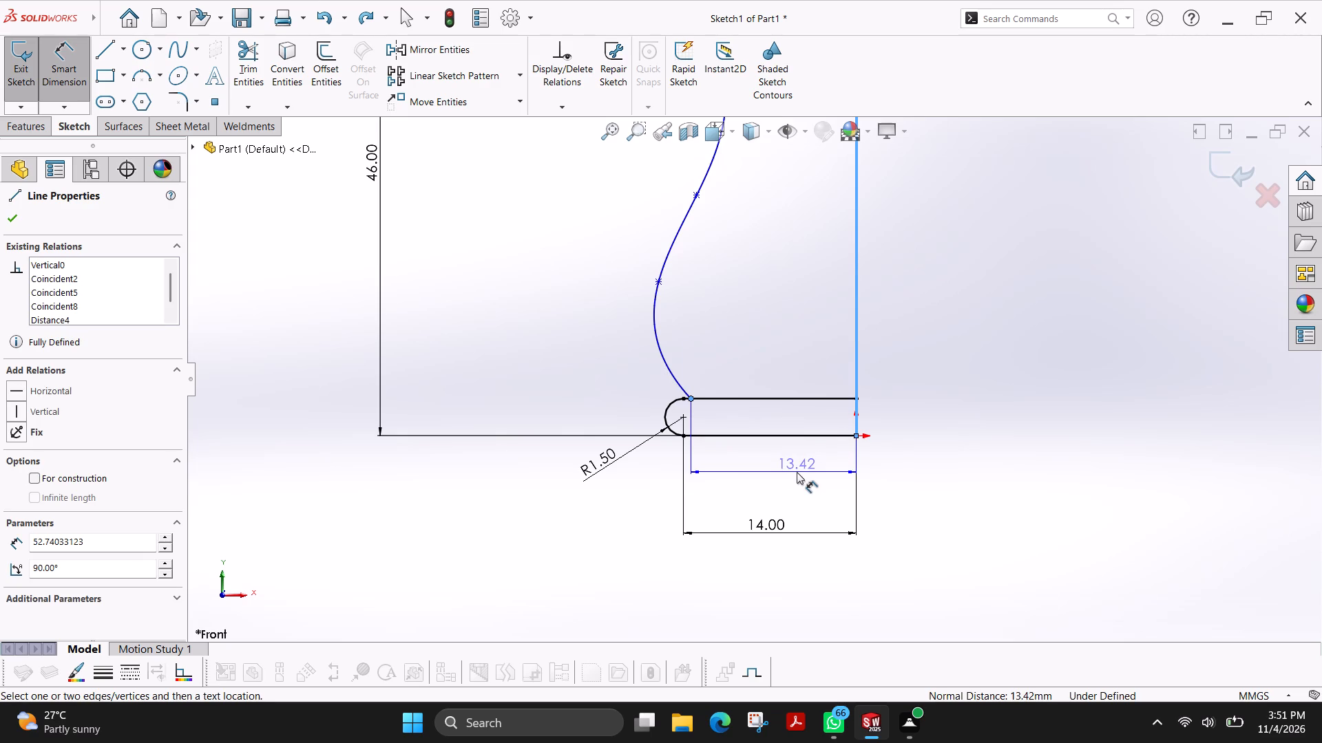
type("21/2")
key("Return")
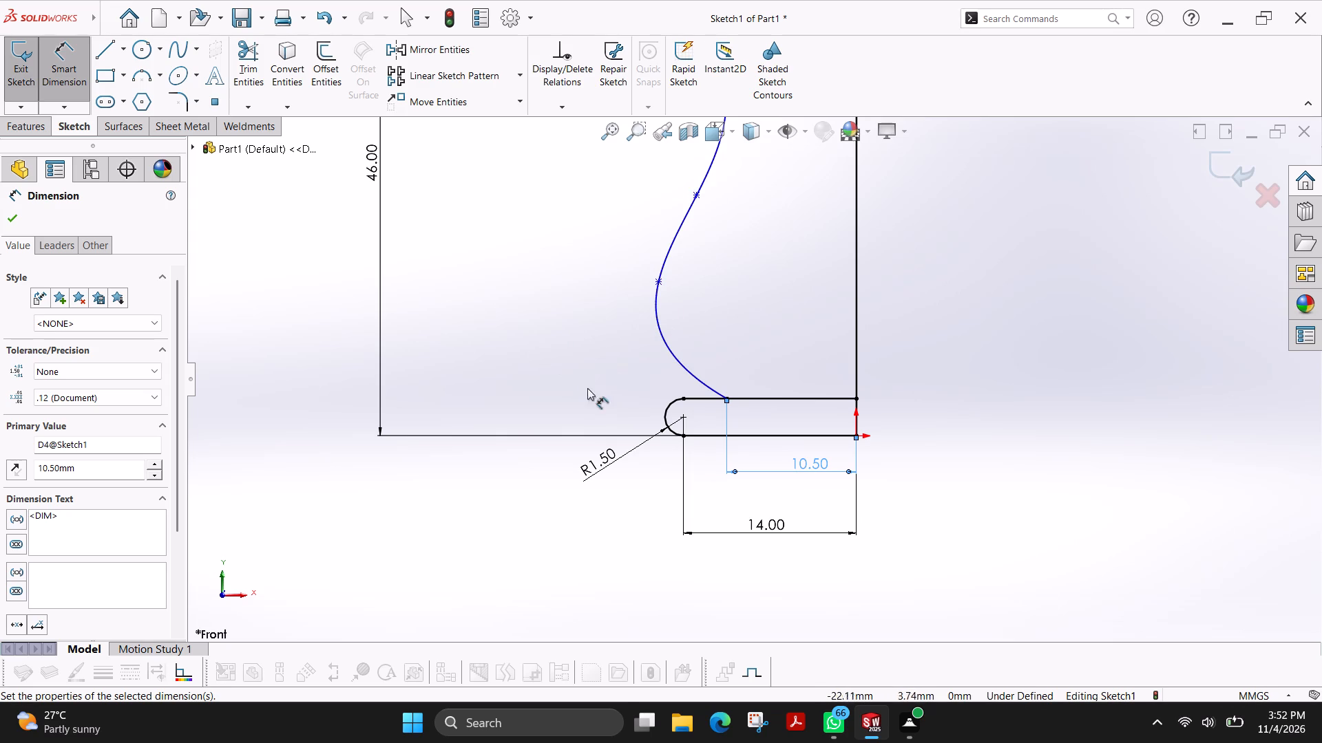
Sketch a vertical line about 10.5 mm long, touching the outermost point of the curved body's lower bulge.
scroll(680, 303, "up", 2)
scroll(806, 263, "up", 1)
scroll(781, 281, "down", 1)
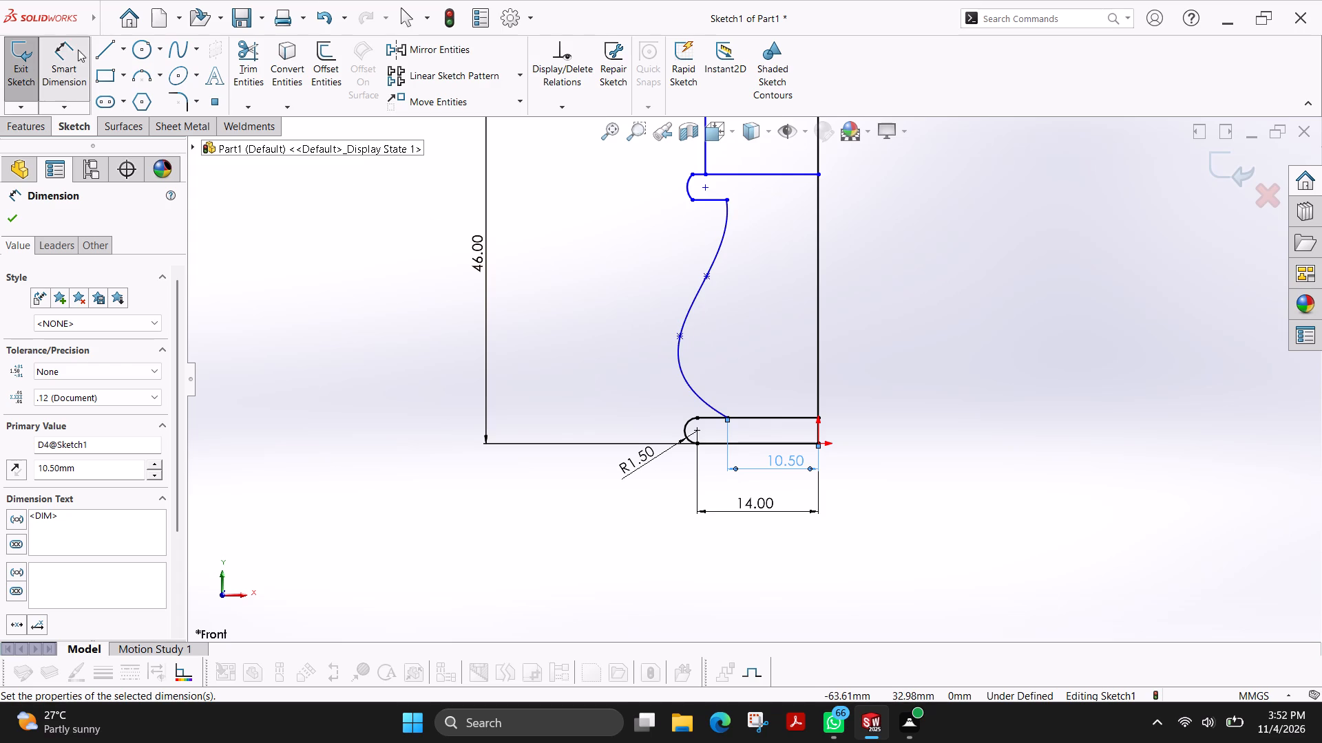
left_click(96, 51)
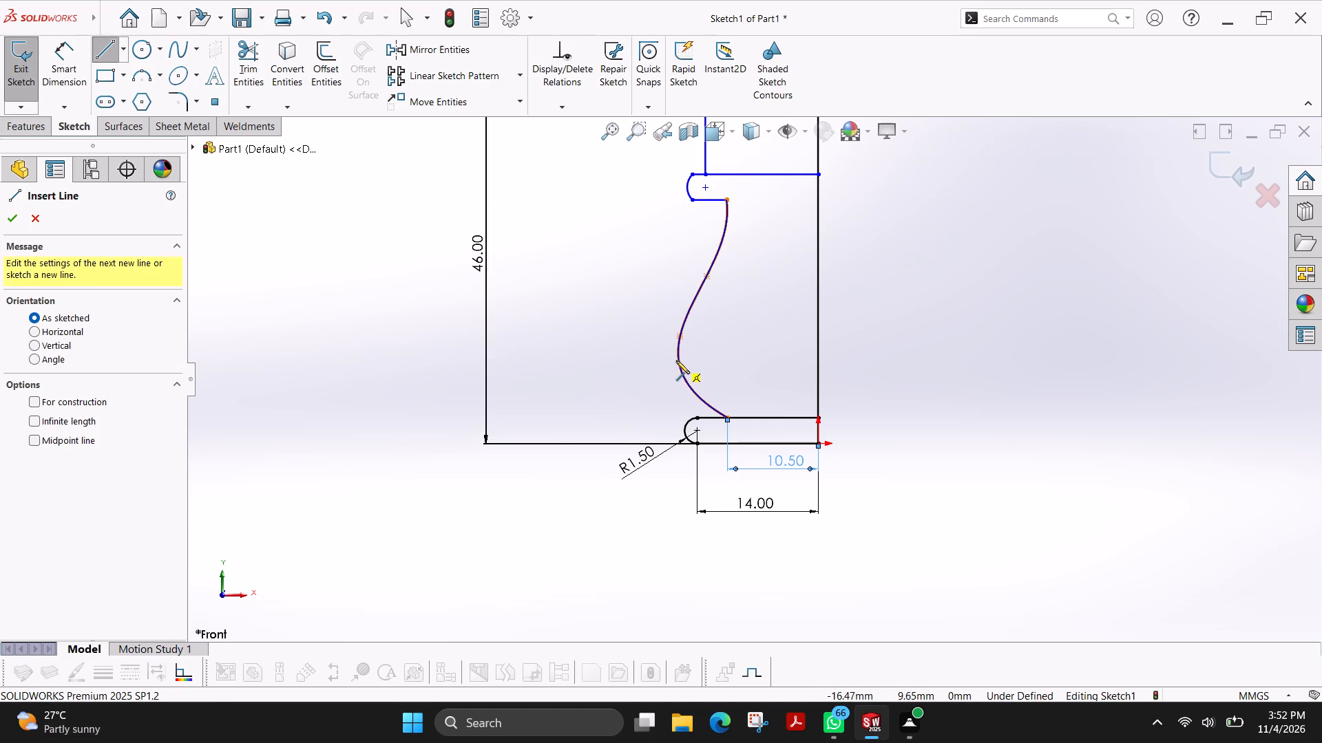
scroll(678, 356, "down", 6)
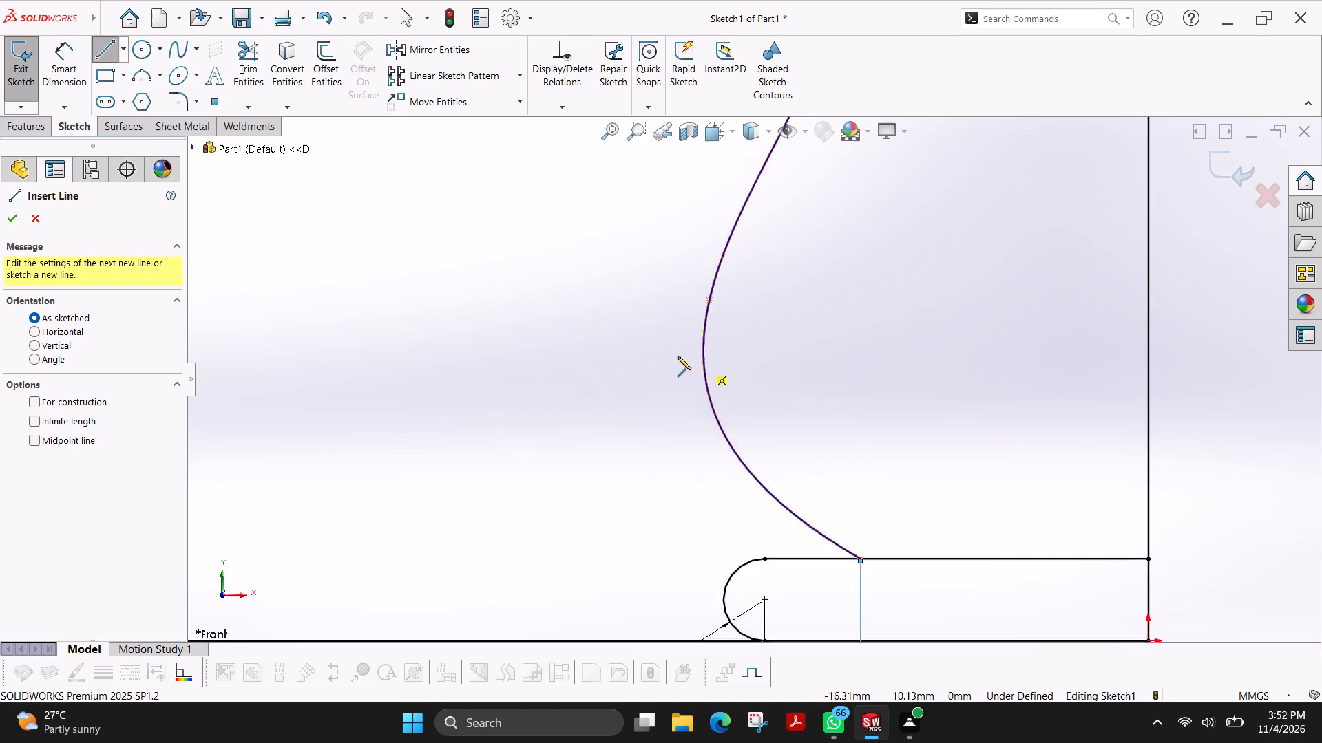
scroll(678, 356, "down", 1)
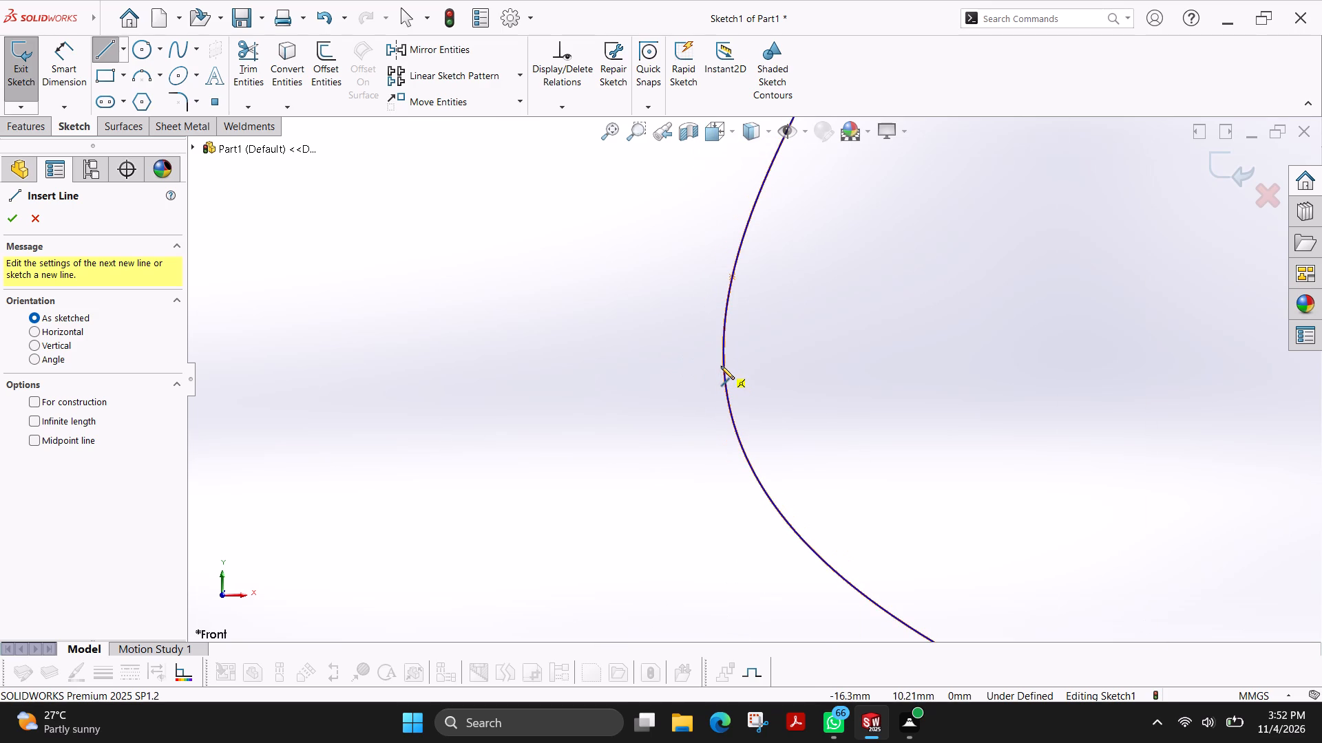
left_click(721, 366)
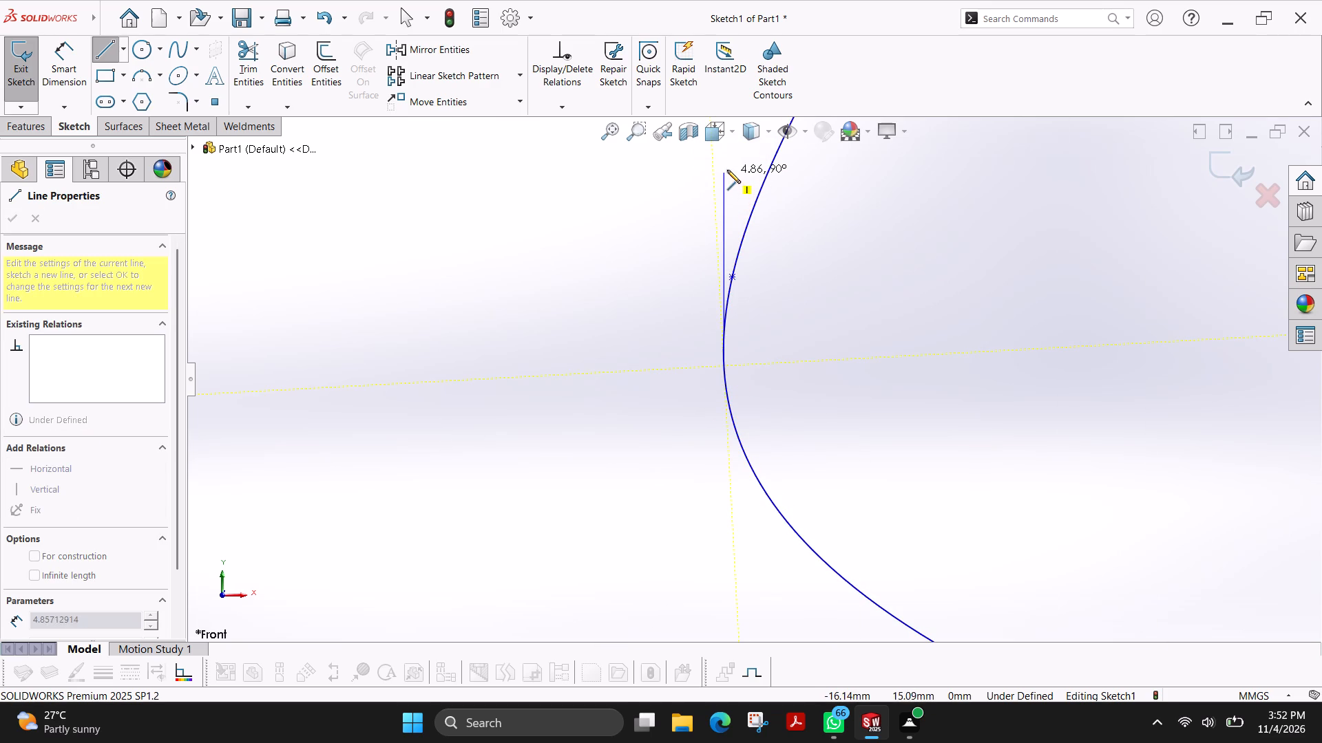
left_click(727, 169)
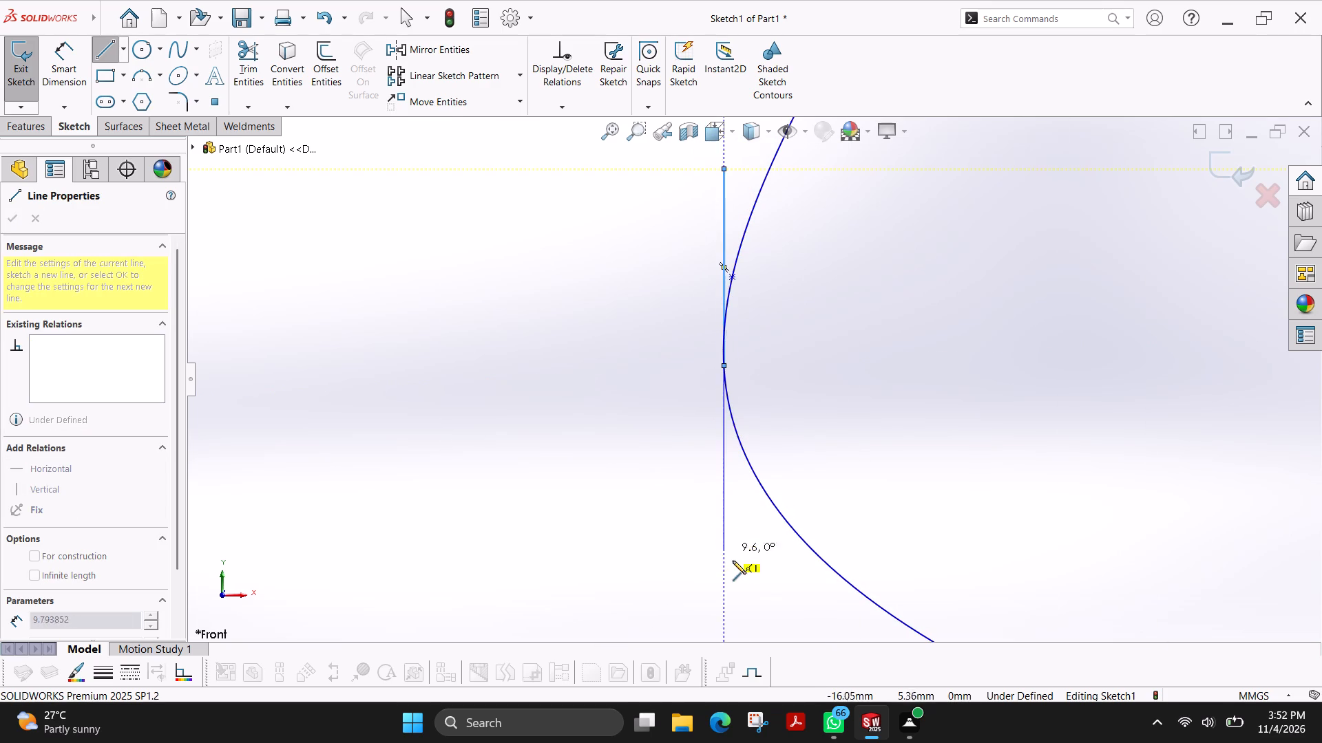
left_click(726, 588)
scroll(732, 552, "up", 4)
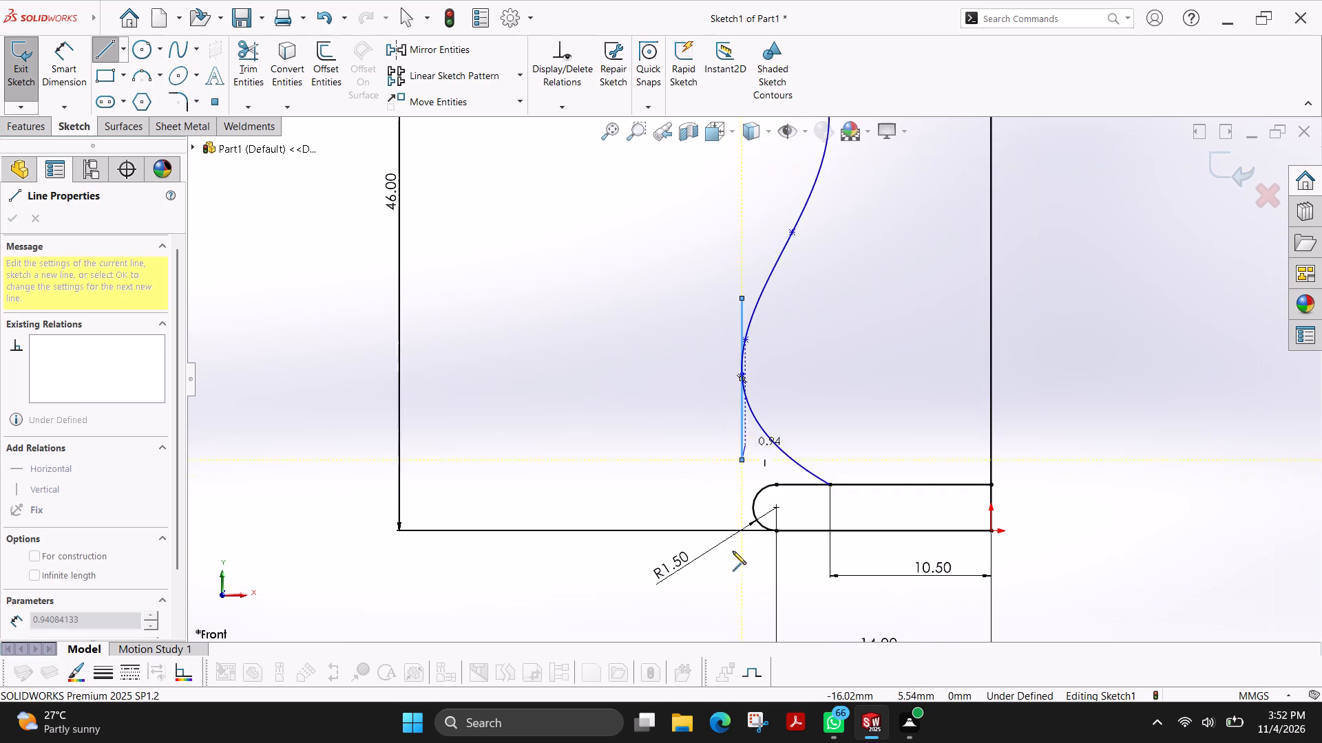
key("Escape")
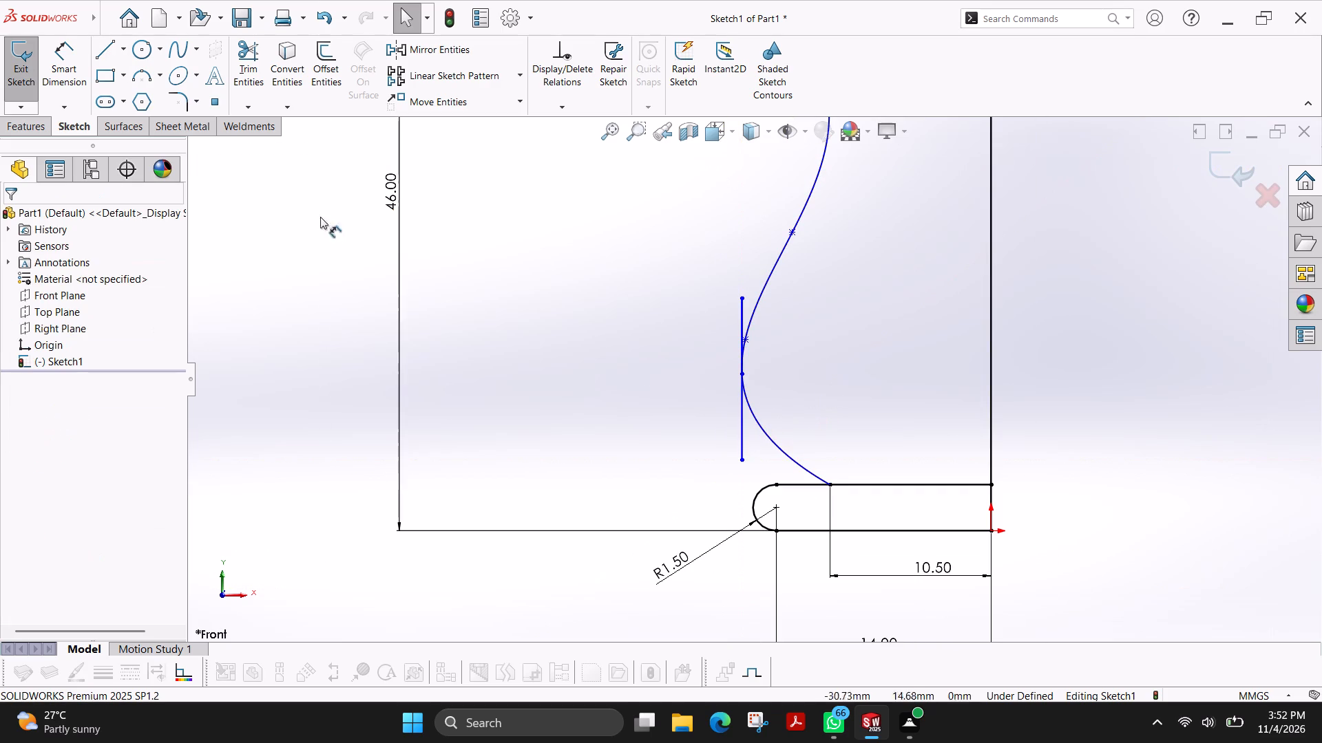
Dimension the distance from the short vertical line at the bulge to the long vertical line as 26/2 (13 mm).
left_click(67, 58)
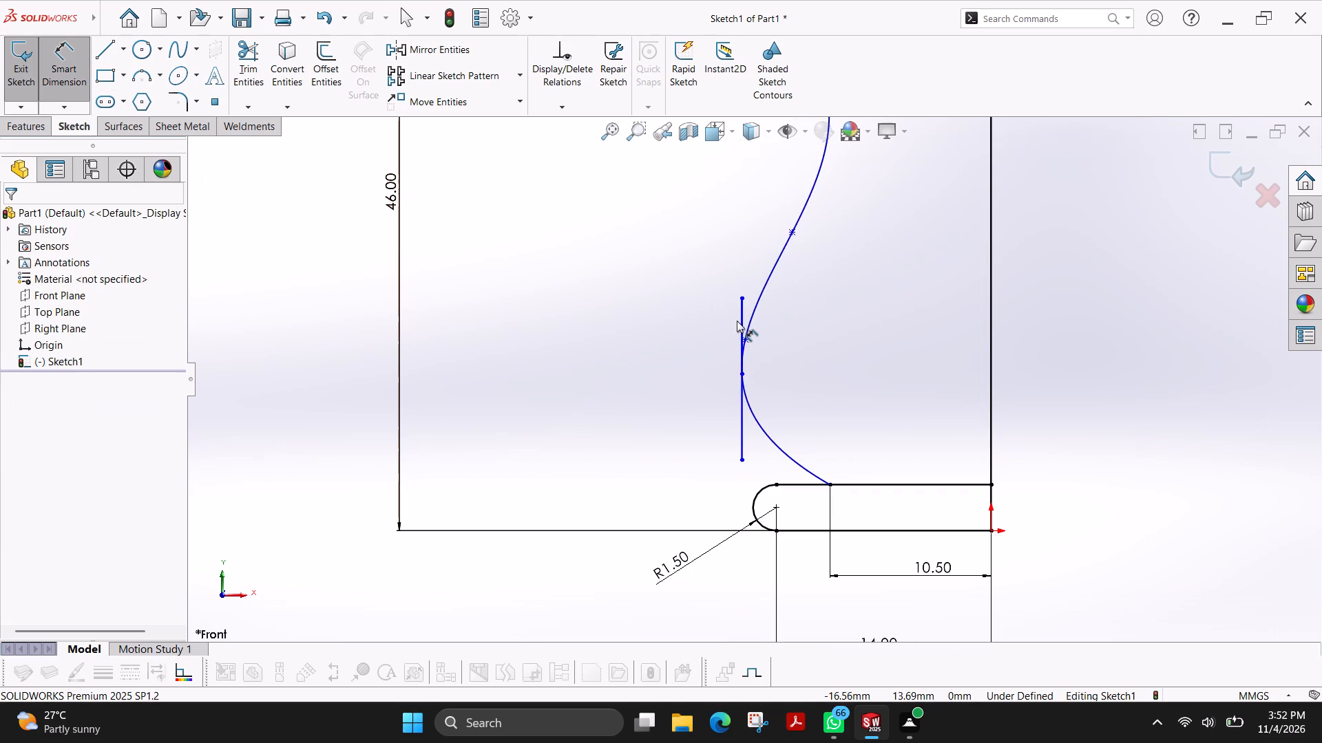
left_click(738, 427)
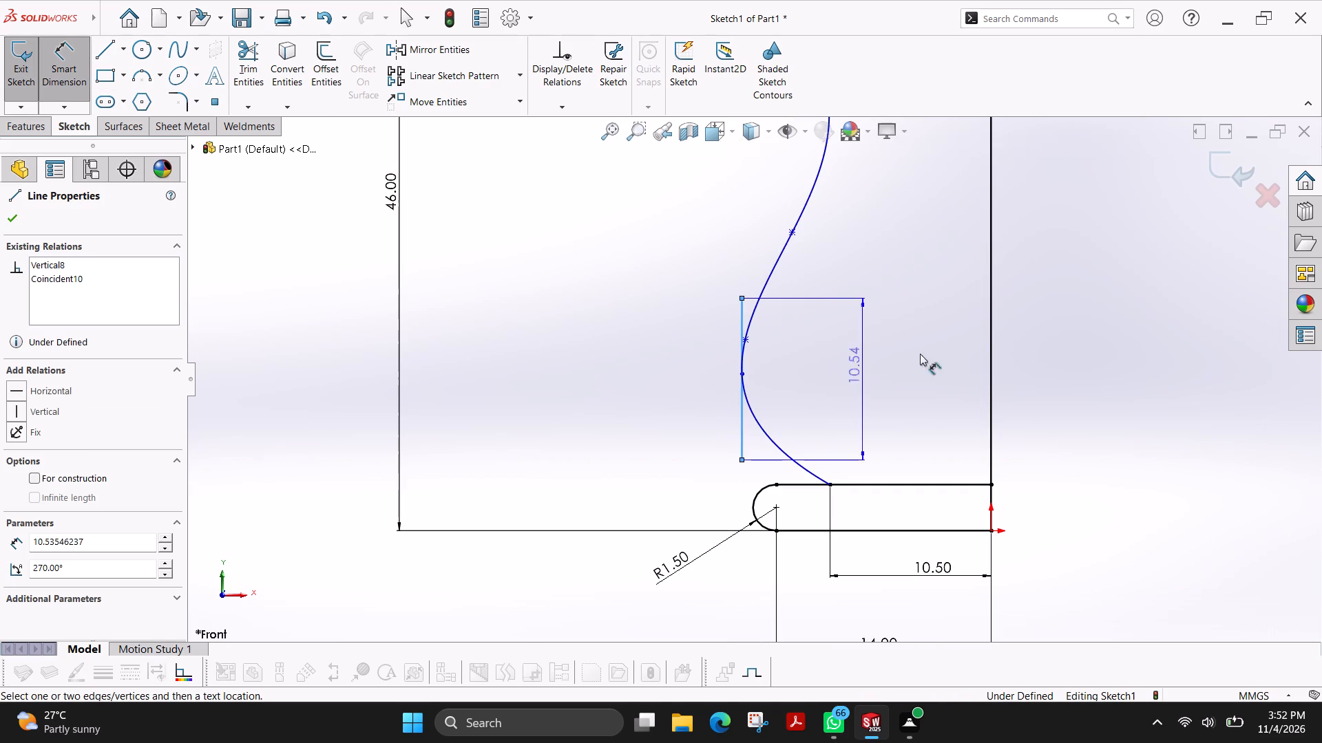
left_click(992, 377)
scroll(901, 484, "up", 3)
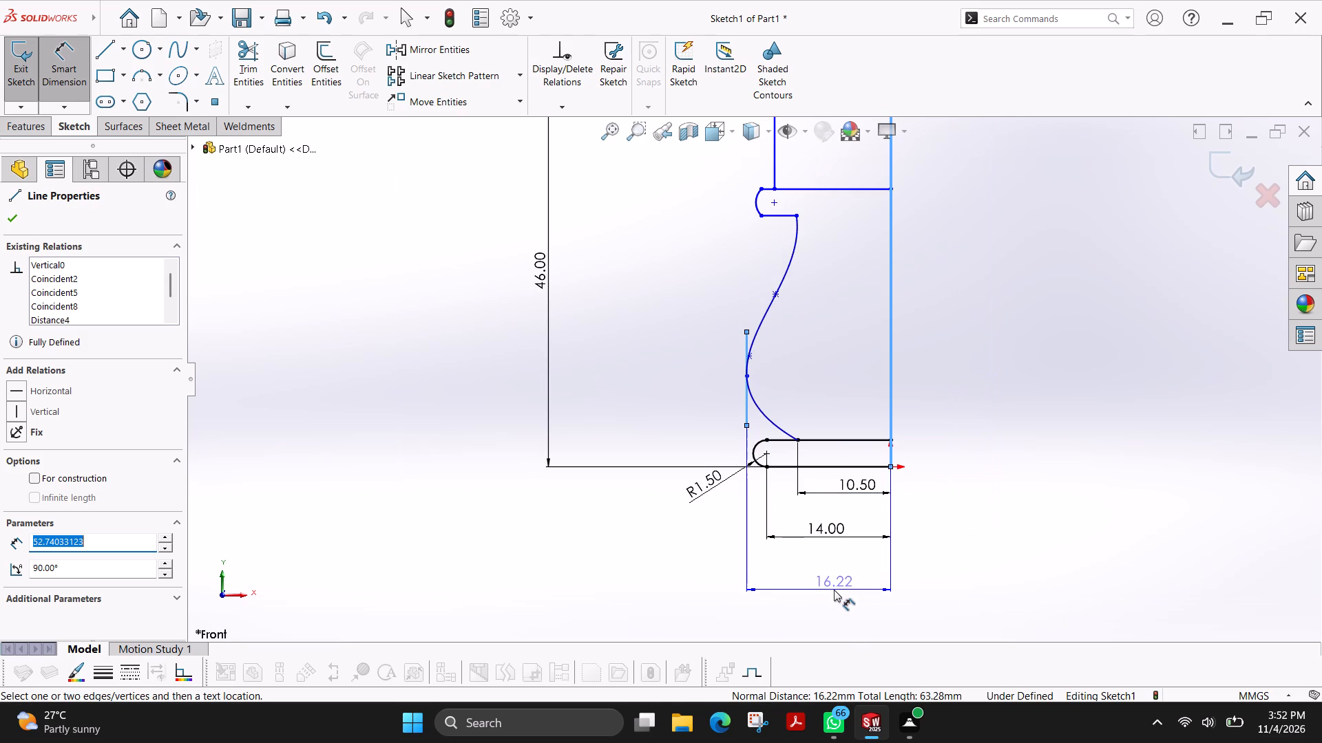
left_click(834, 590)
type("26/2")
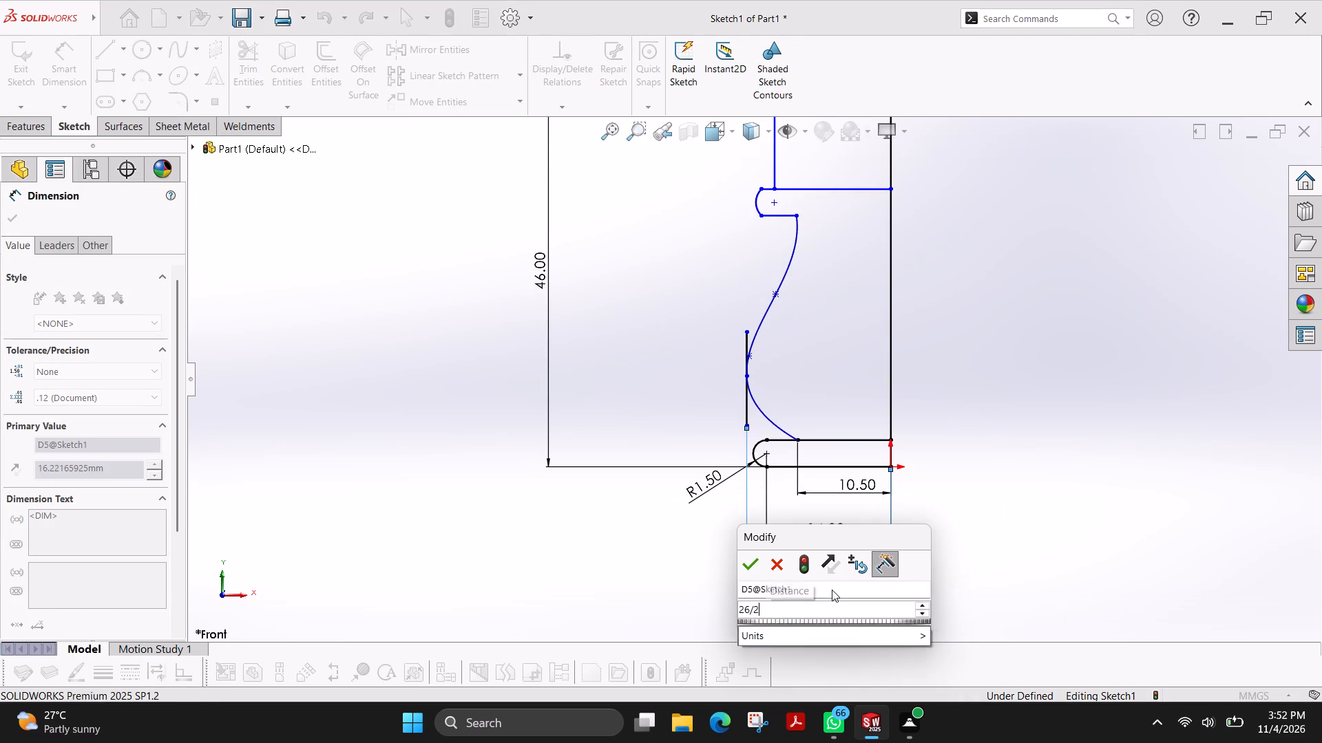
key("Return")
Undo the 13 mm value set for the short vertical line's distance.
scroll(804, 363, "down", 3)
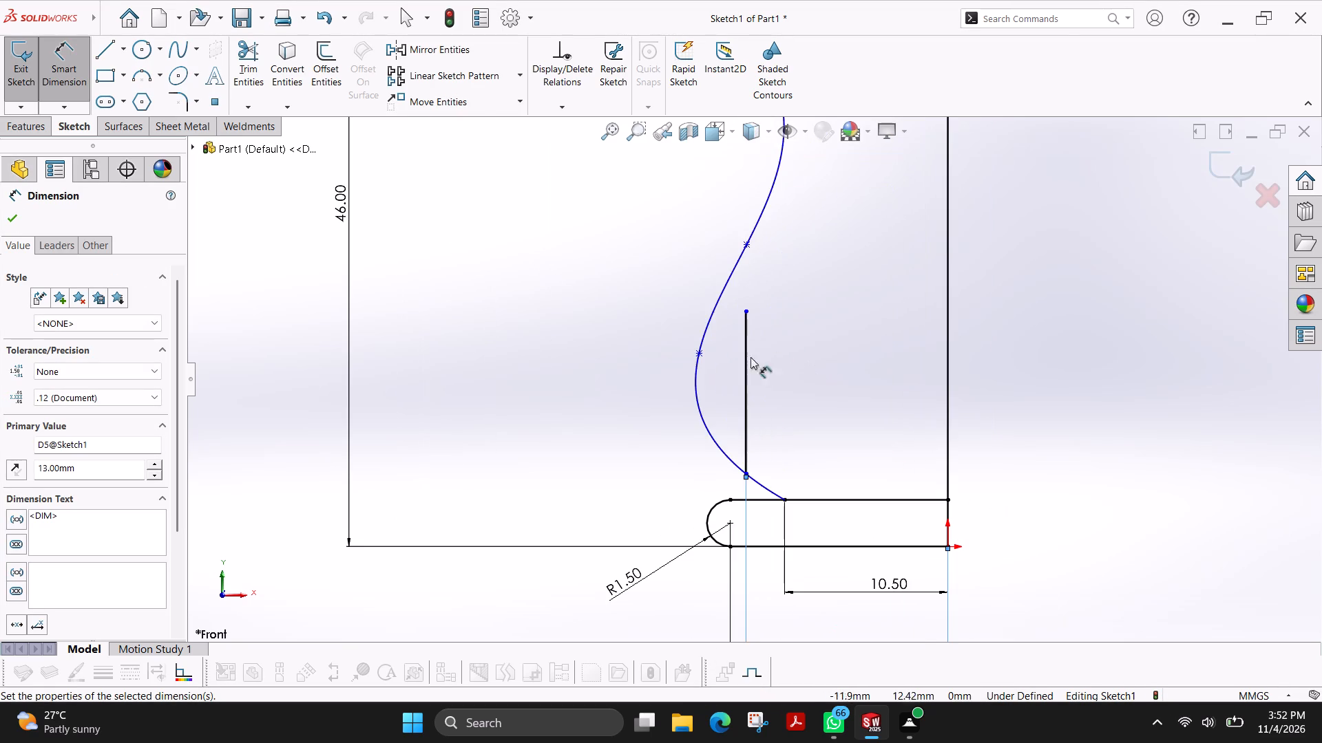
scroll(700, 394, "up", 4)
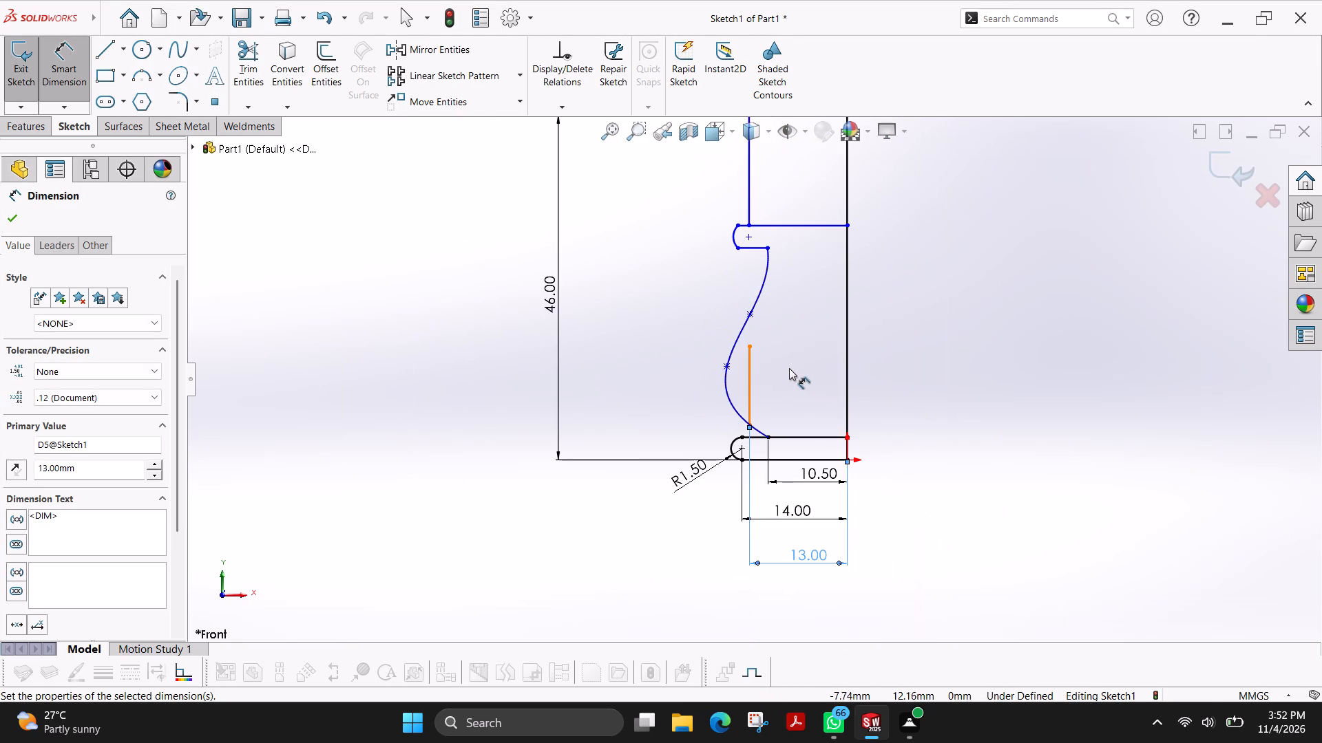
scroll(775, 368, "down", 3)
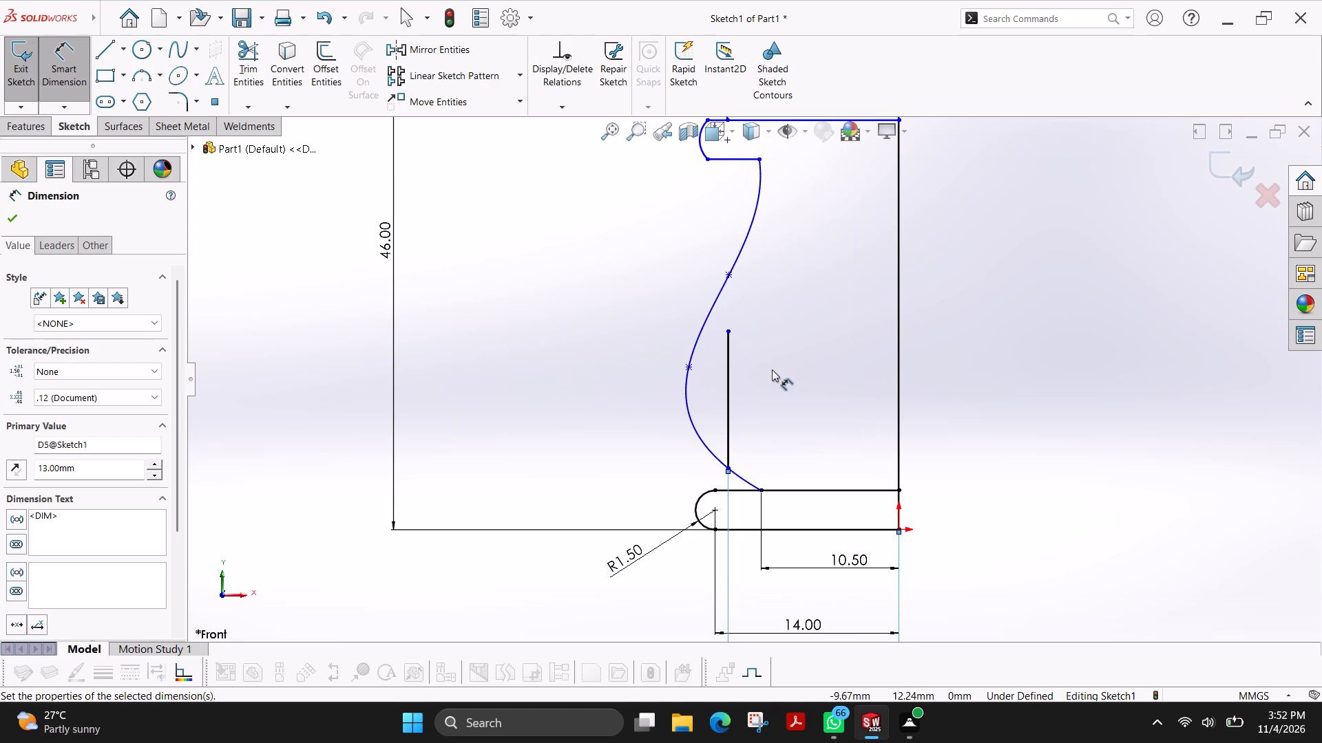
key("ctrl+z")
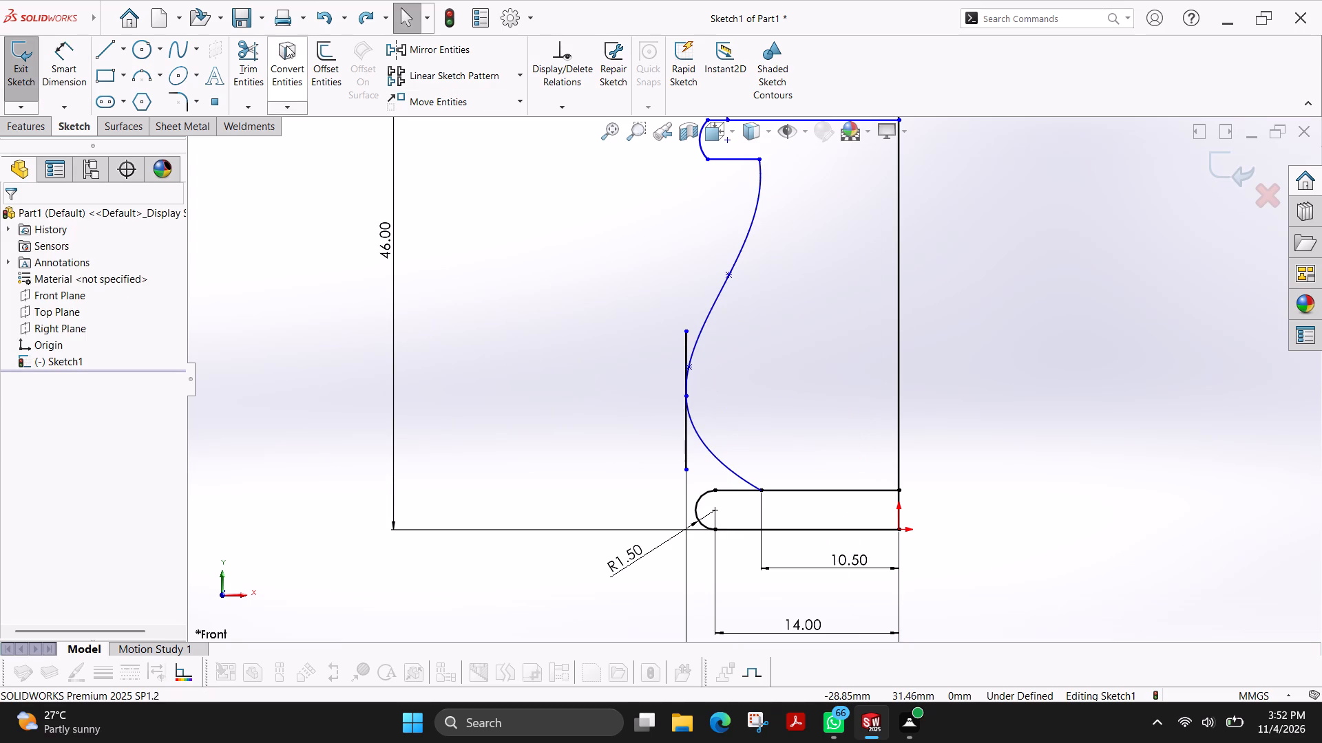
Remove all the profile geometry from the sketch with Power trim, including the small leftover segments.
left_click(262, 69)
scroll(653, 292, "up", 6)
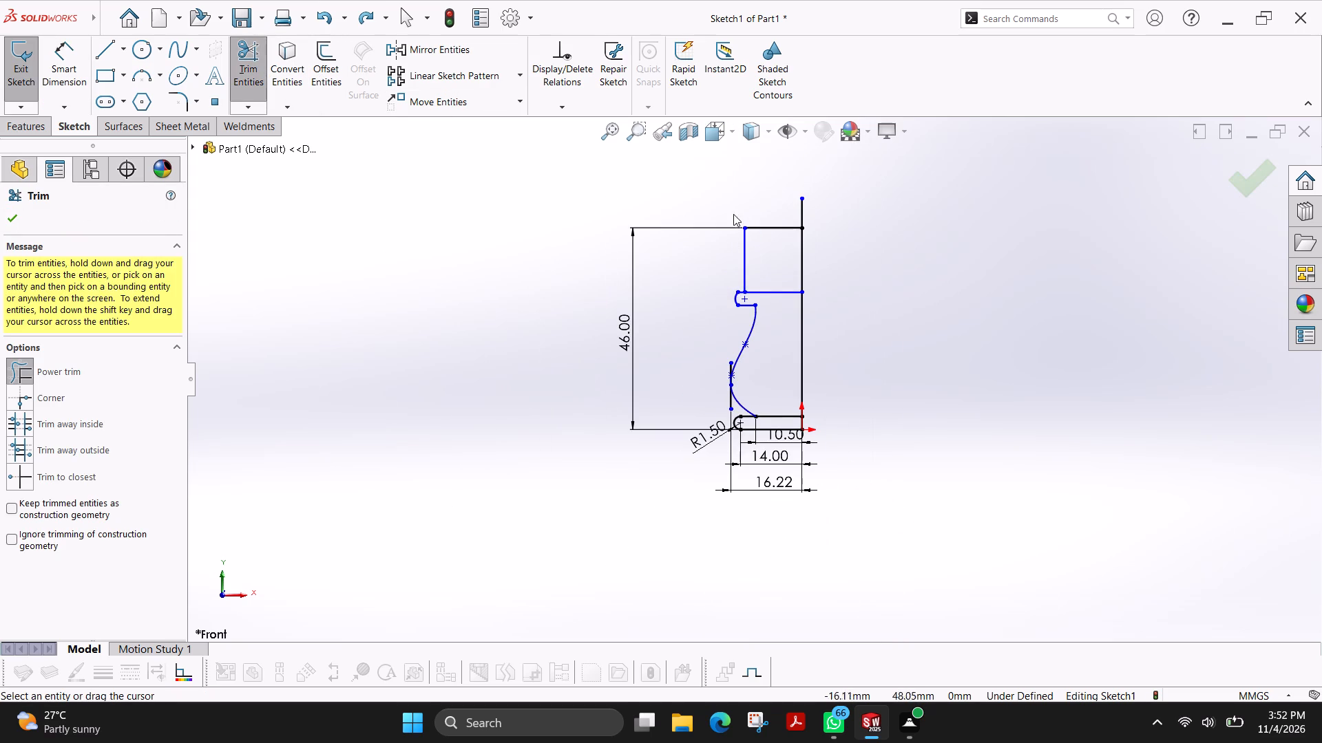
left_click_drag(744, 212, 826, 367)
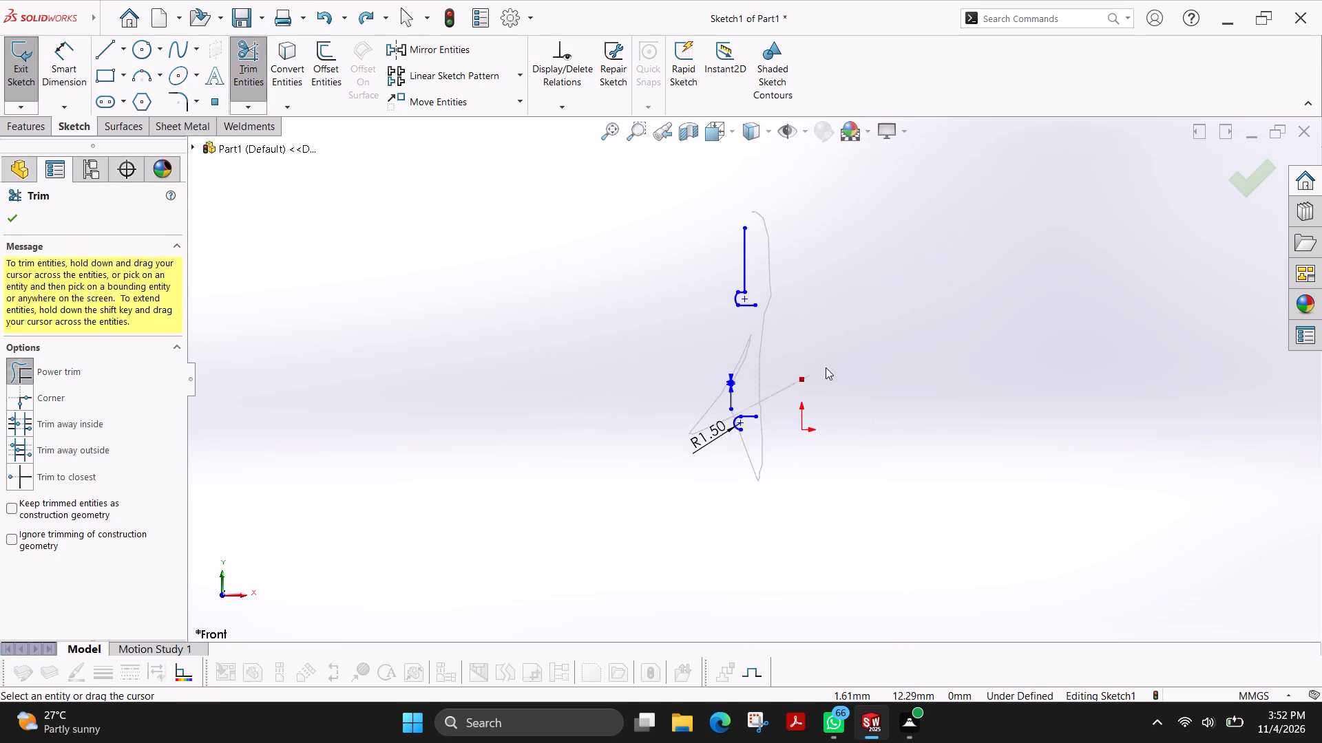
left_click_drag(826, 367, 737, 301)
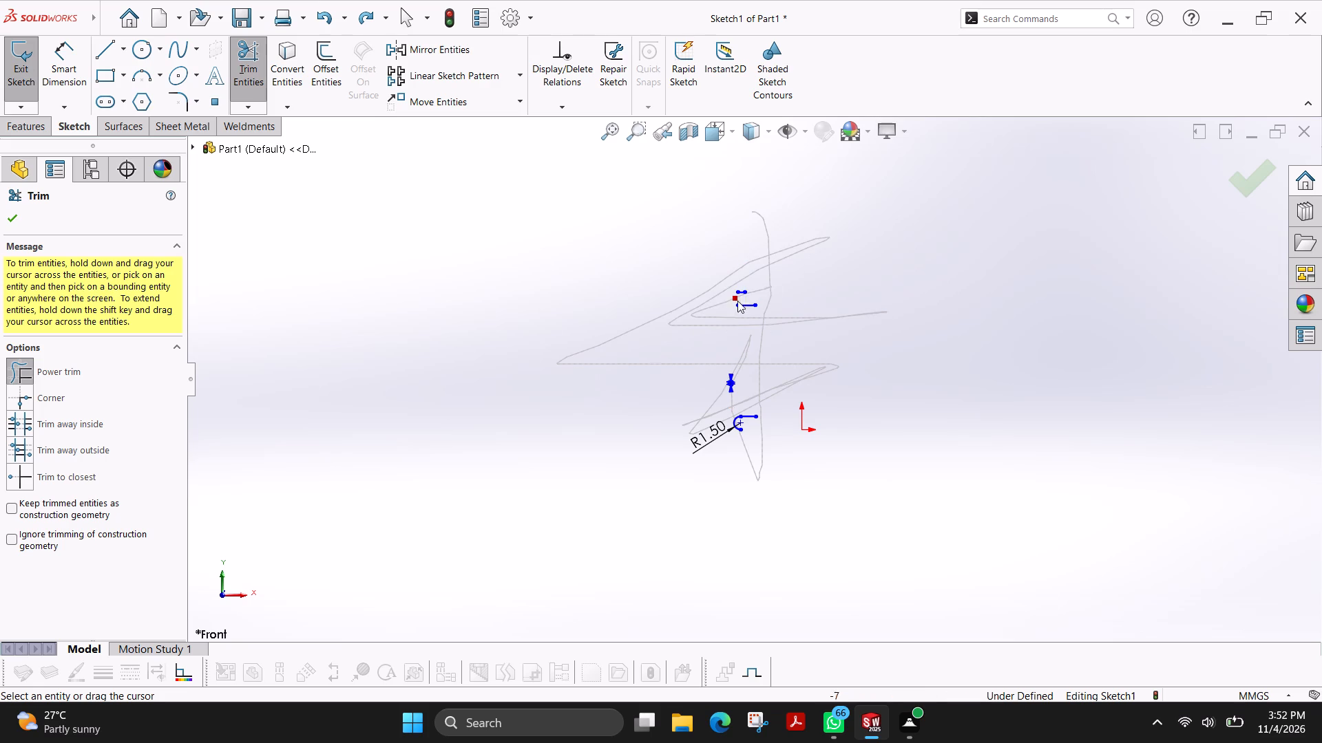
left_click_drag(737, 301, 715, 390)
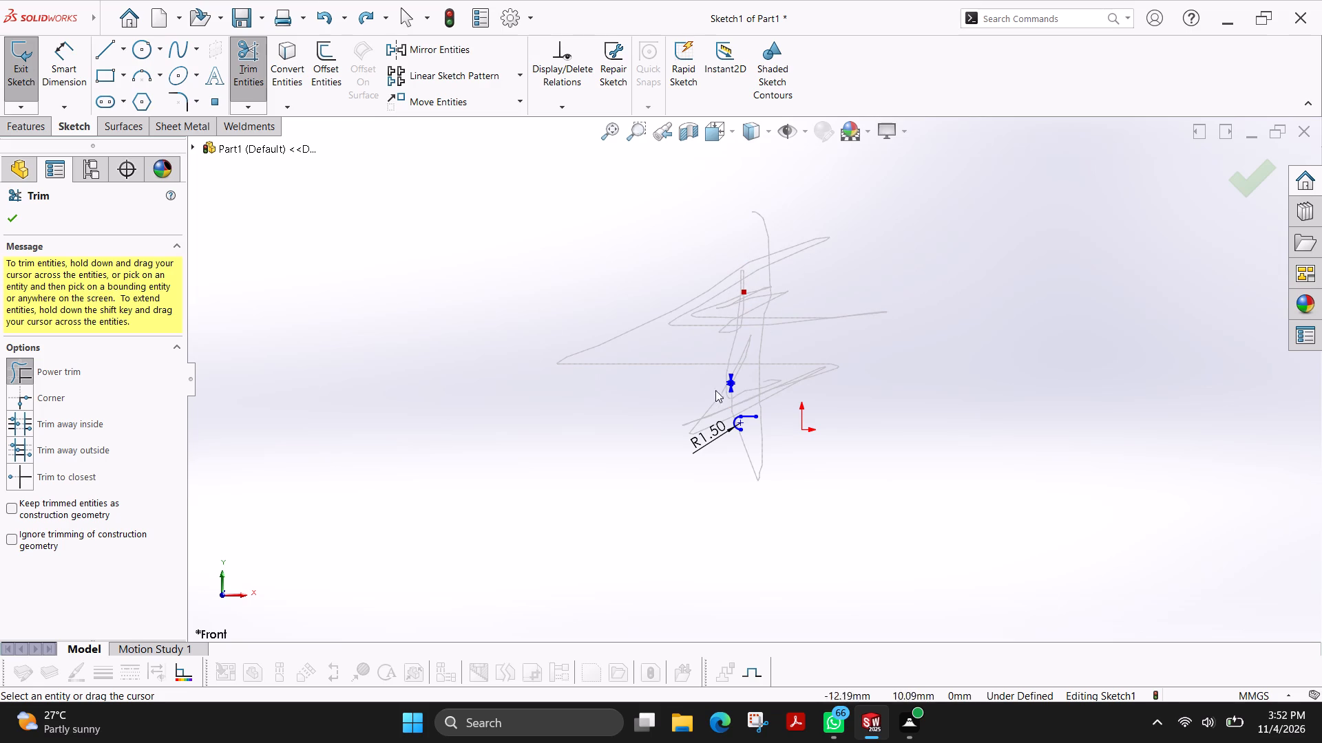
left_click_drag(715, 390, 768, 406)
scroll(675, 371, "down", 4)
scroll(978, 370, "down", 6)
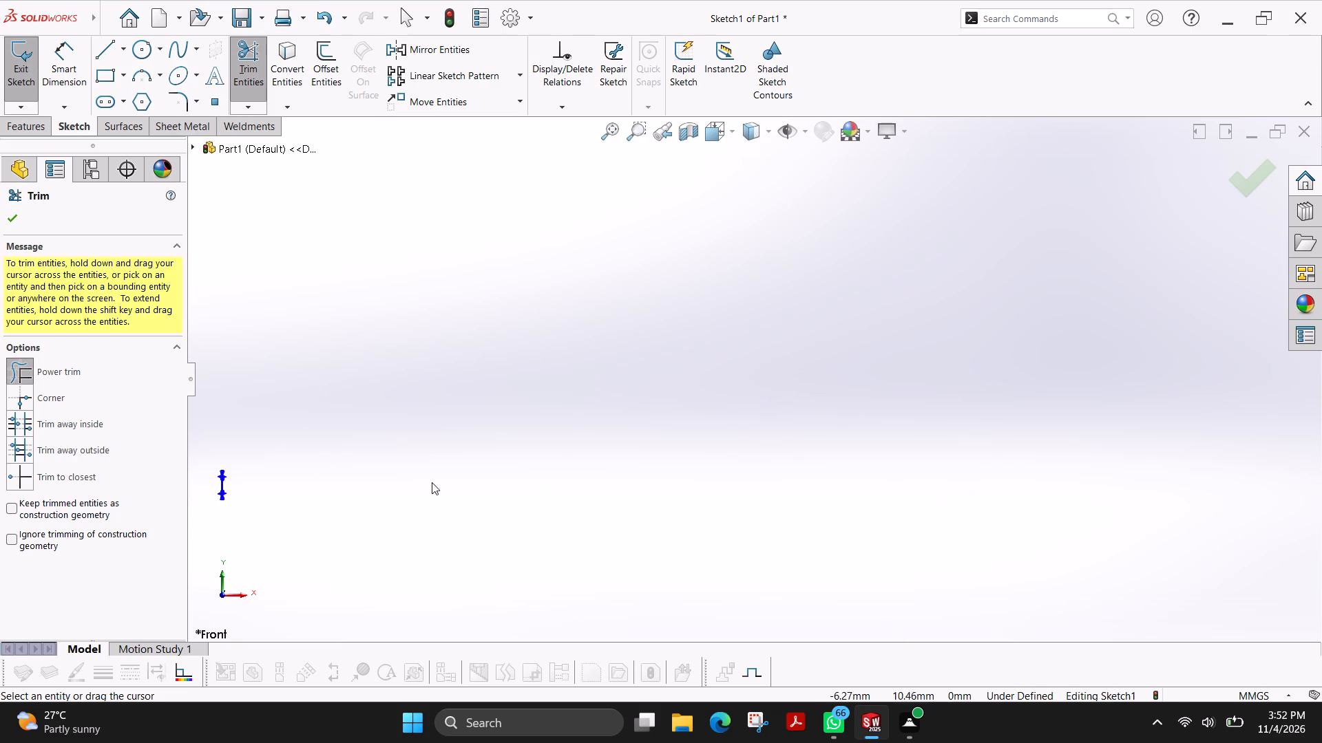
left_click_drag(311, 458, 285, 511)
scroll(291, 505, "down", 4)
scroll(240, 413, "down", 4)
left_click_drag(432, 389, 270, 418)
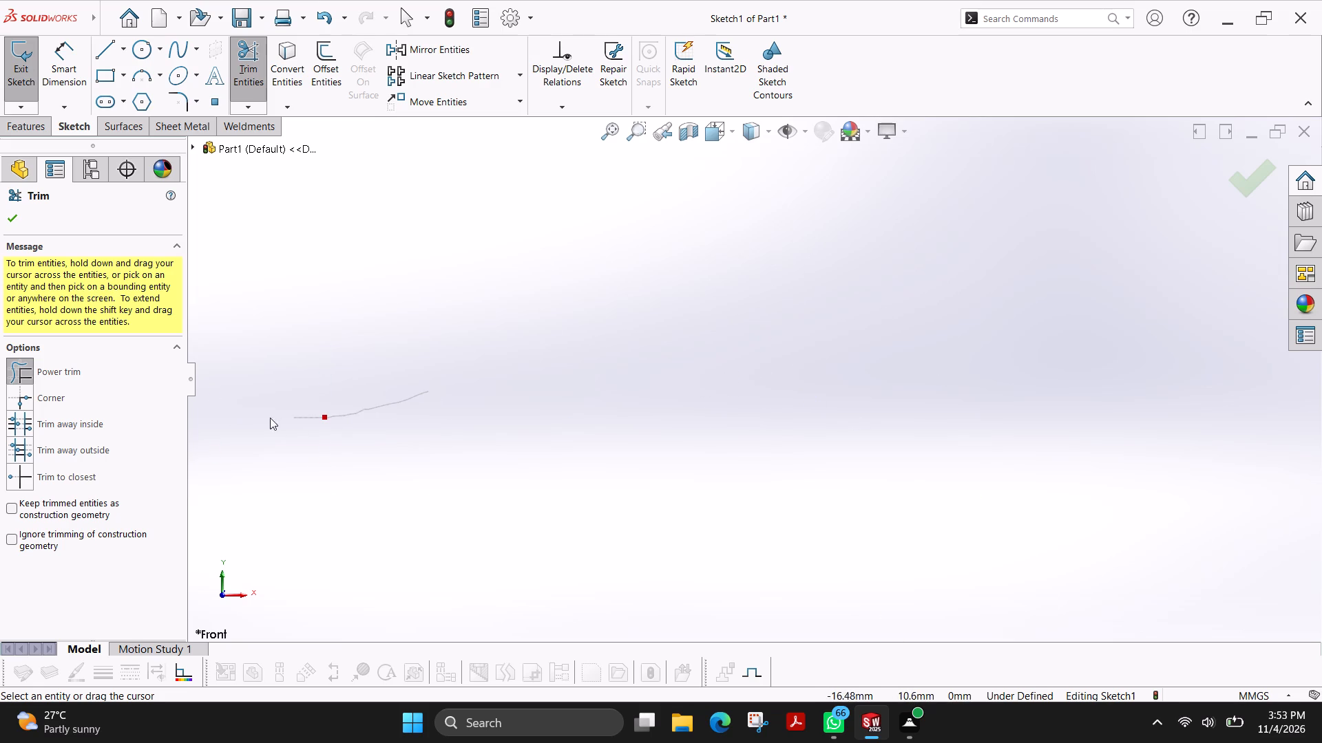
left_click_drag(270, 418, 361, 316)
scroll(453, 384, "up", 18)
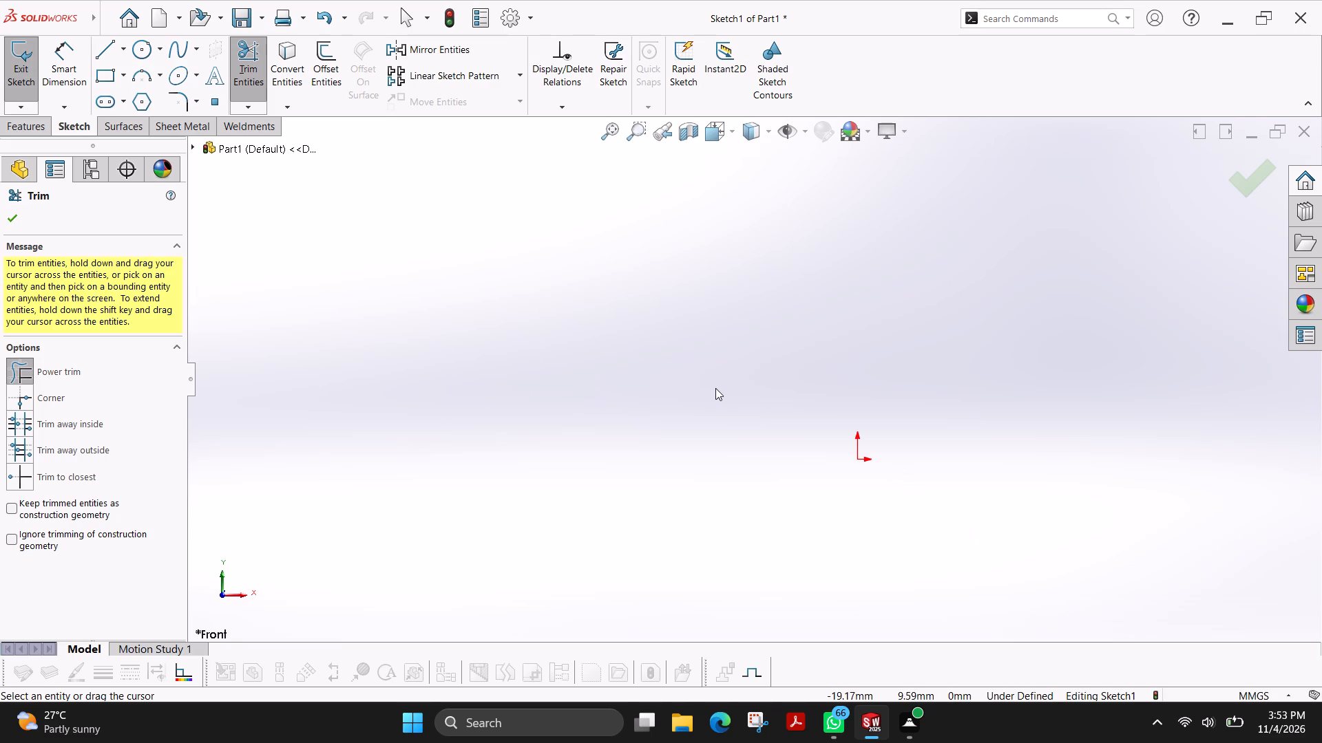
scroll(715, 388, "down", 2)
scroll(711, 383, "up", 4)
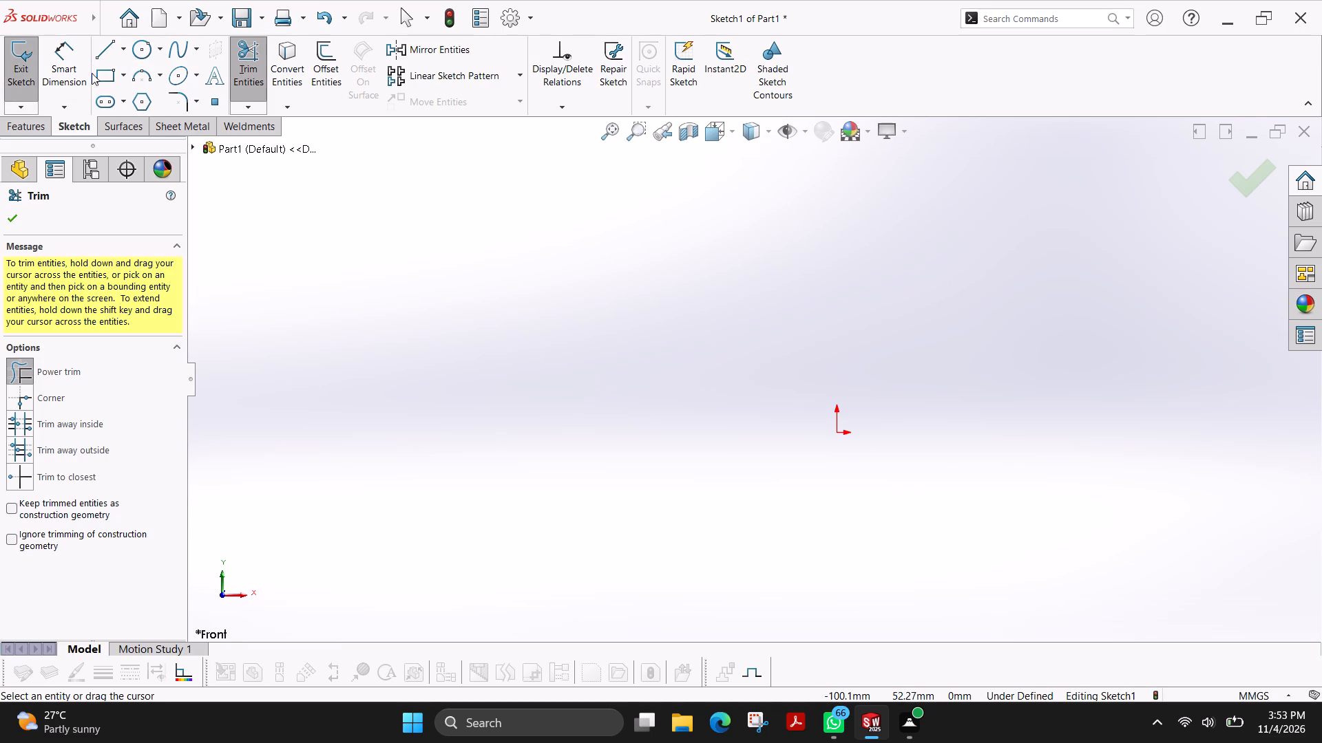
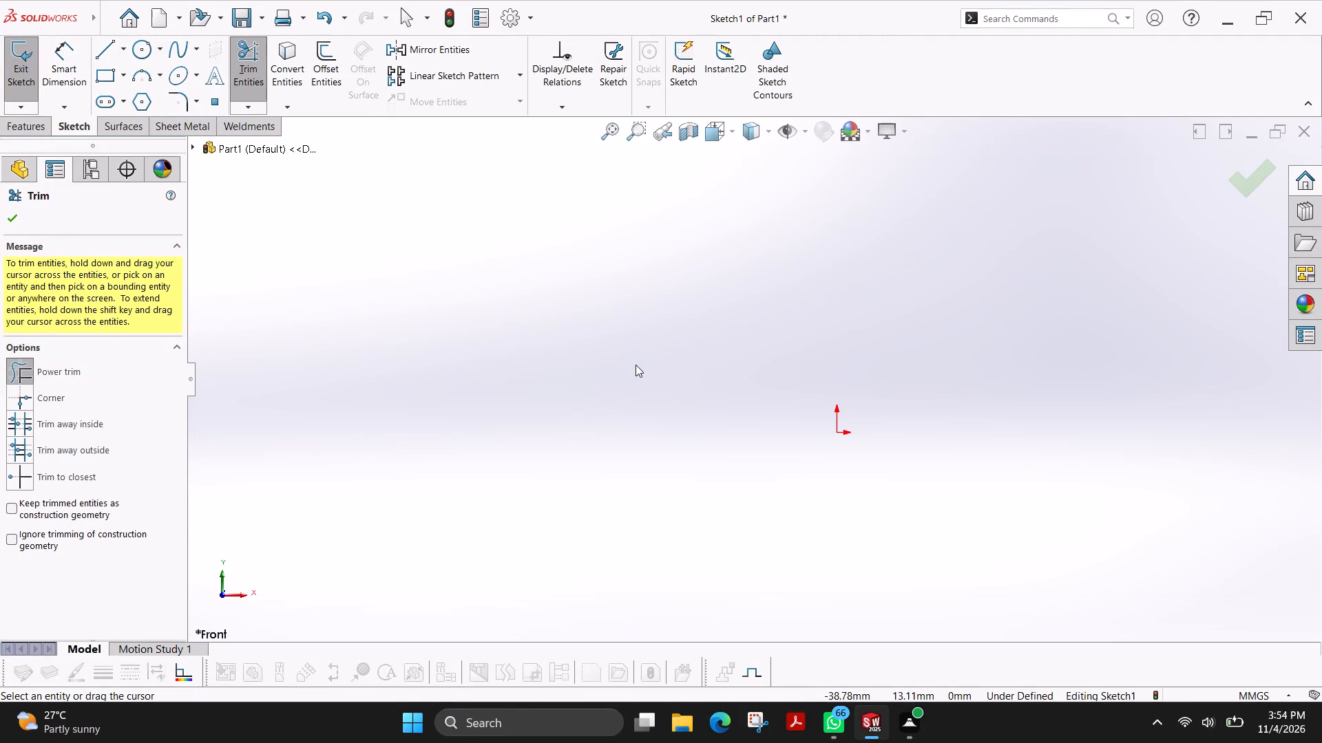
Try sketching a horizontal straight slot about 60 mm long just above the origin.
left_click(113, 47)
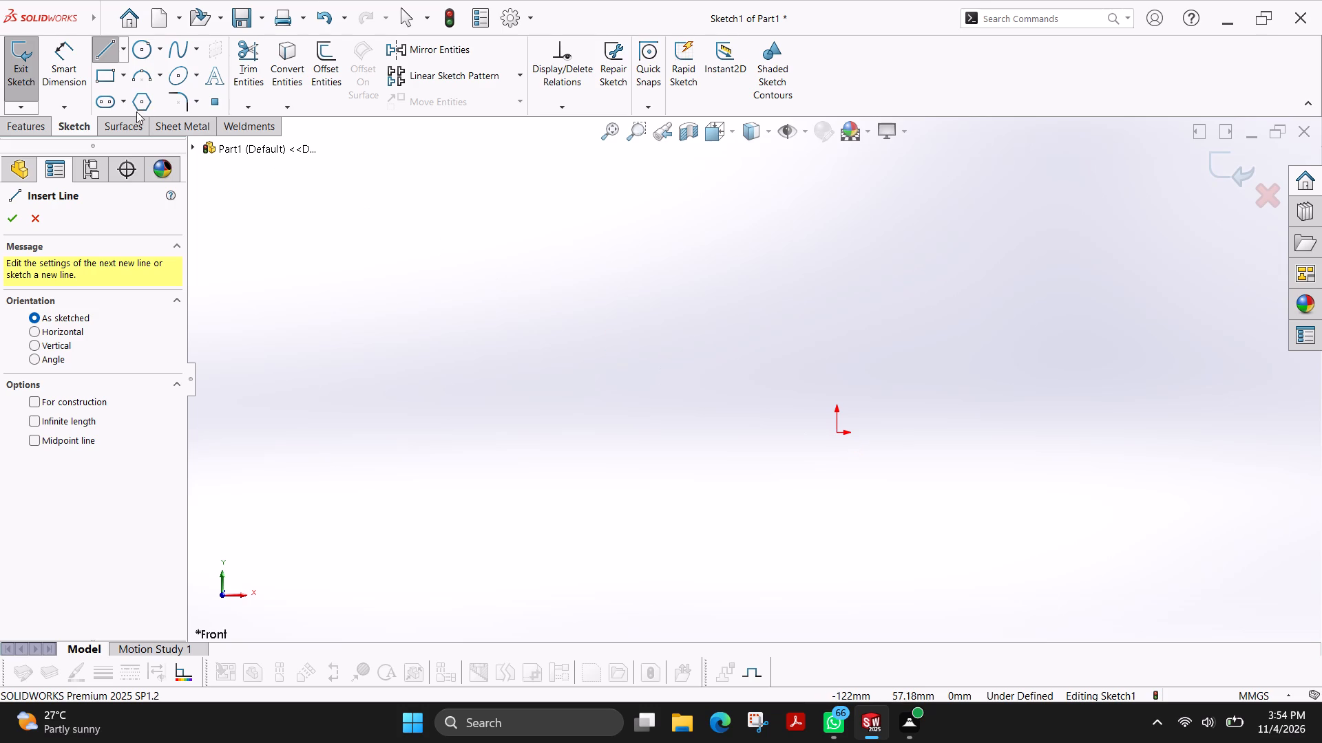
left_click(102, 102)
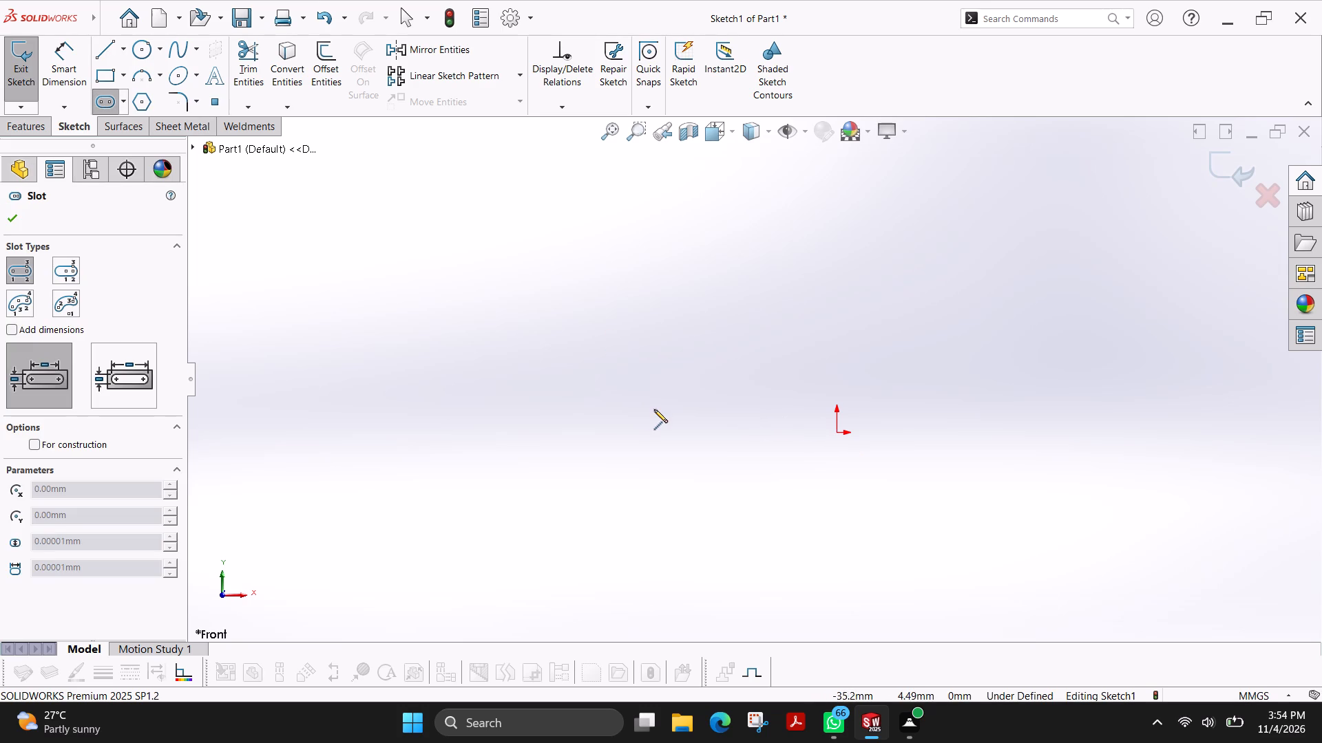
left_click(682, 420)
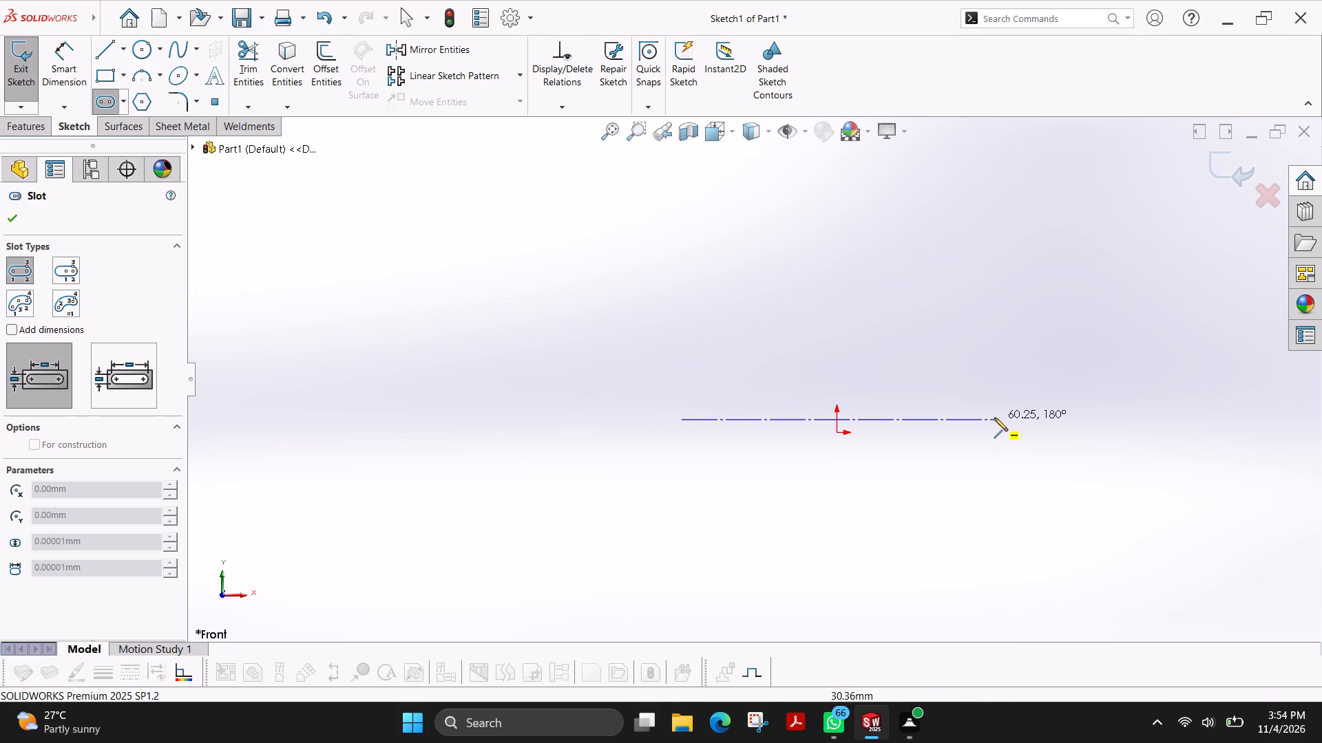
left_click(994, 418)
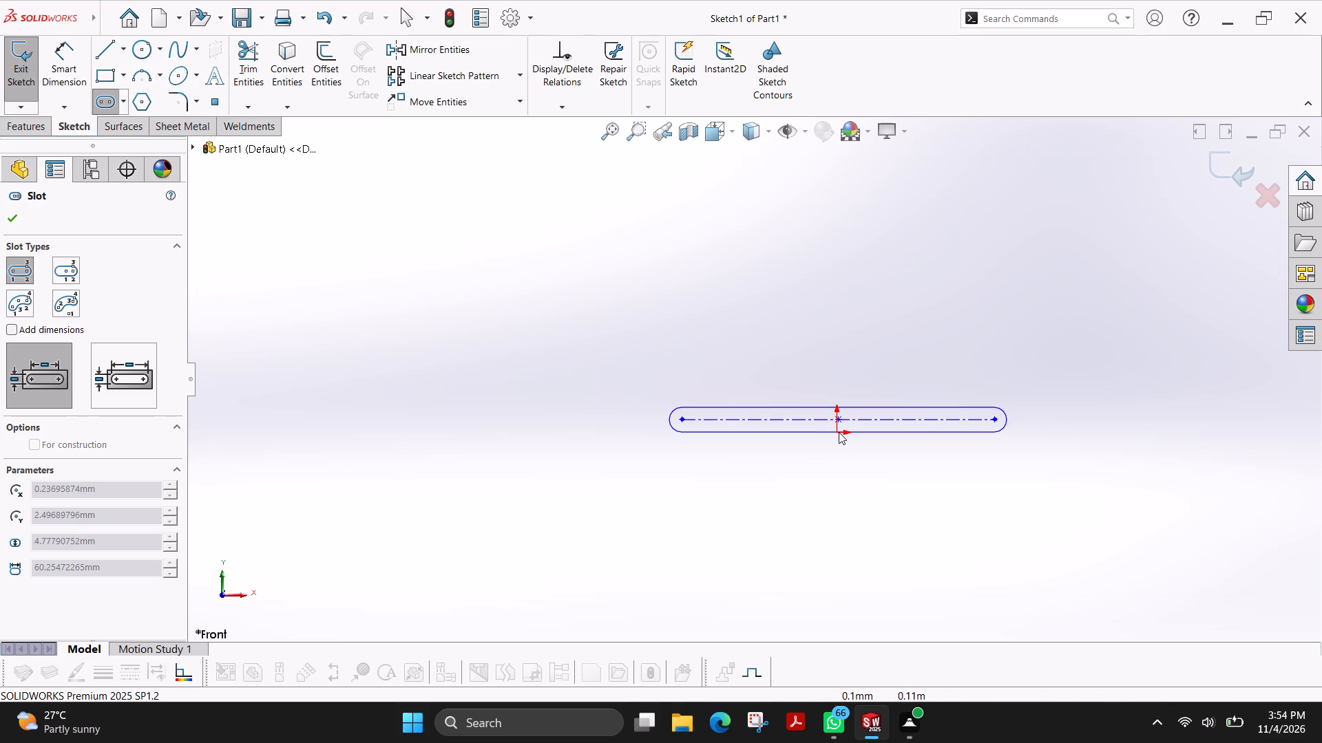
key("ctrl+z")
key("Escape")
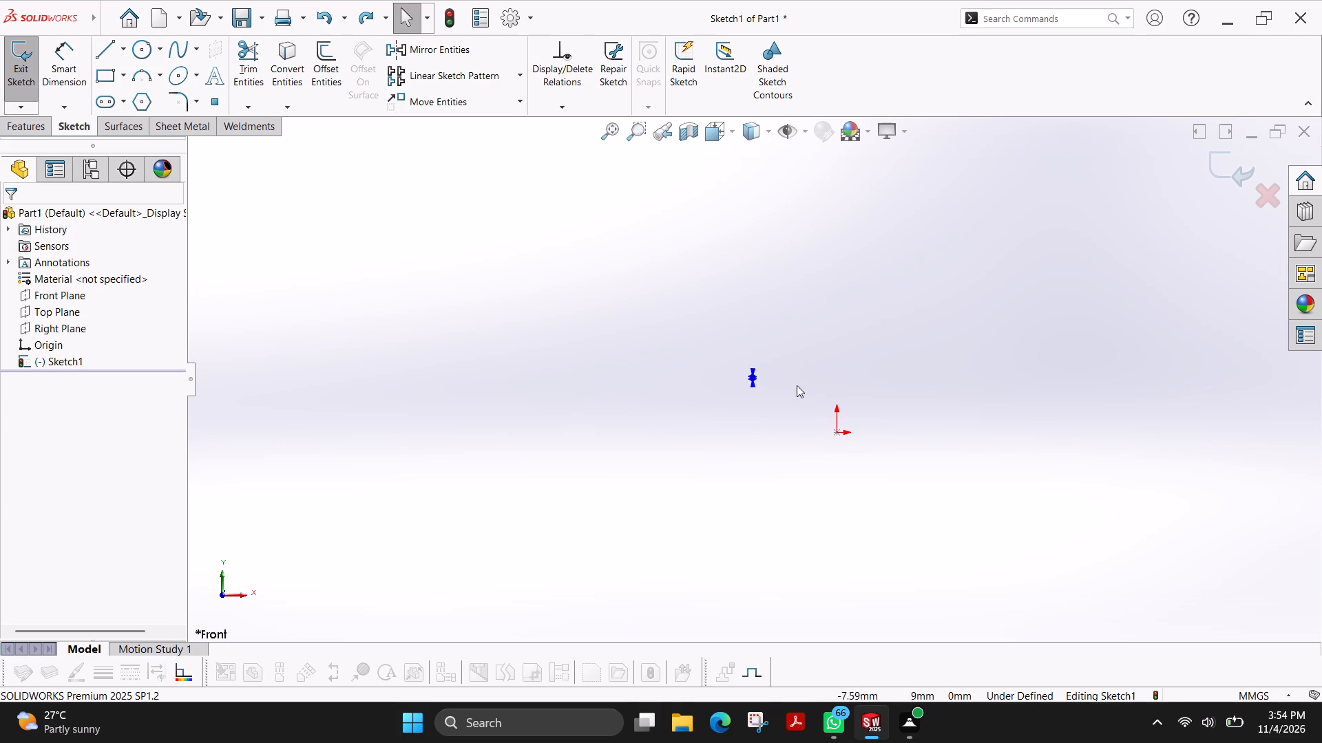
Delete the two short vertical lines and the small spline remaining in the sketch.
scroll(787, 380, "down", 13)
left_click_drag(656, 378, 512, 389)
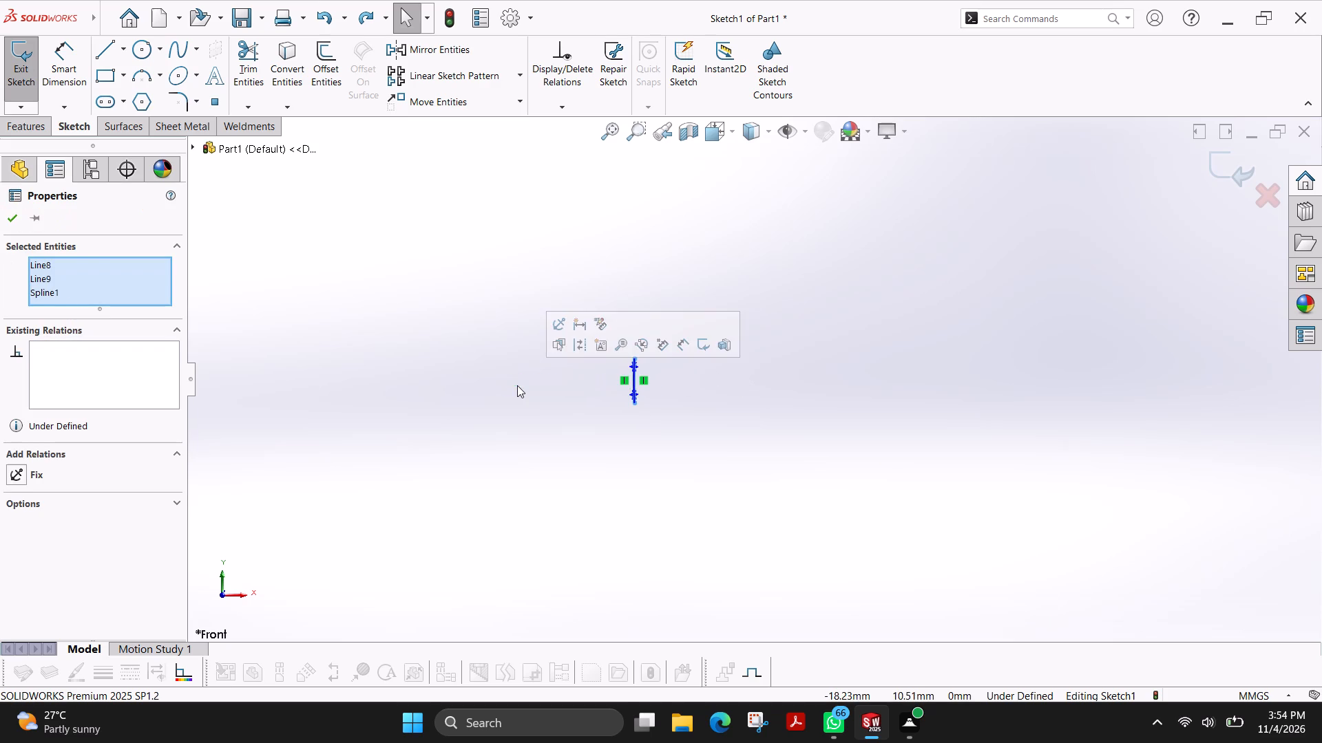
key("Delete")
Sketch a horizontal line about 16.5 mm long from the origin in the negative X direction.
scroll(526, 381, "up", 10)
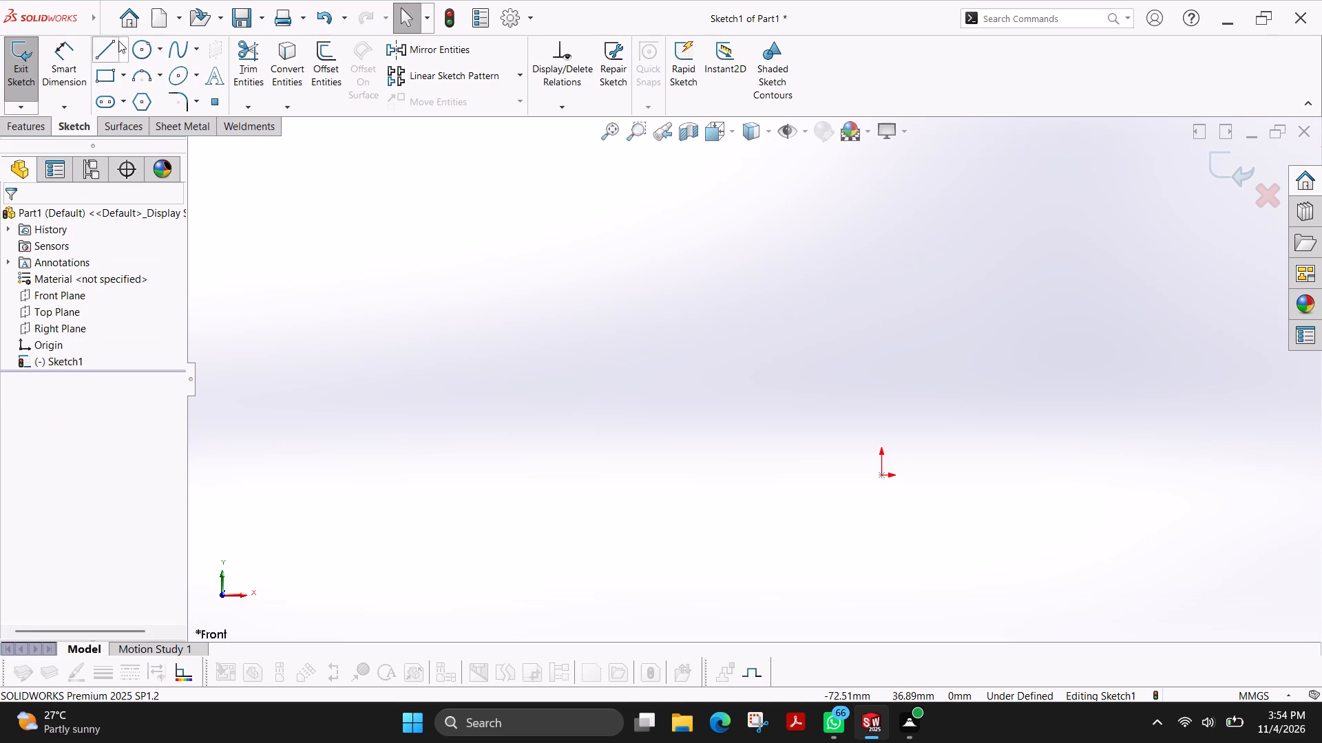
left_click(114, 53)
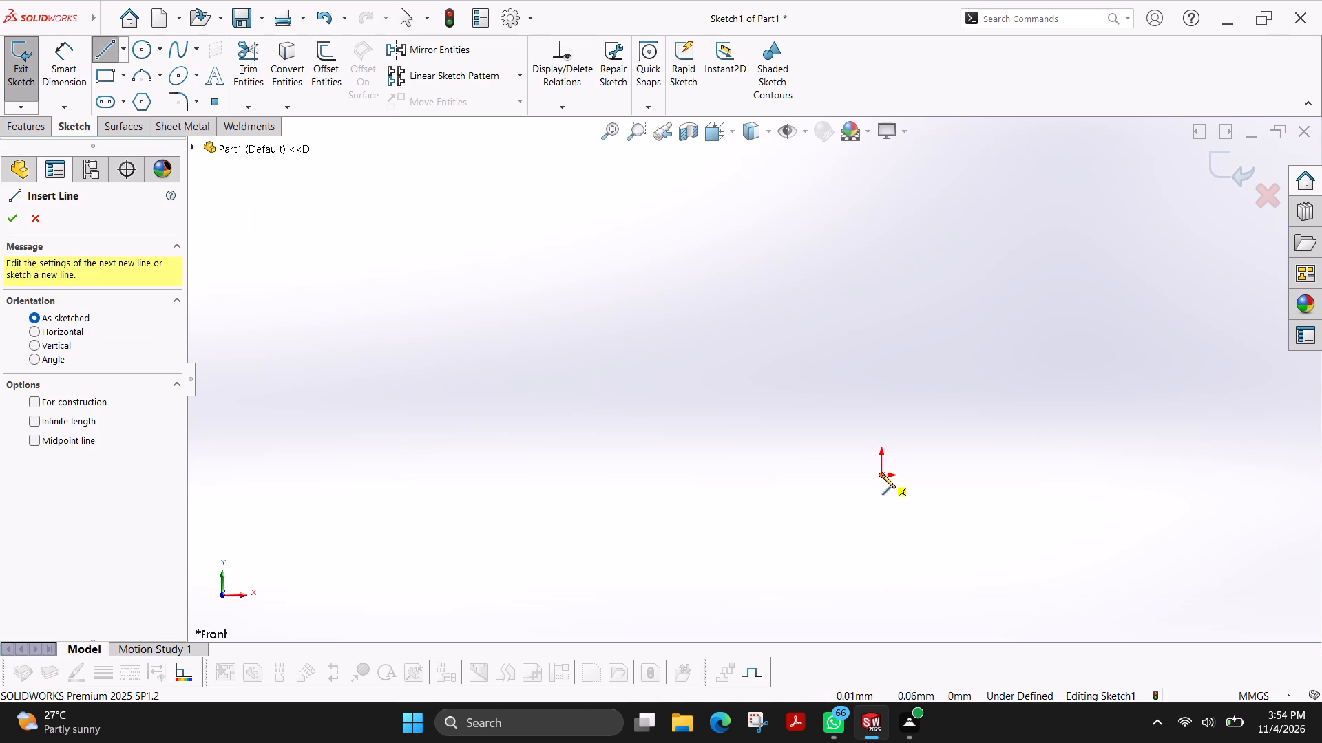
left_click(882, 475)
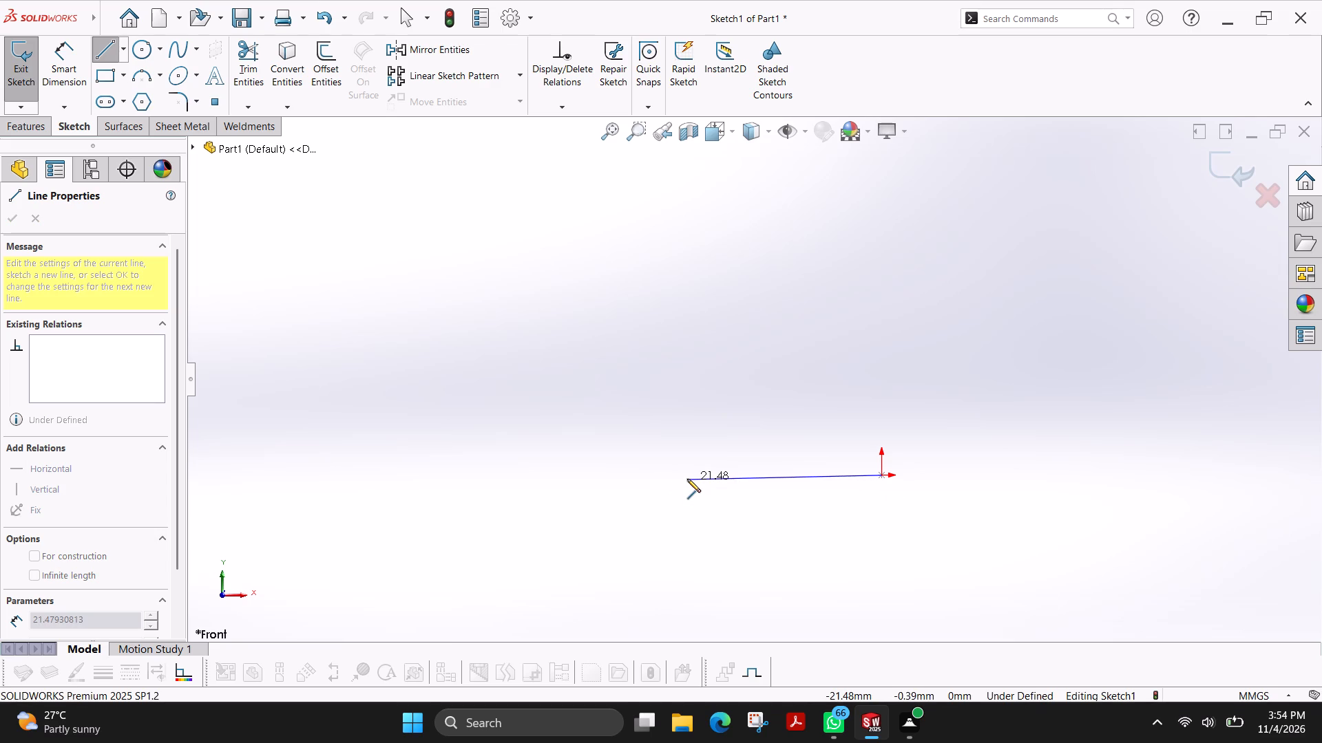
left_click(733, 477)
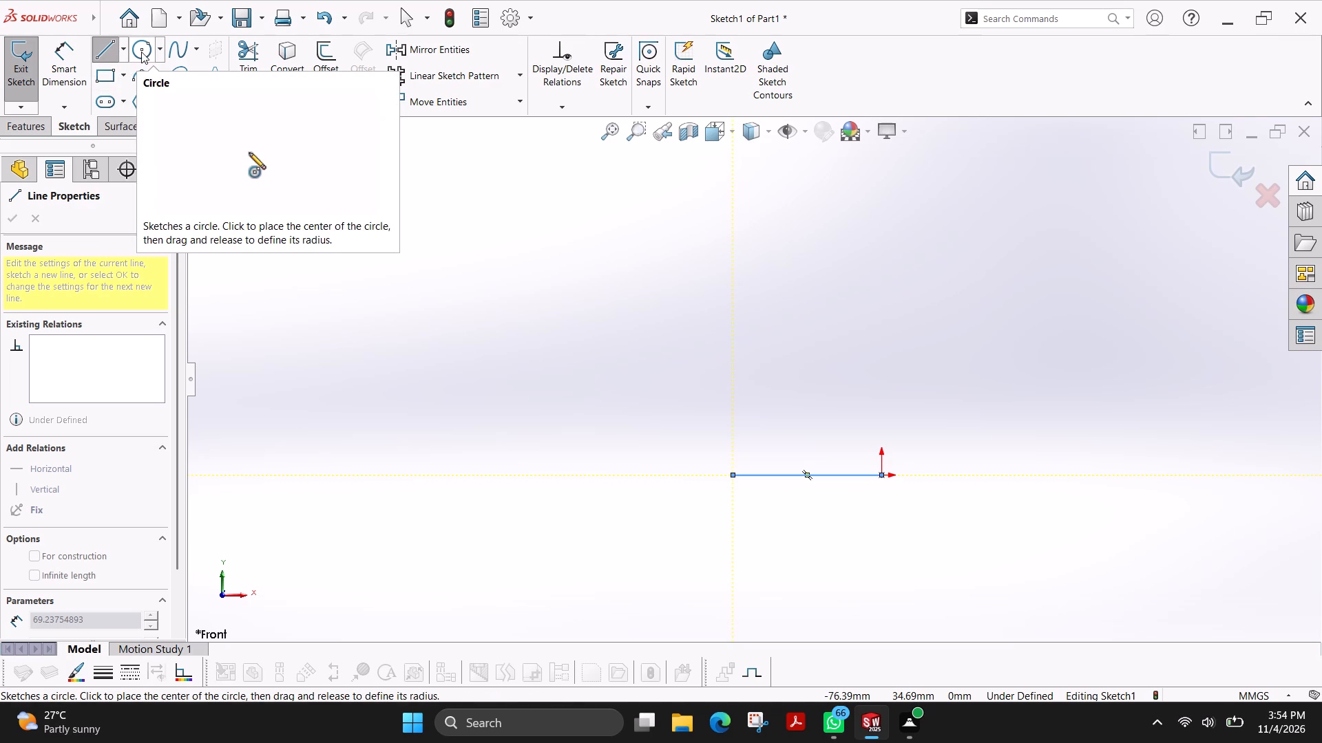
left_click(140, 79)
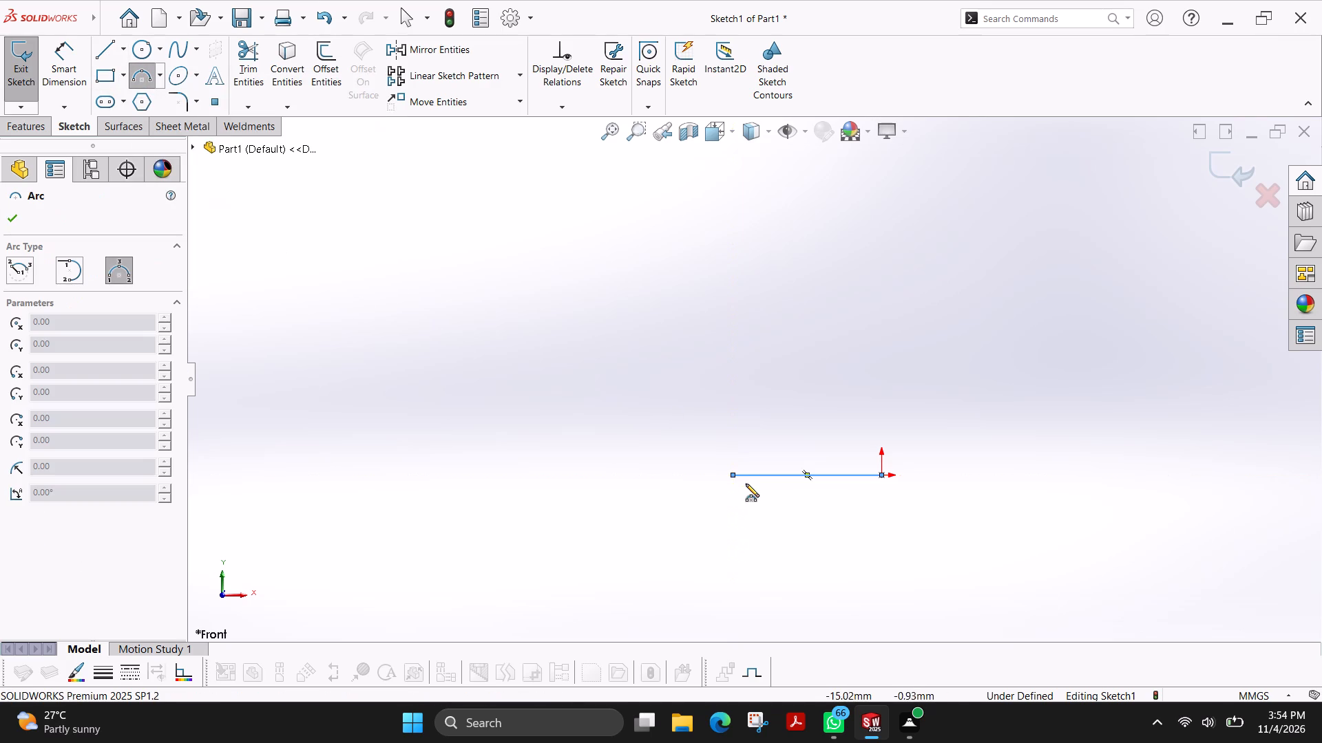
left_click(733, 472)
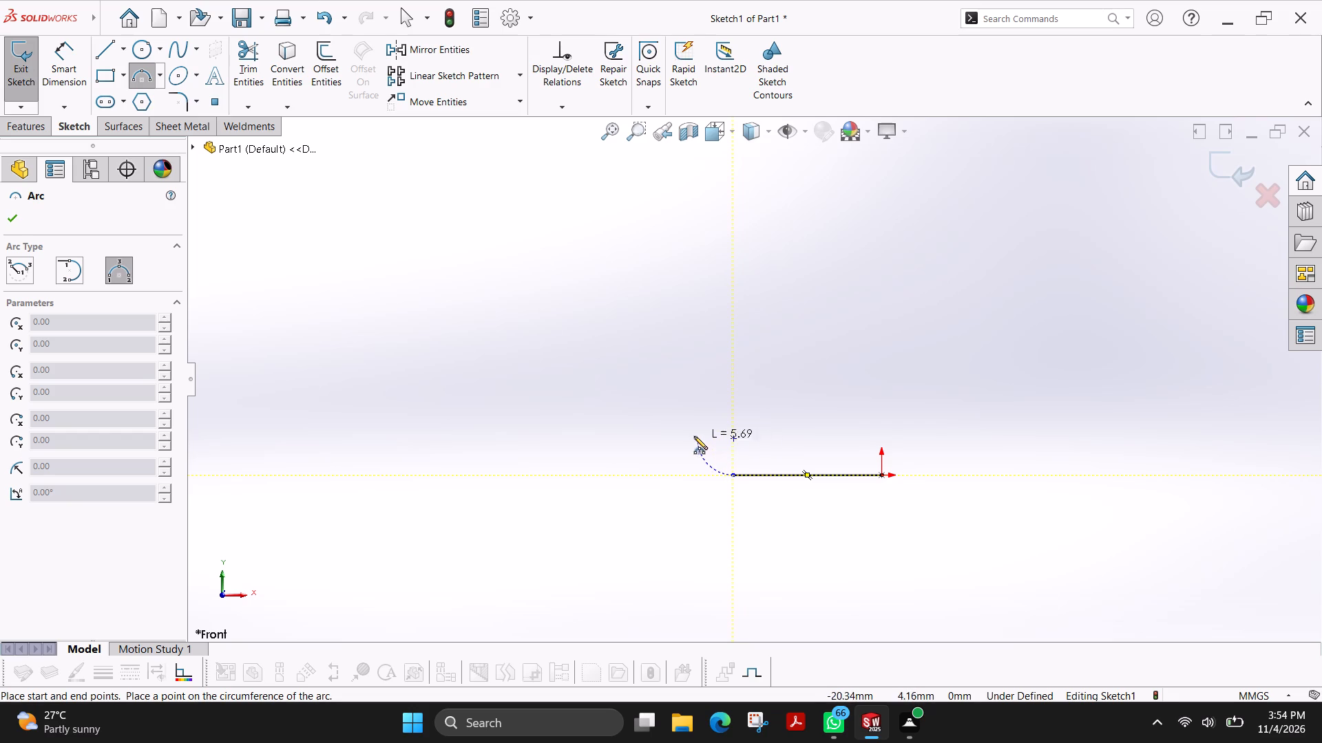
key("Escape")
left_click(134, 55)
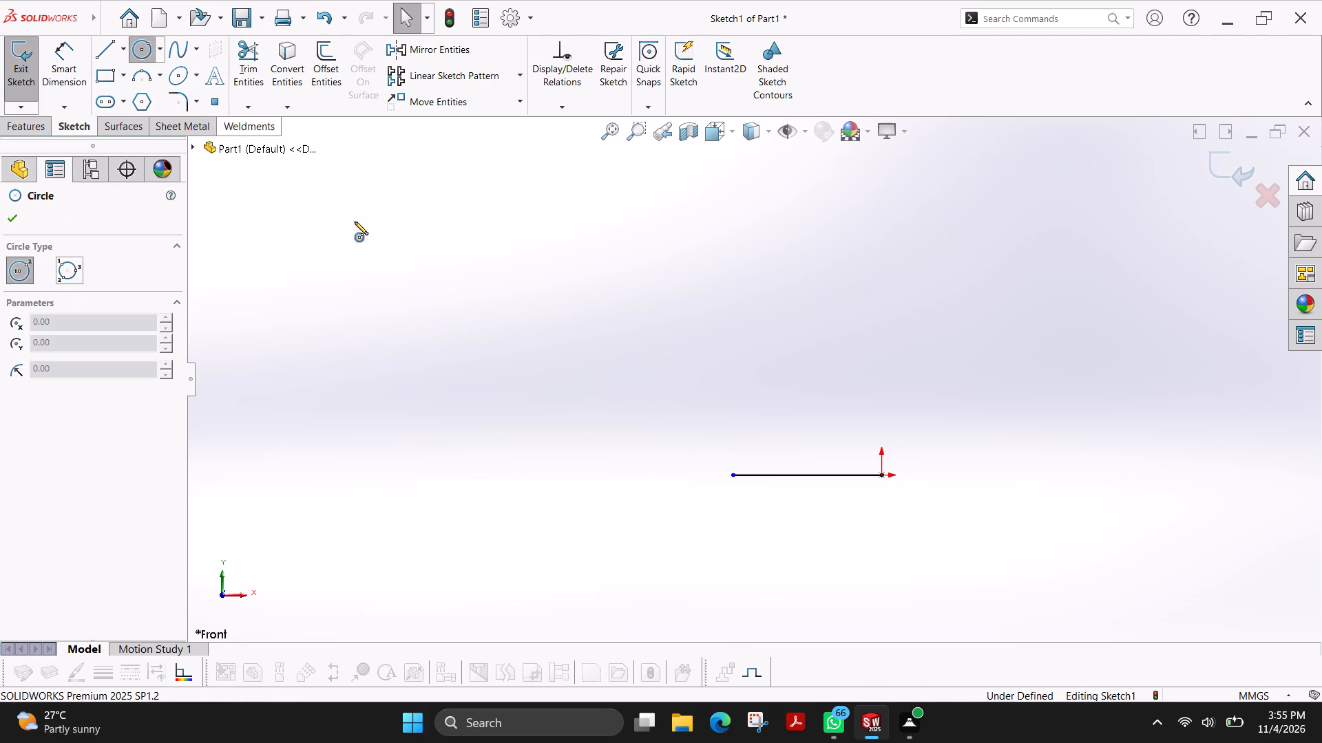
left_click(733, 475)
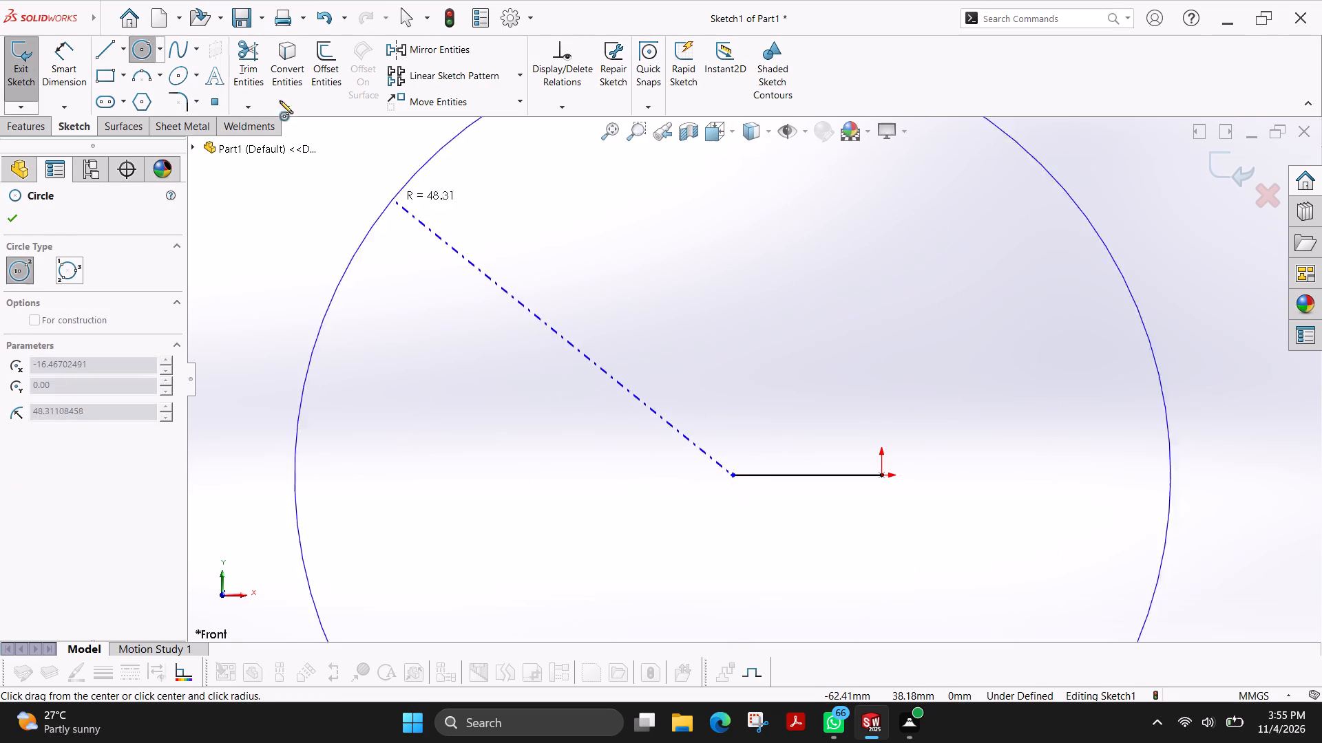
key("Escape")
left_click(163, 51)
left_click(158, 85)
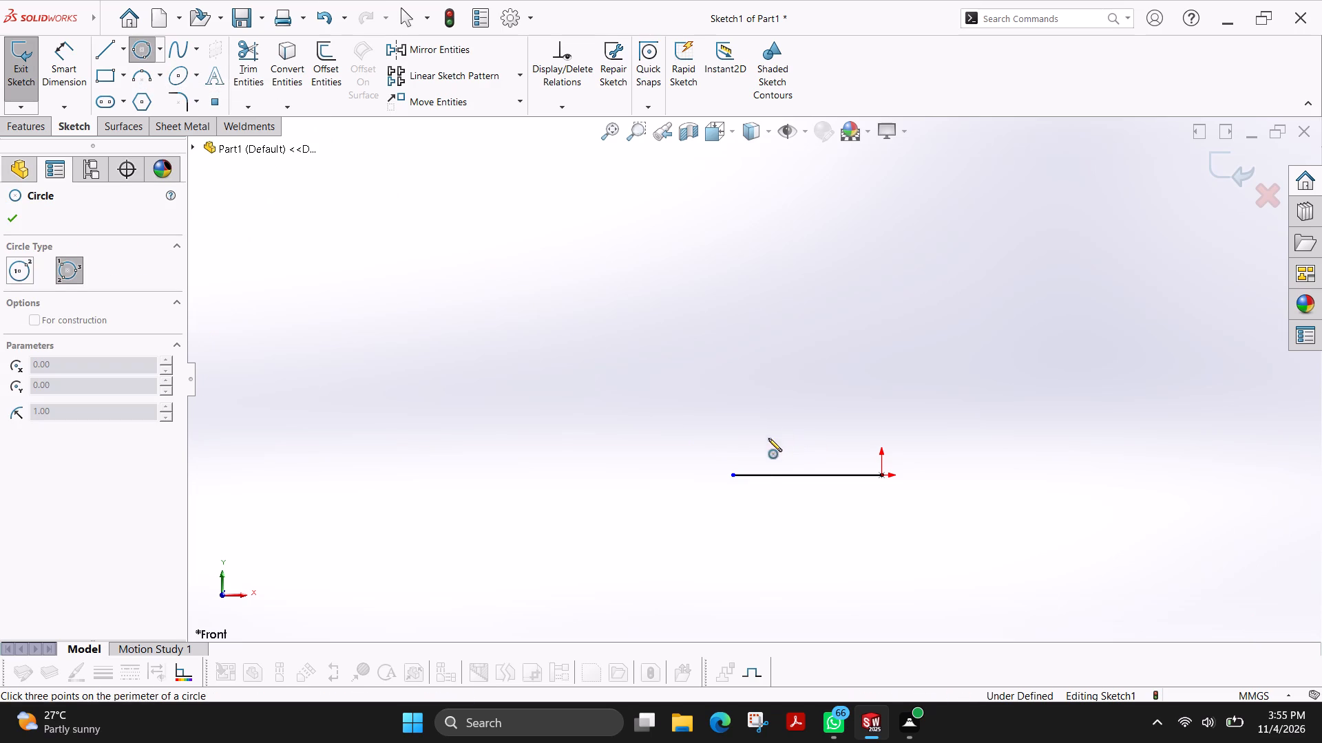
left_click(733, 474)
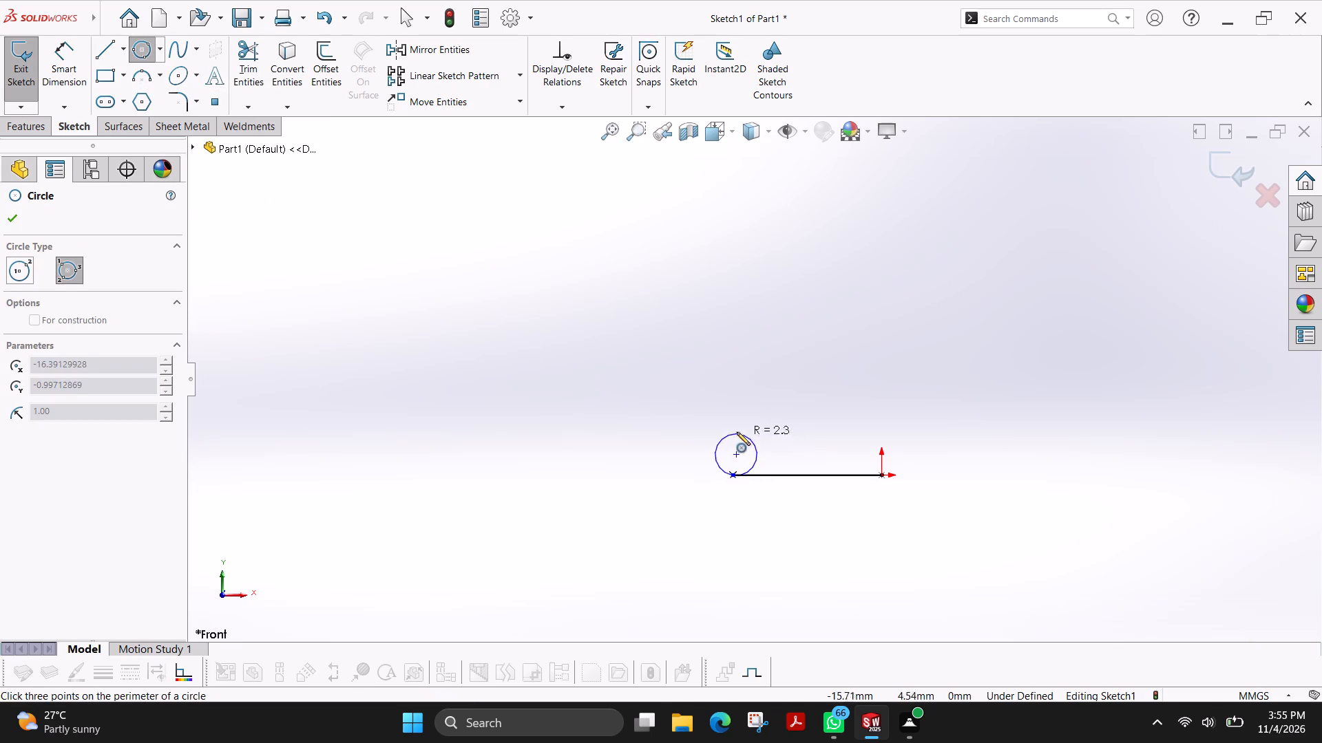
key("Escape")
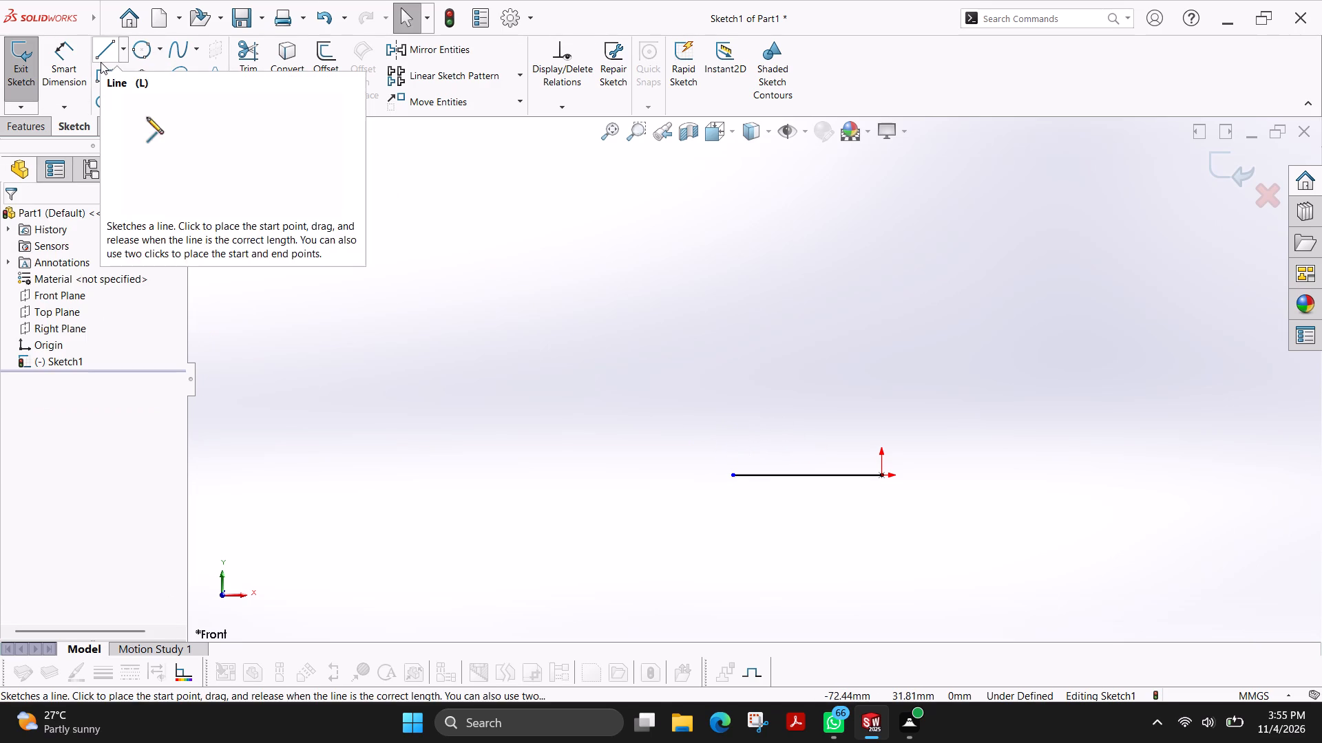
Sketch a vertical line about 6 mm long upward from the free end of the horizontal line.
left_click(101, 62)
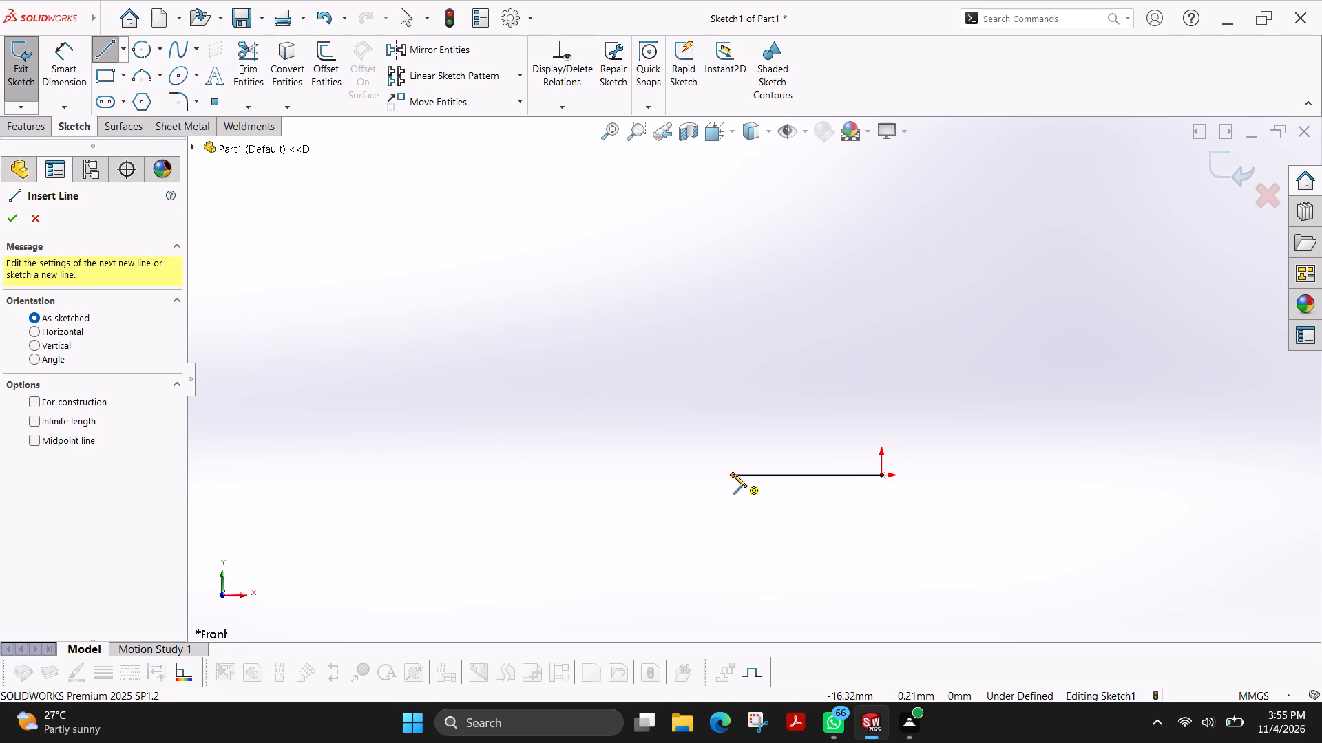
left_click(733, 474)
left_click(735, 420)
key("Escape")
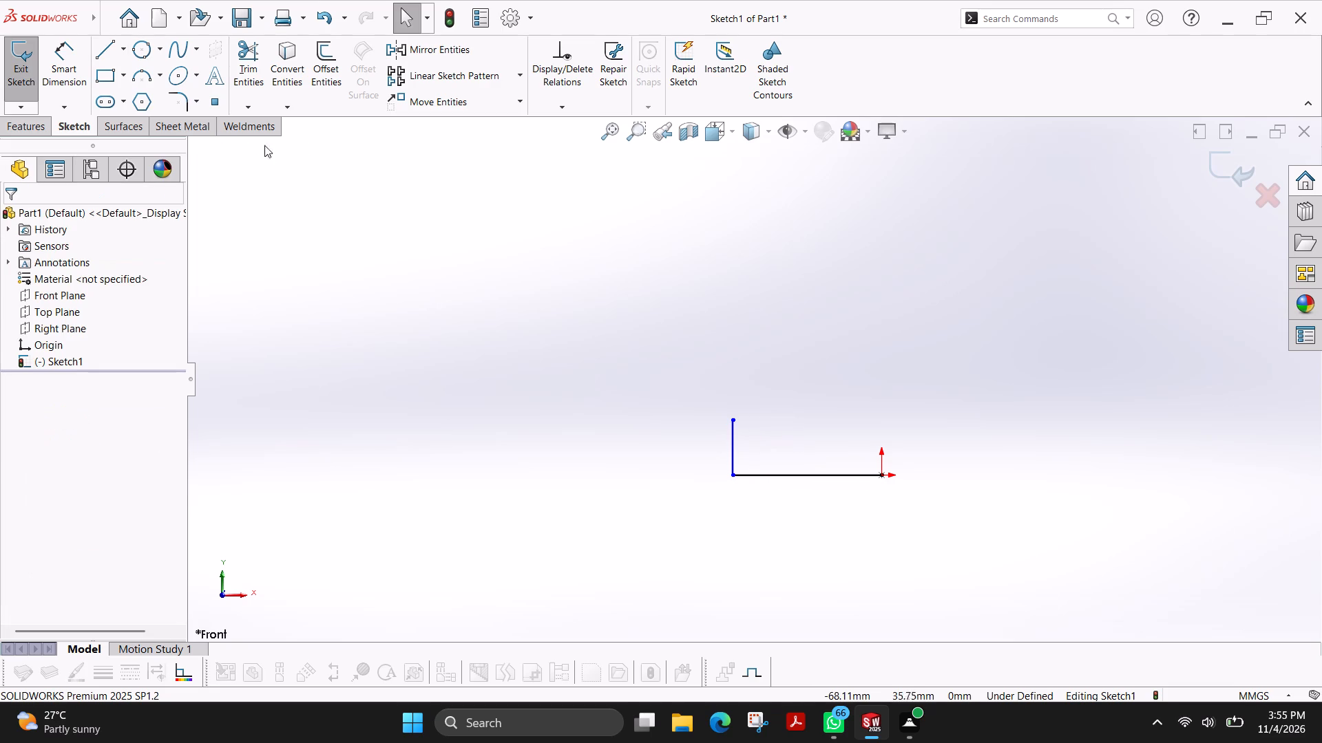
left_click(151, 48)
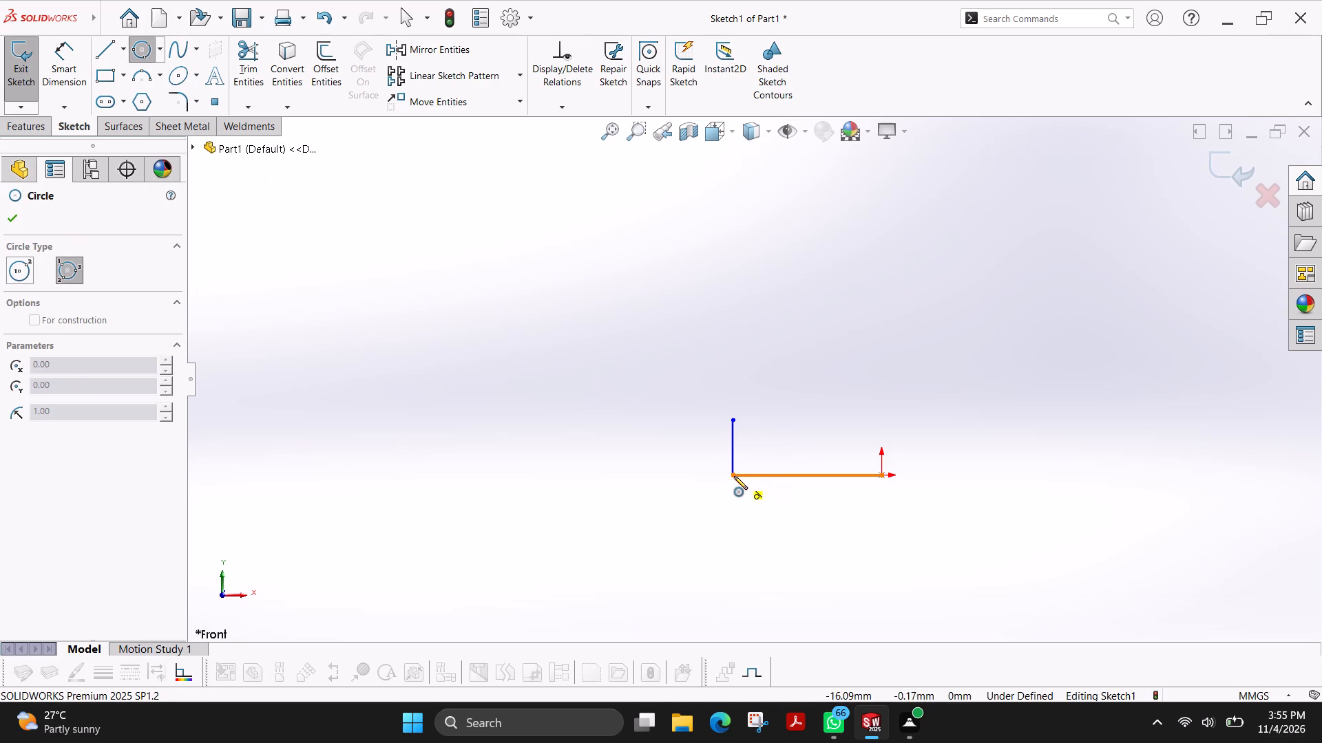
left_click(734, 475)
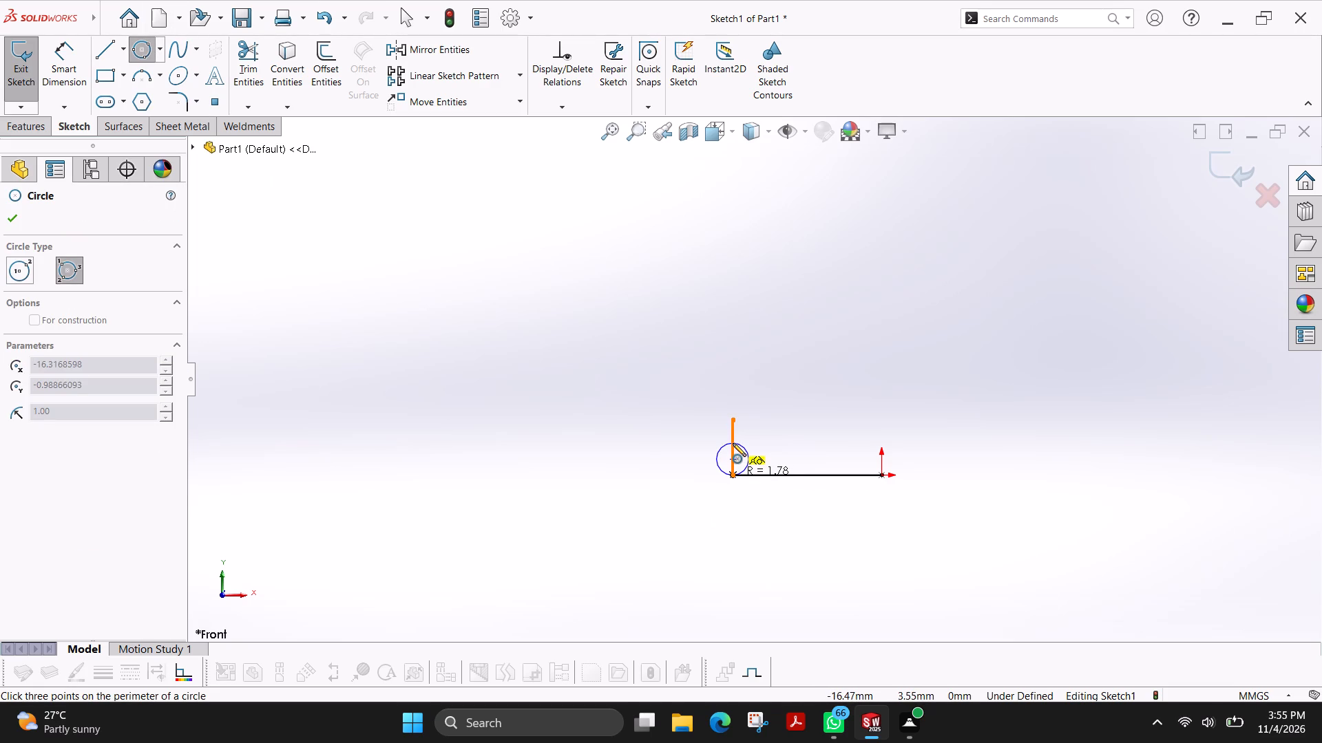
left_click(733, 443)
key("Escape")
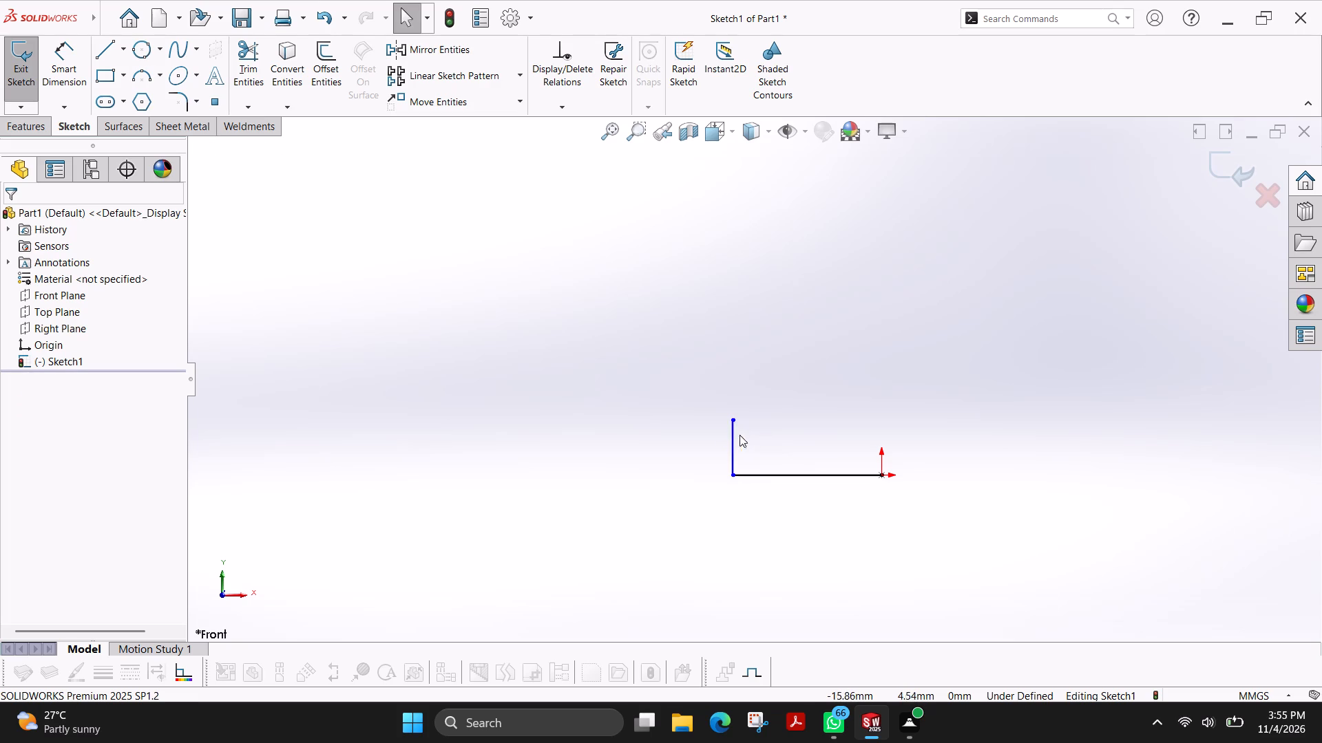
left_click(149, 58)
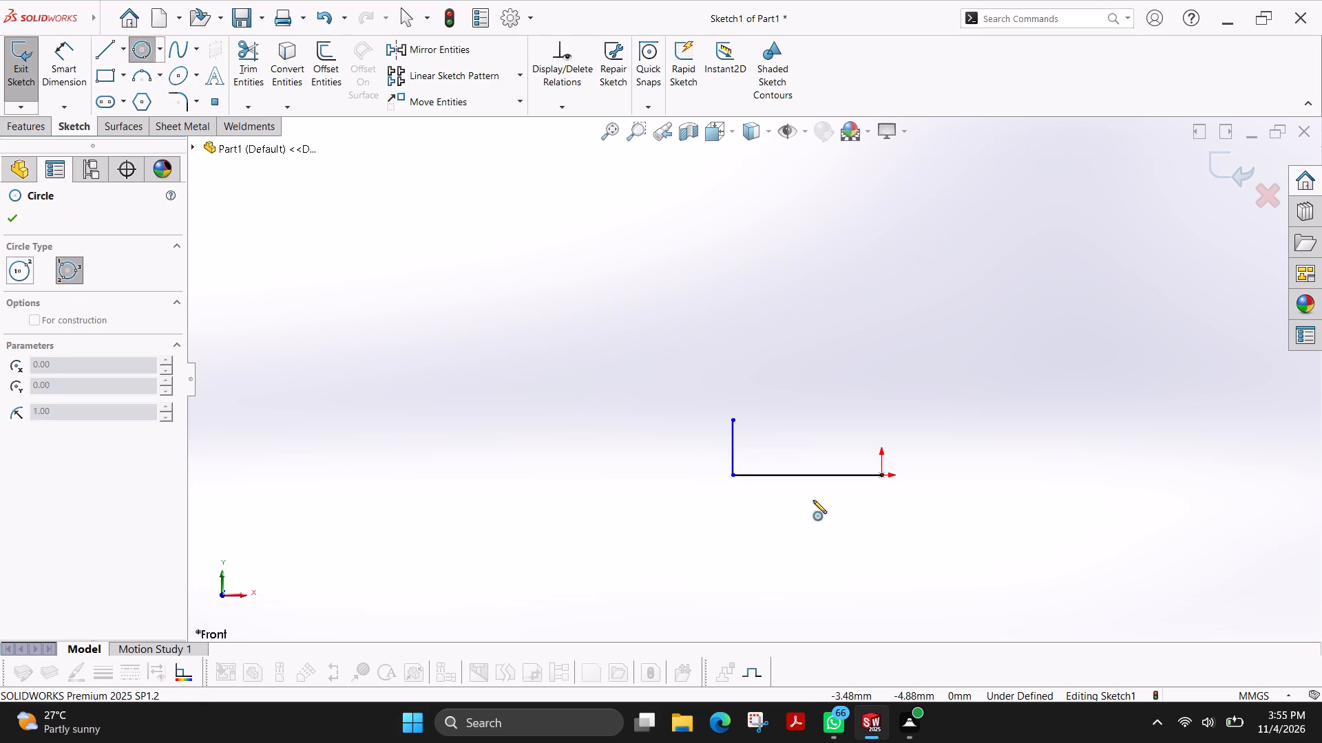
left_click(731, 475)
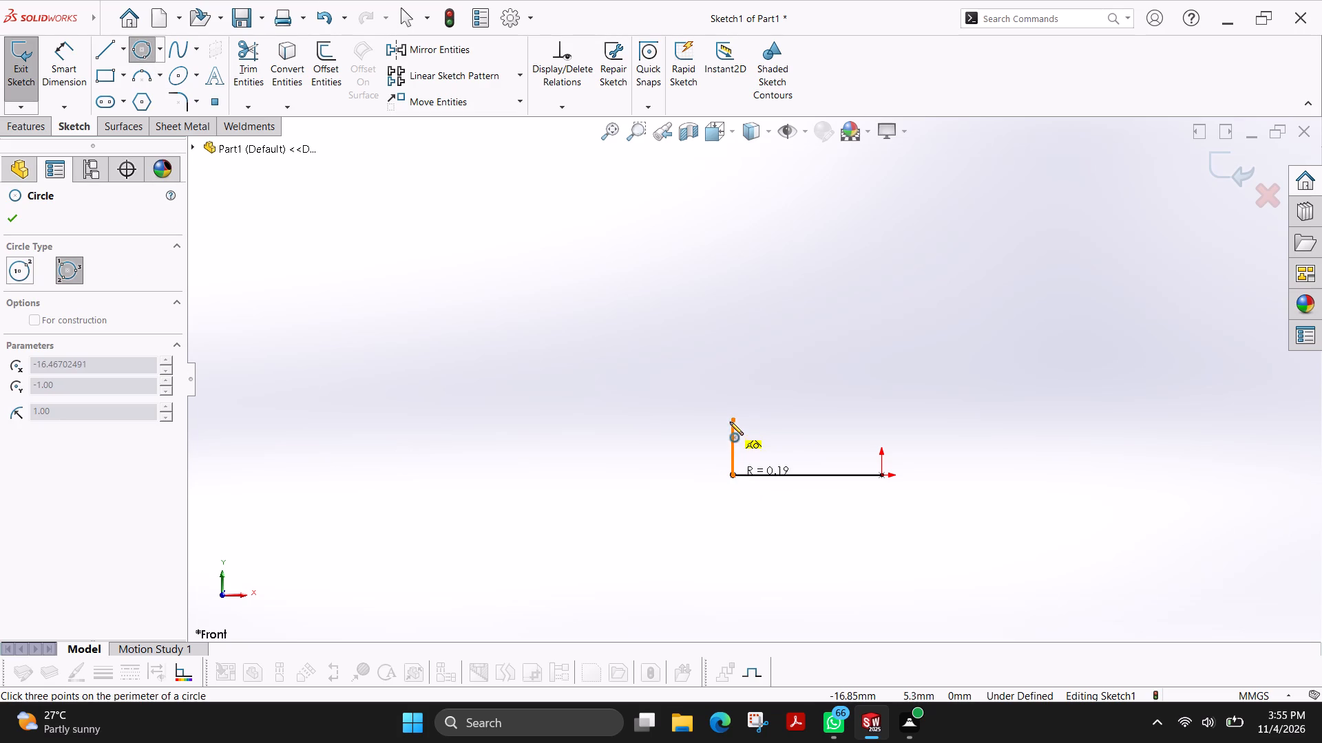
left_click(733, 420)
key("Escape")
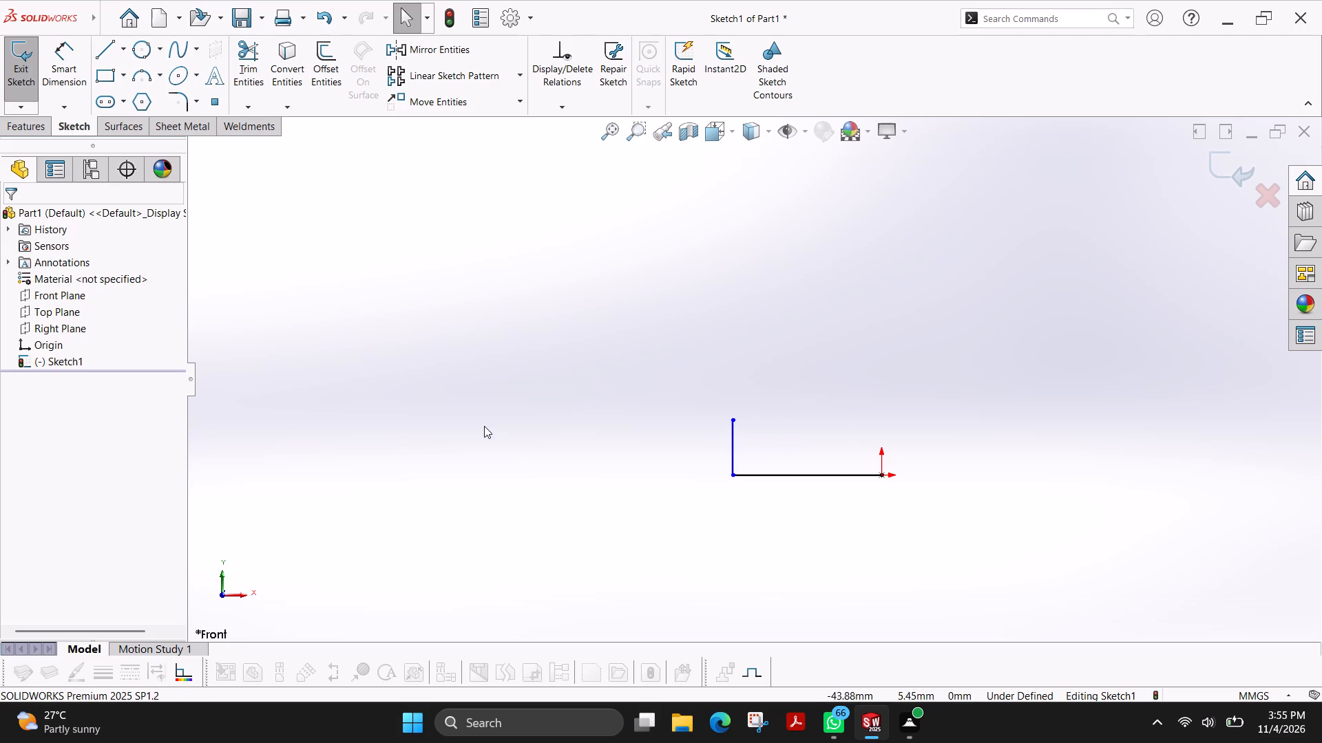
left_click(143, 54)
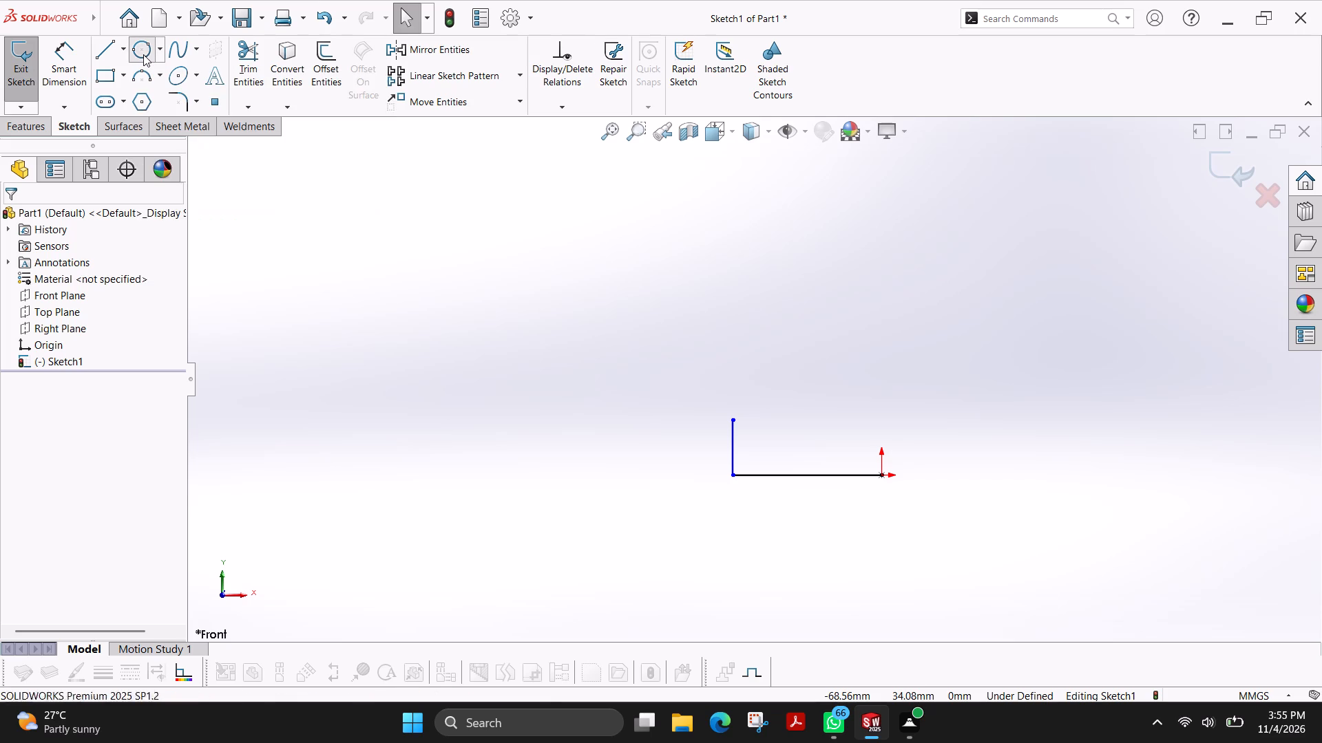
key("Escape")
Sketch a center-point circle of about 3 mm radius, centred on the vertical line's midpoint and reaching its upper end.
left_click(160, 47)
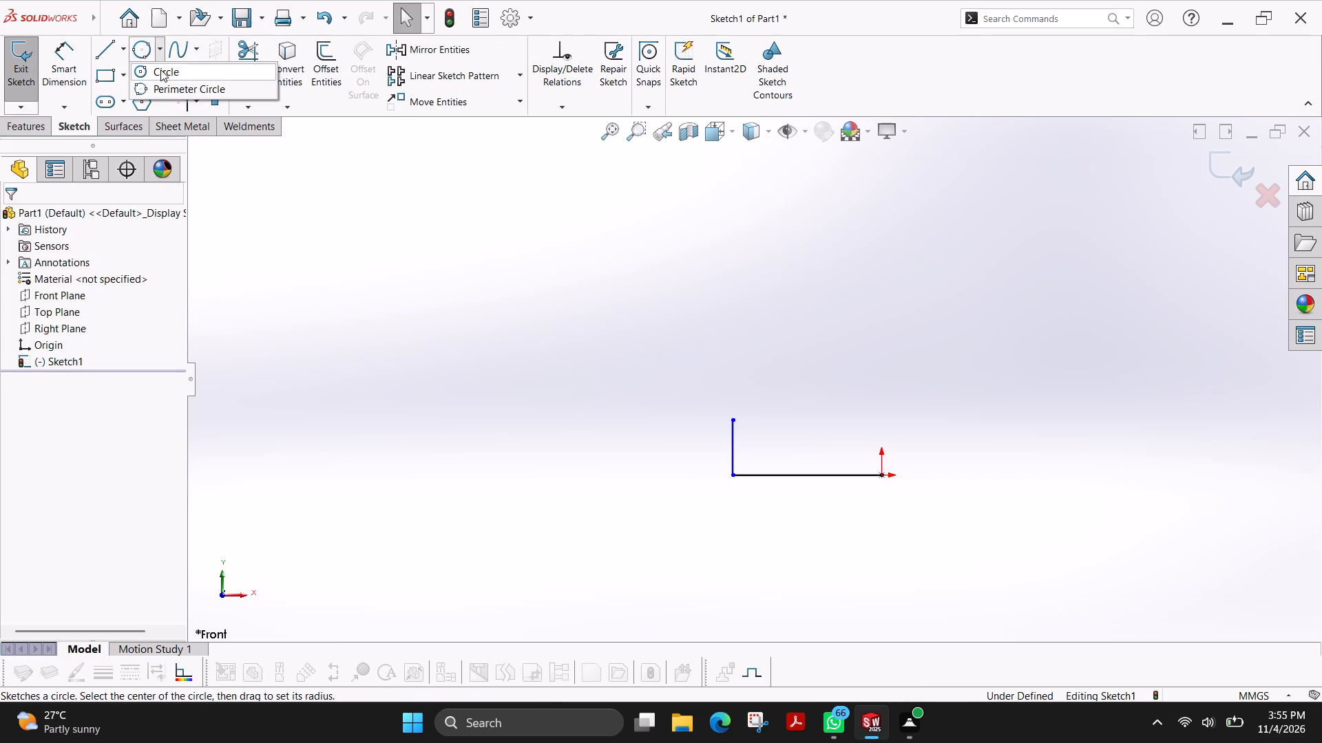
left_click(160, 69)
left_click(733, 448)
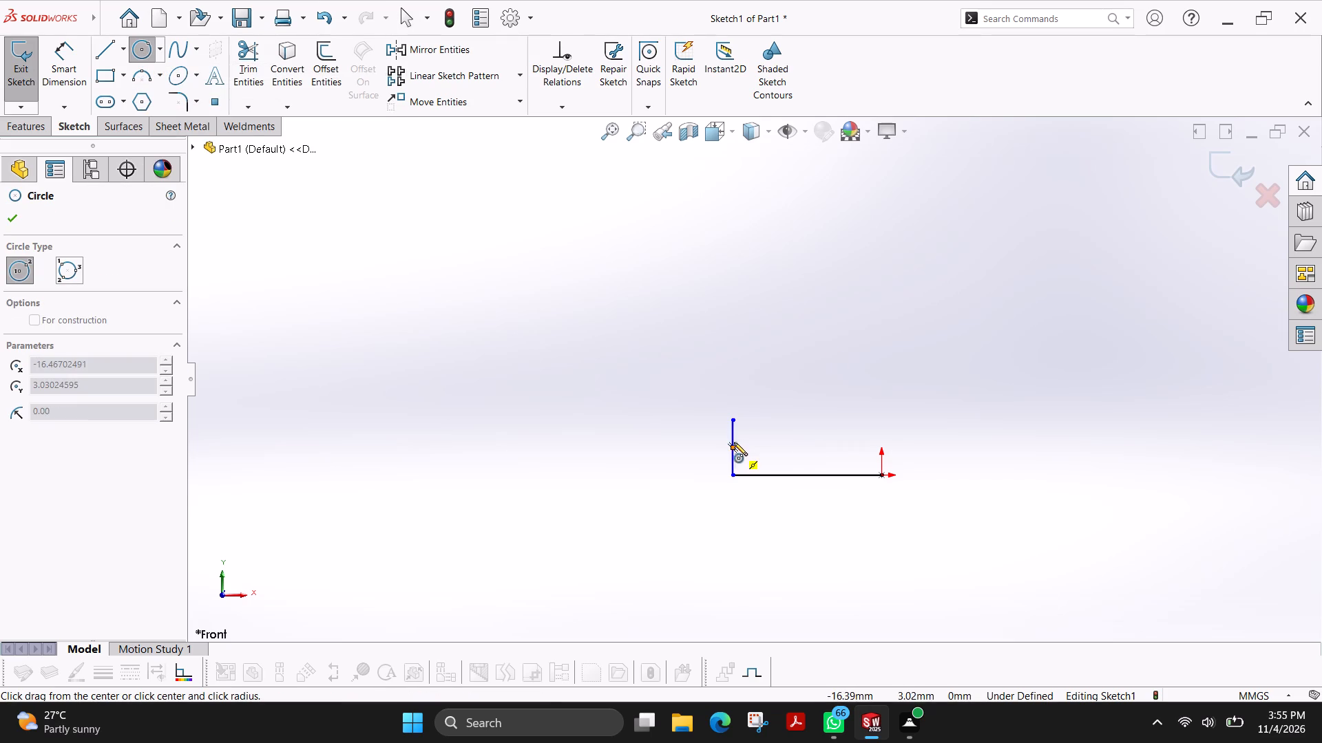
left_click(735, 422)
key("Escape")
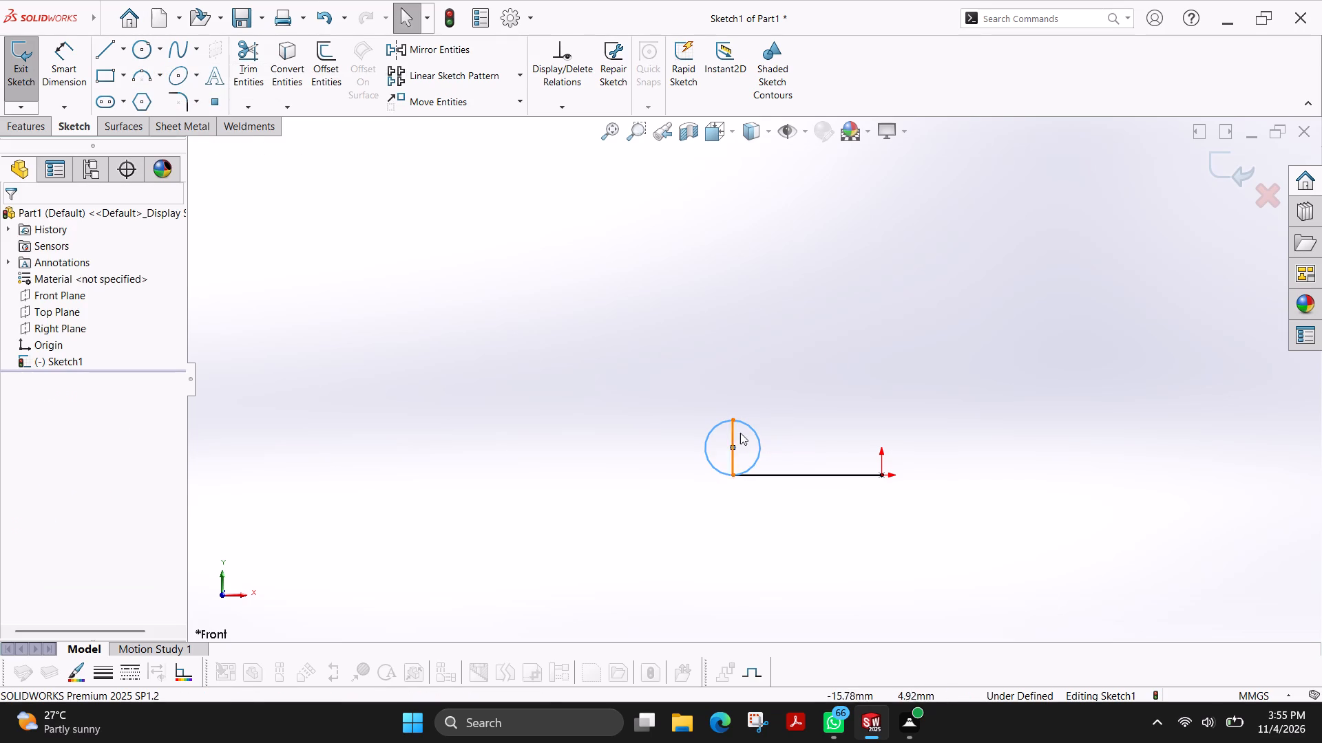
Delete the vertical line running through the circle.
left_click(736, 435)
key("Delete")
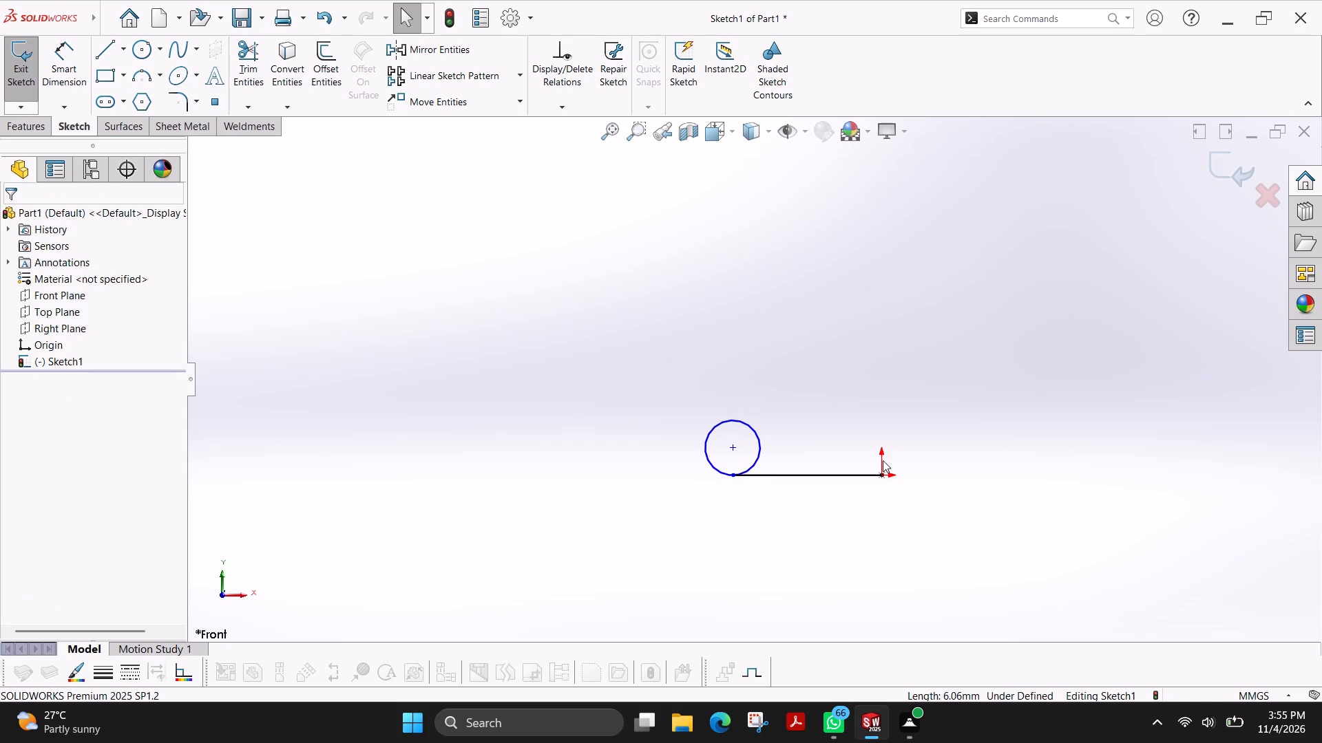
Sketch a horizontal line about 16.5 mm long from the circle's top point, ending directly above the origin.
scroll(809, 420, "up", 3)
scroll(785, 365, "down", 2)
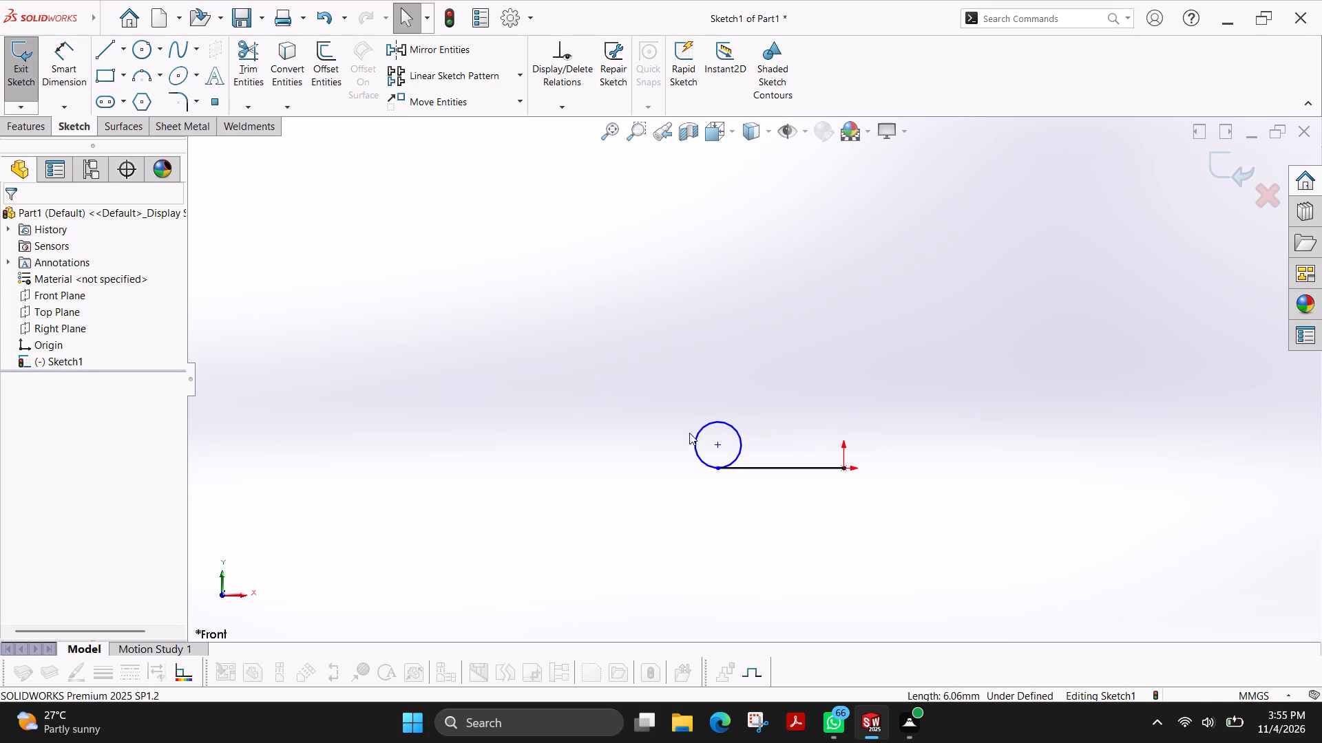
left_click(102, 52)
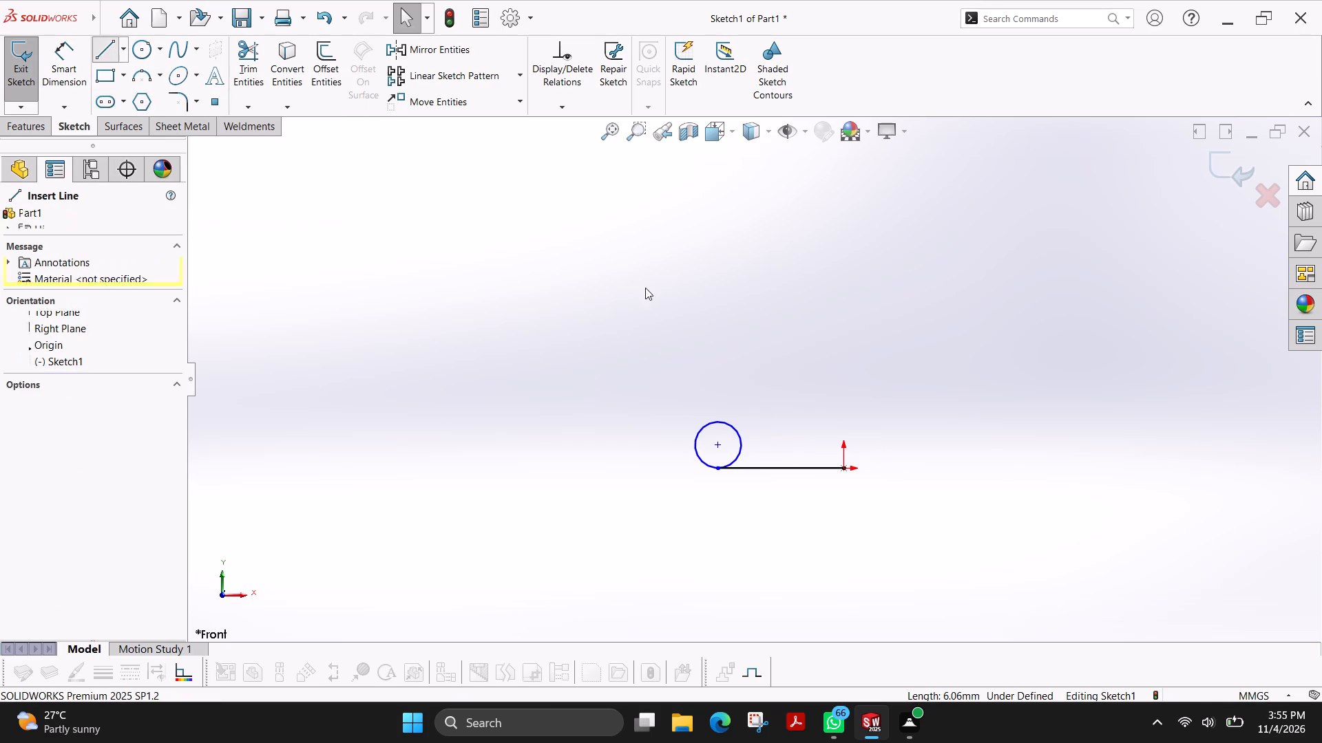
left_click(716, 423)
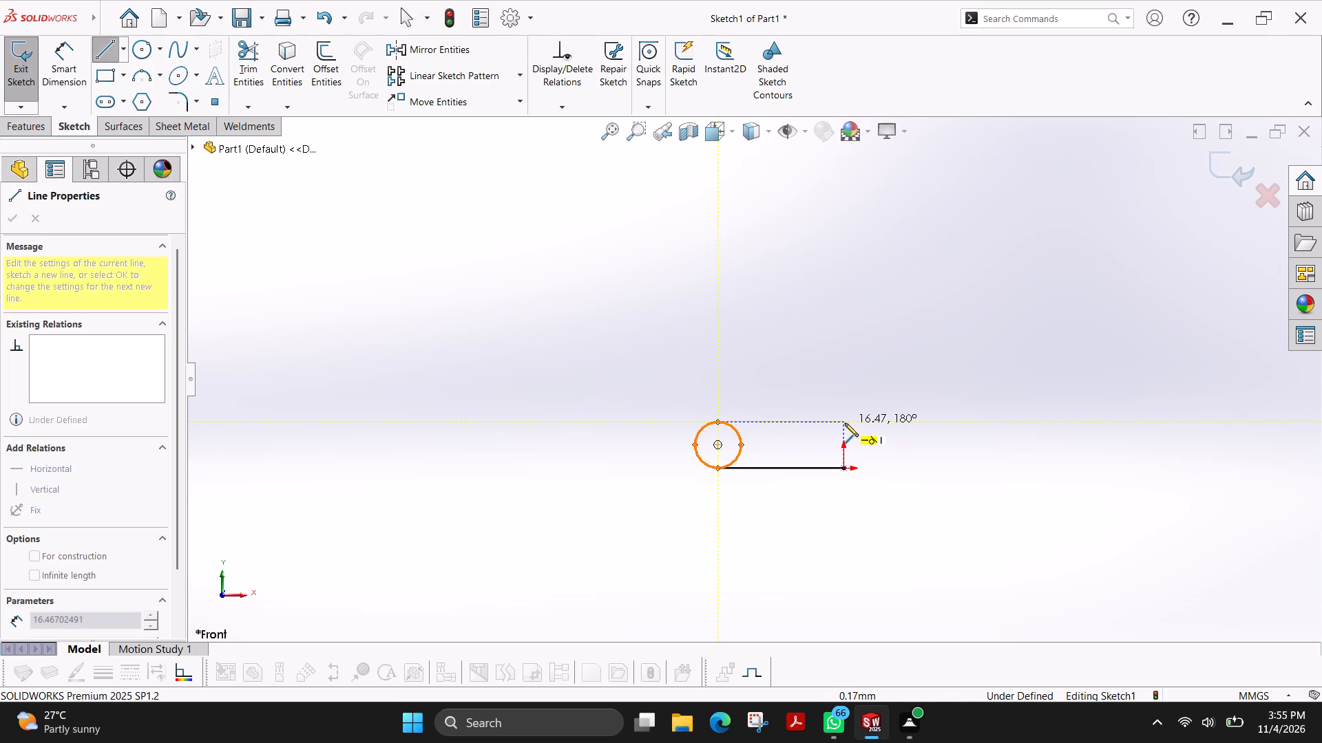
left_click(845, 423)
key("Escape")
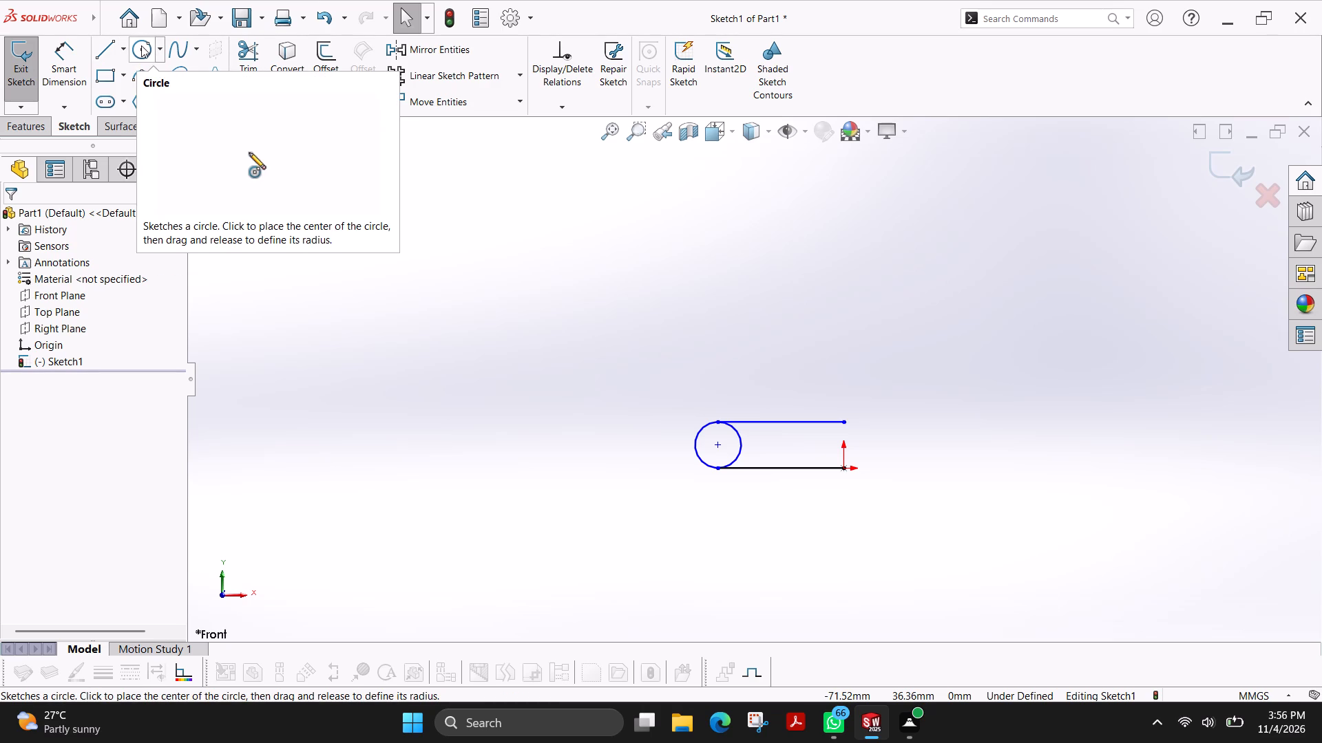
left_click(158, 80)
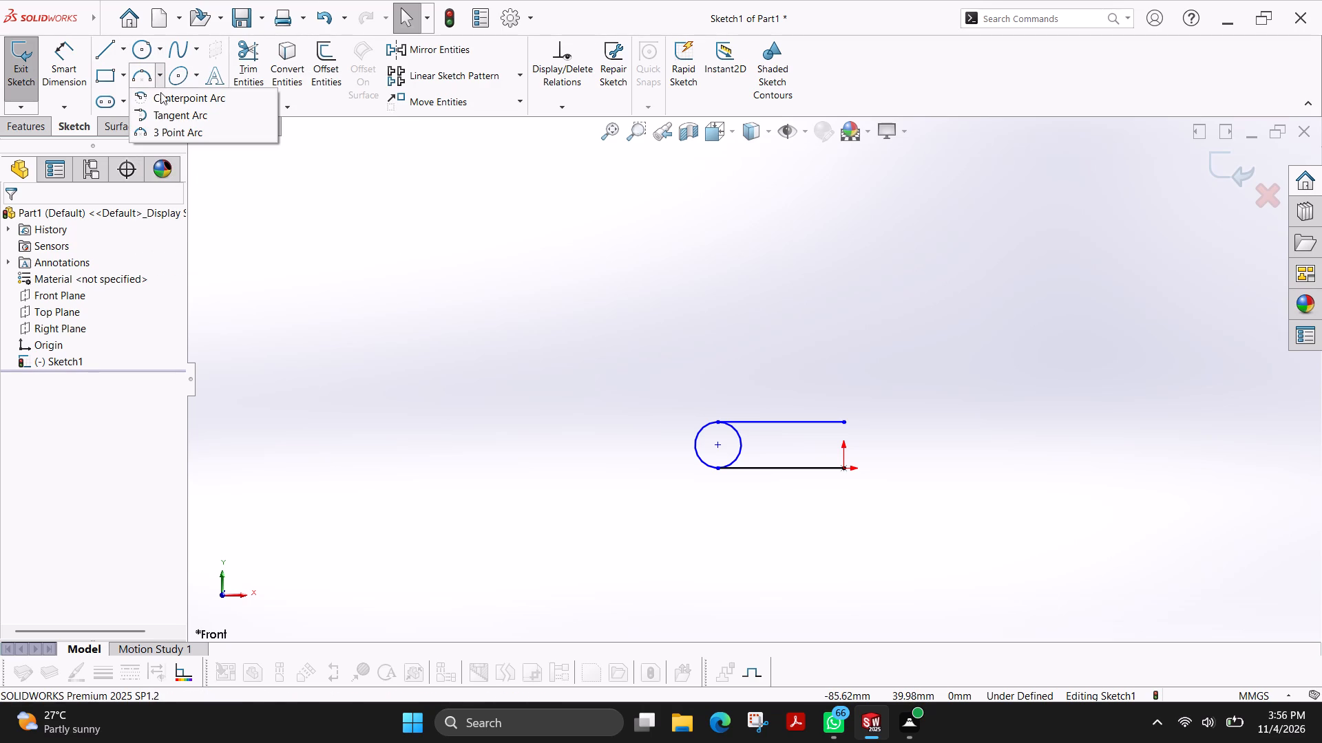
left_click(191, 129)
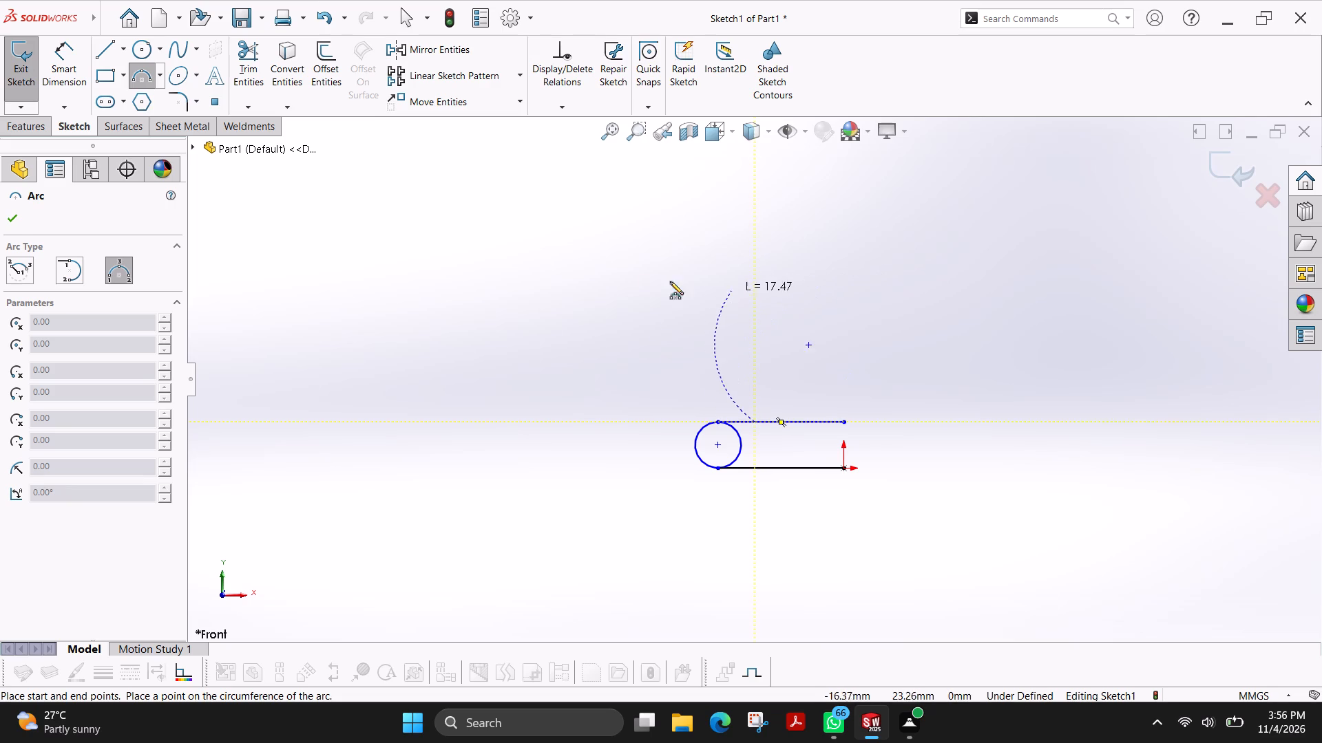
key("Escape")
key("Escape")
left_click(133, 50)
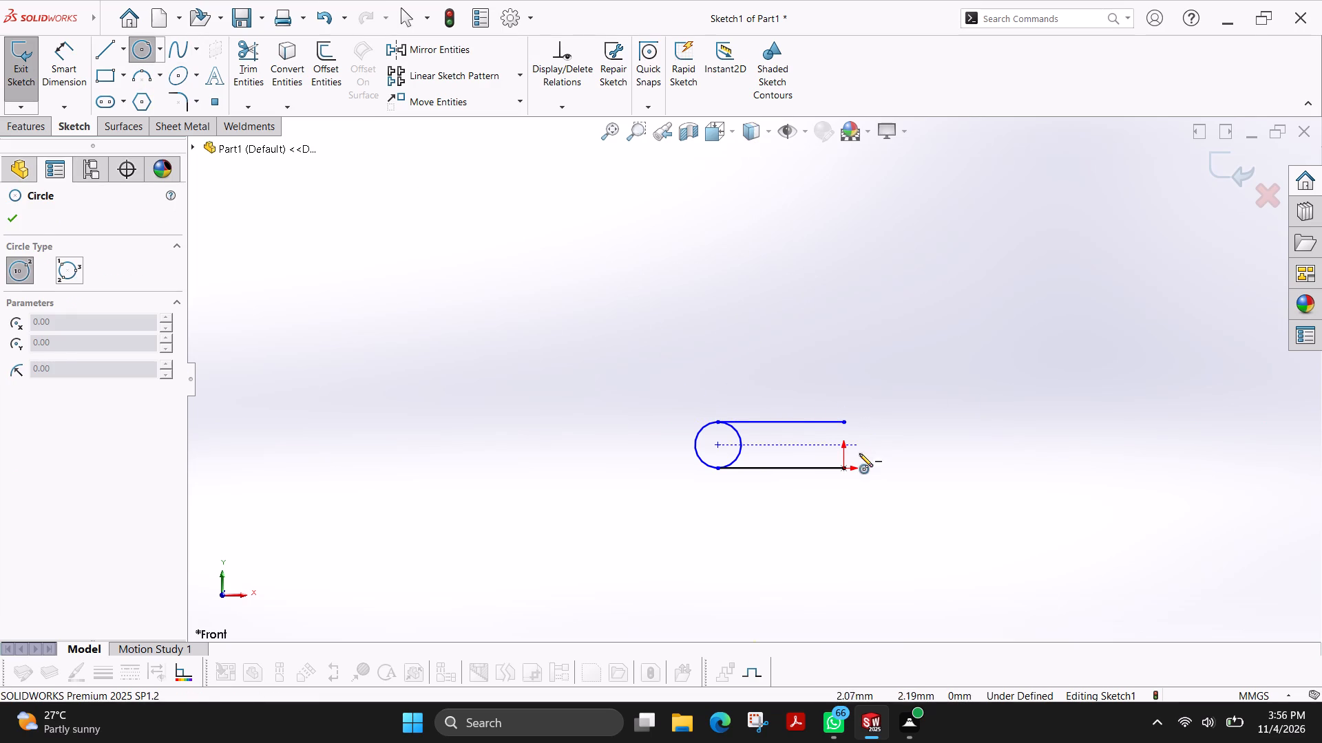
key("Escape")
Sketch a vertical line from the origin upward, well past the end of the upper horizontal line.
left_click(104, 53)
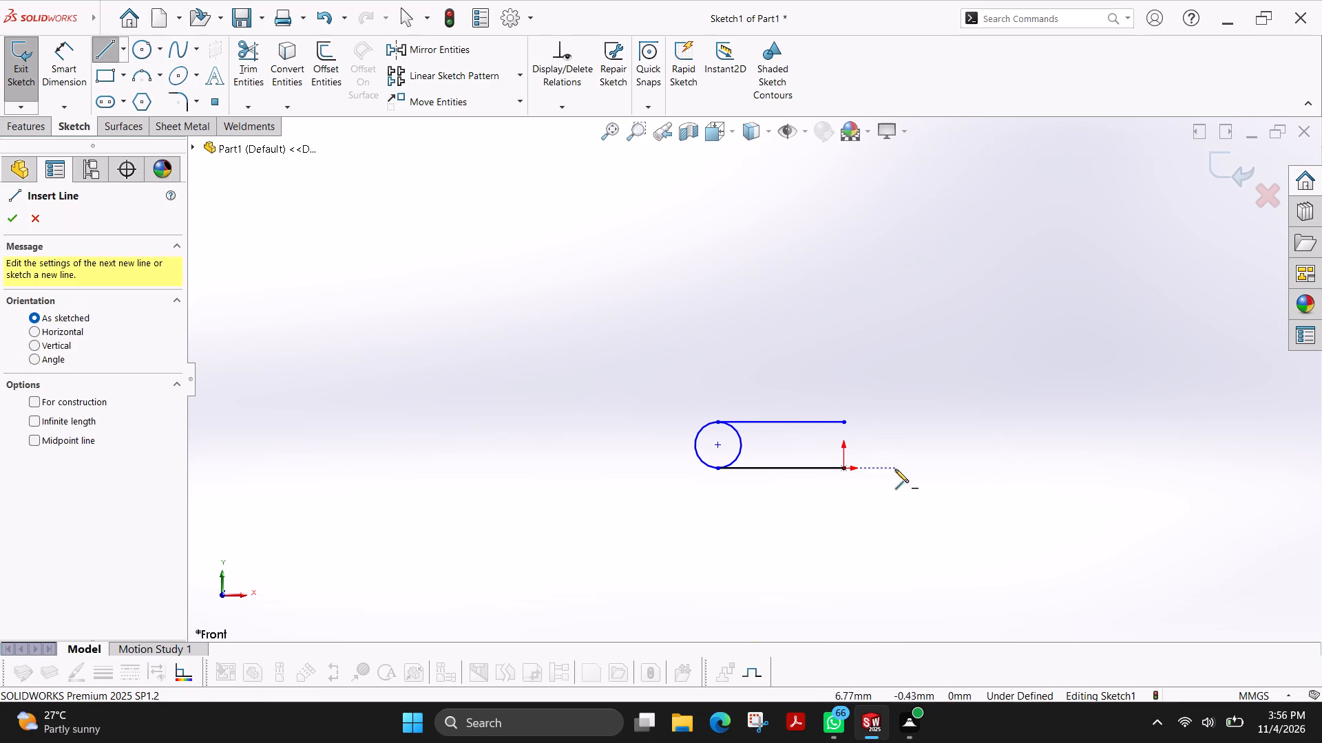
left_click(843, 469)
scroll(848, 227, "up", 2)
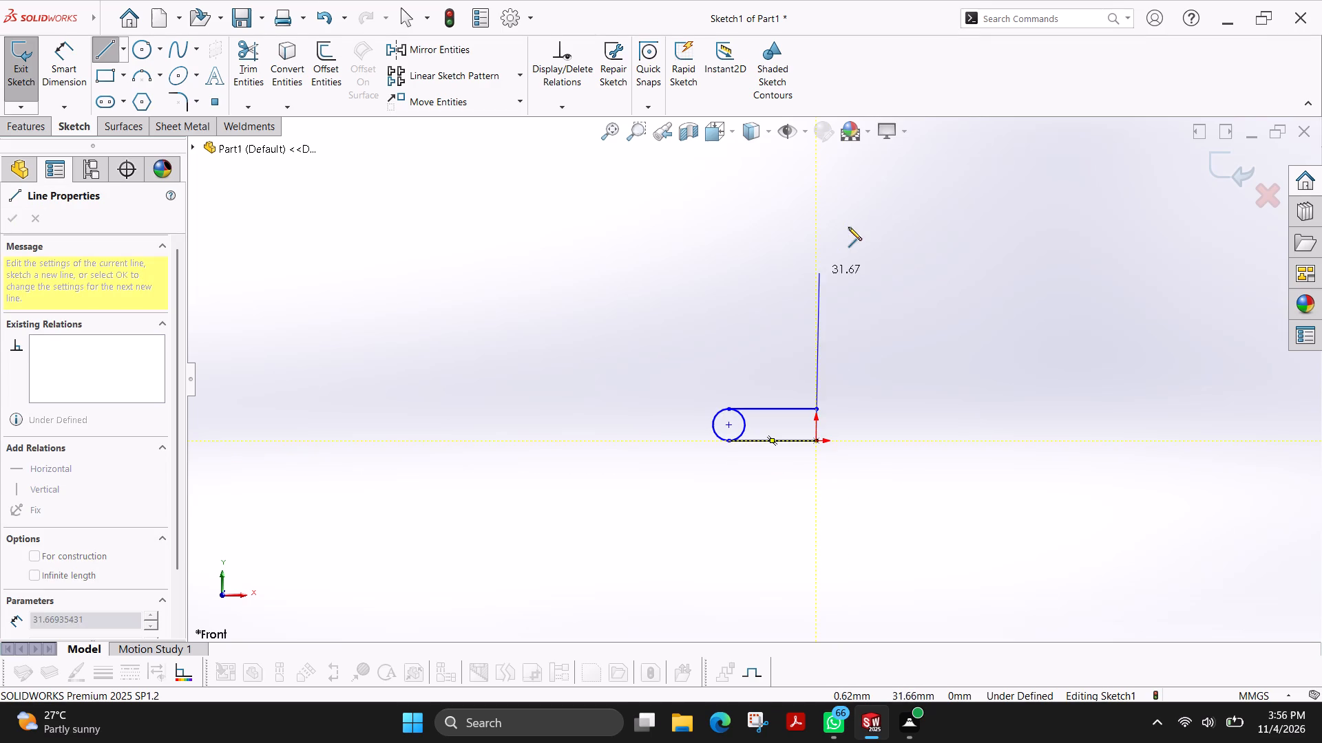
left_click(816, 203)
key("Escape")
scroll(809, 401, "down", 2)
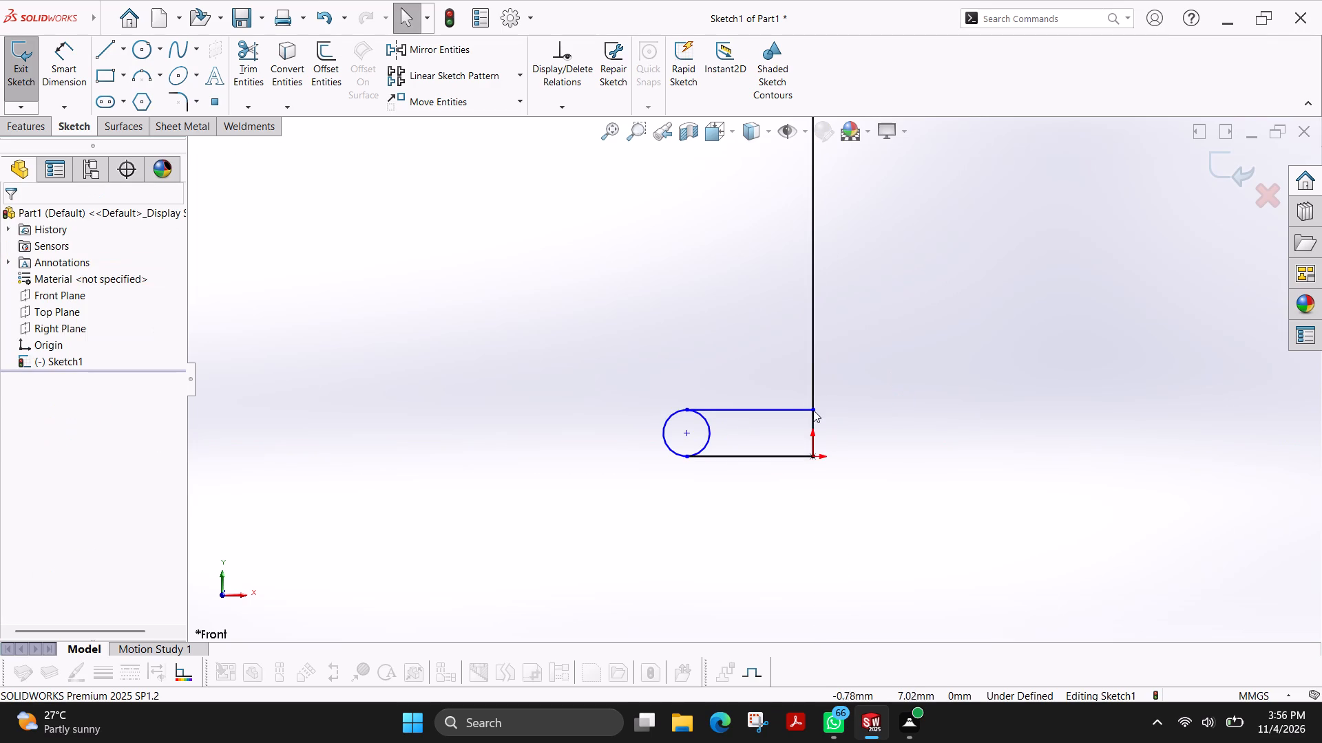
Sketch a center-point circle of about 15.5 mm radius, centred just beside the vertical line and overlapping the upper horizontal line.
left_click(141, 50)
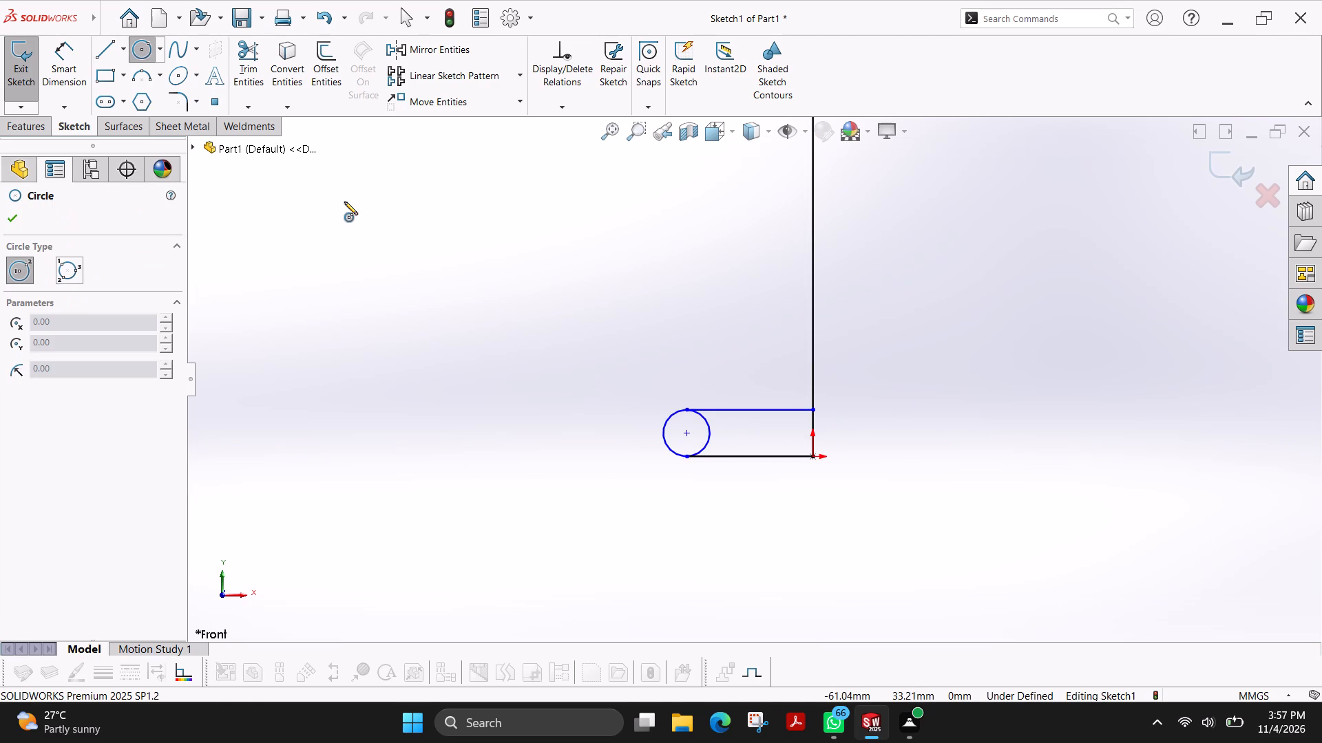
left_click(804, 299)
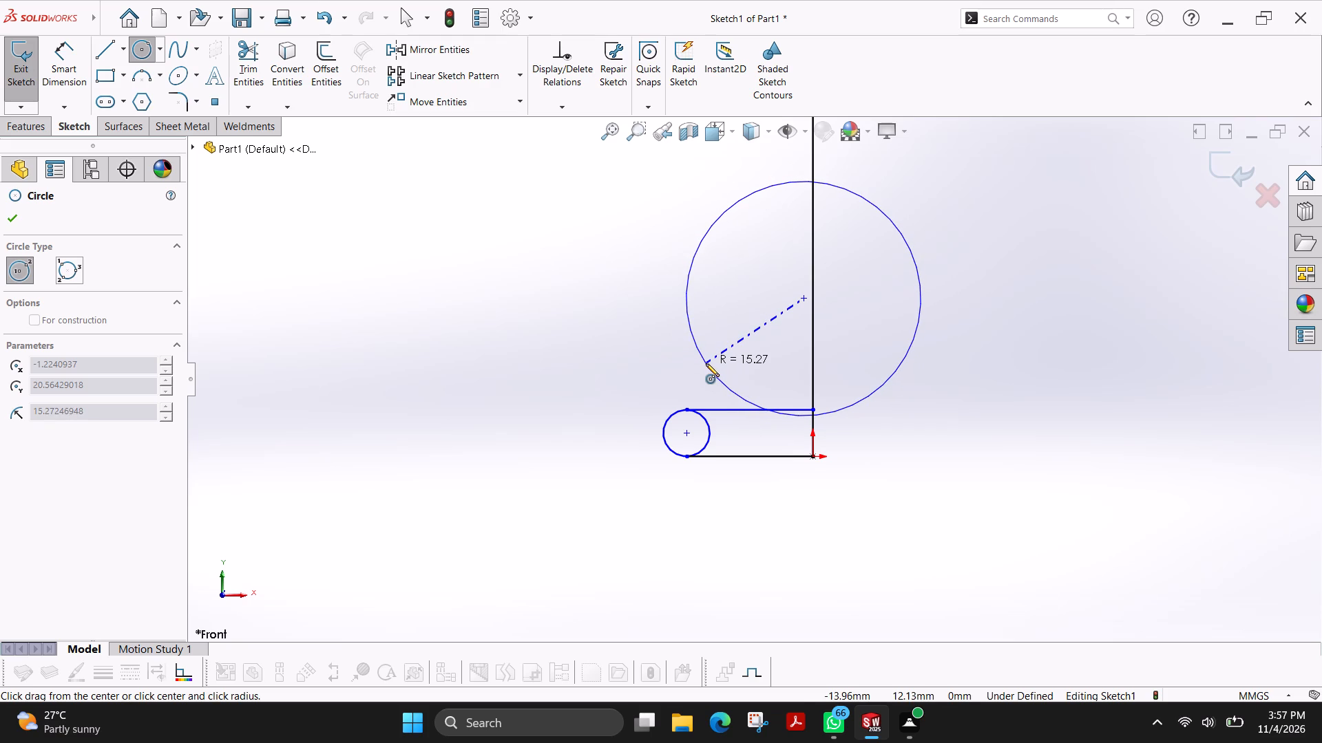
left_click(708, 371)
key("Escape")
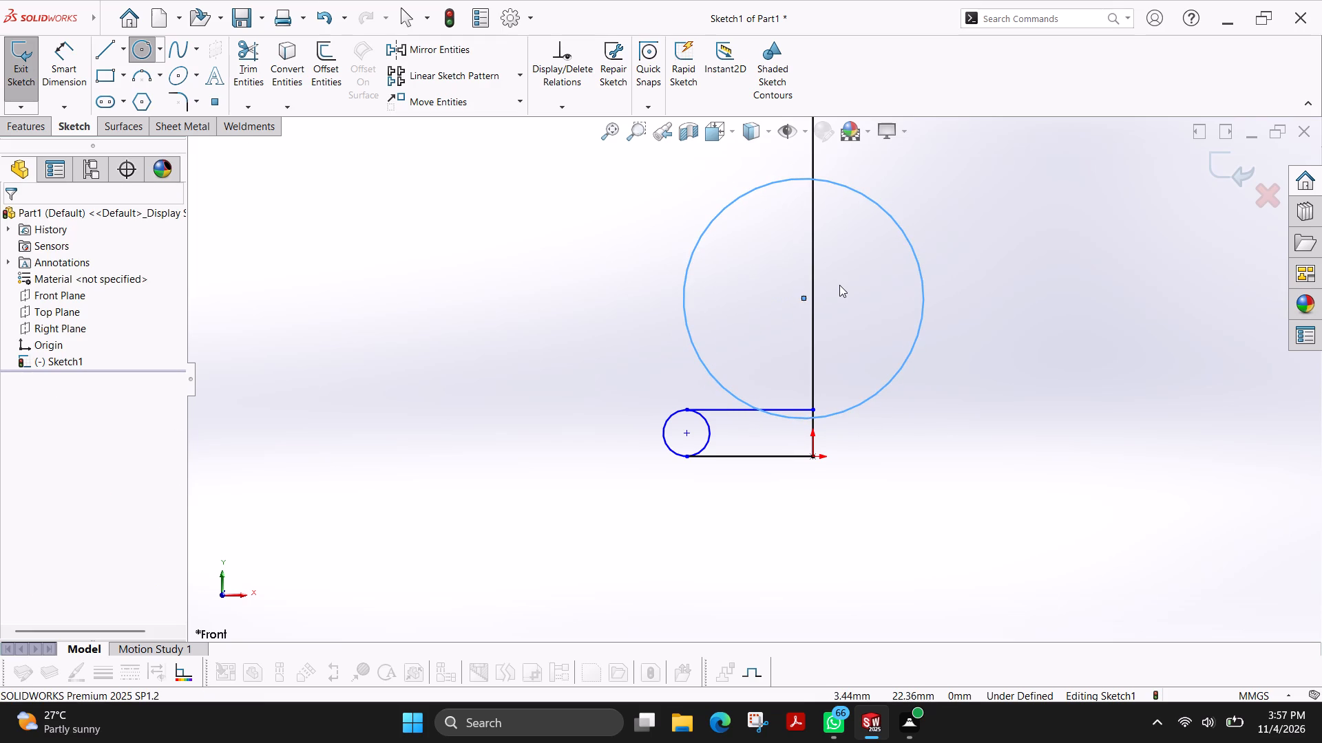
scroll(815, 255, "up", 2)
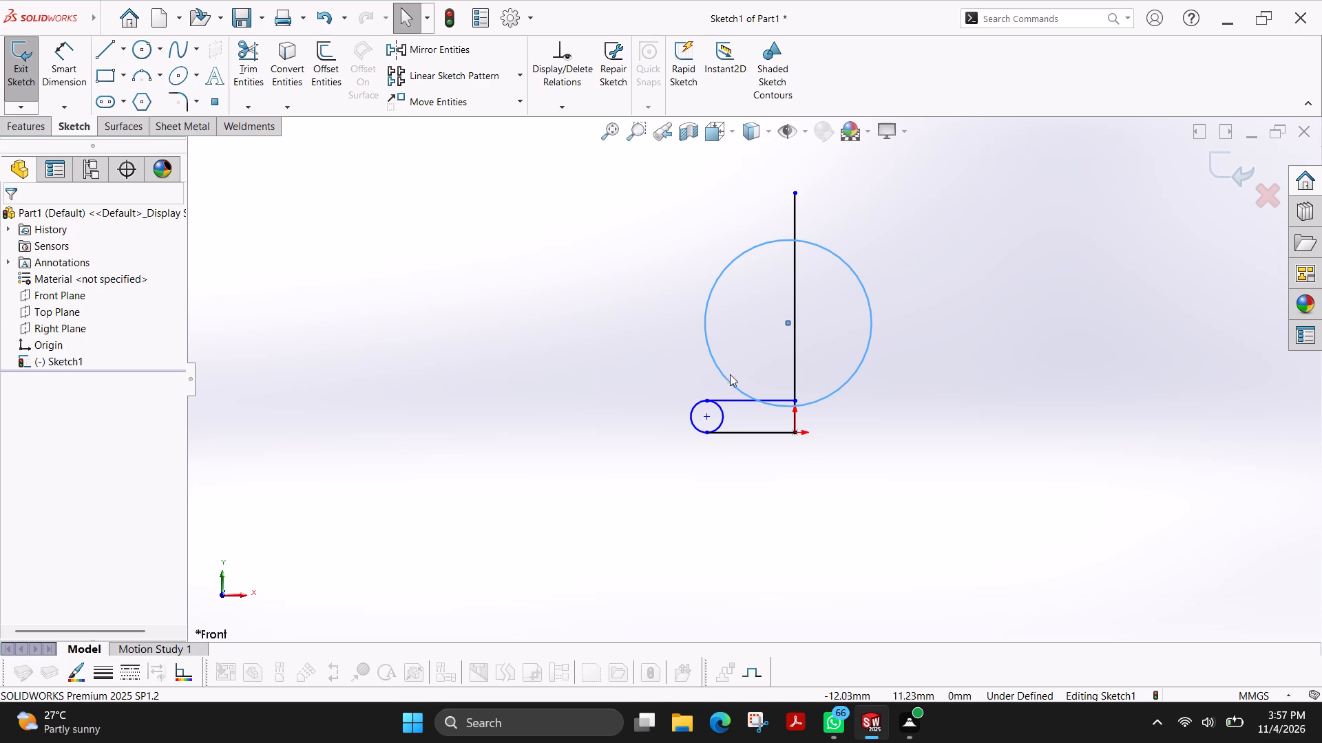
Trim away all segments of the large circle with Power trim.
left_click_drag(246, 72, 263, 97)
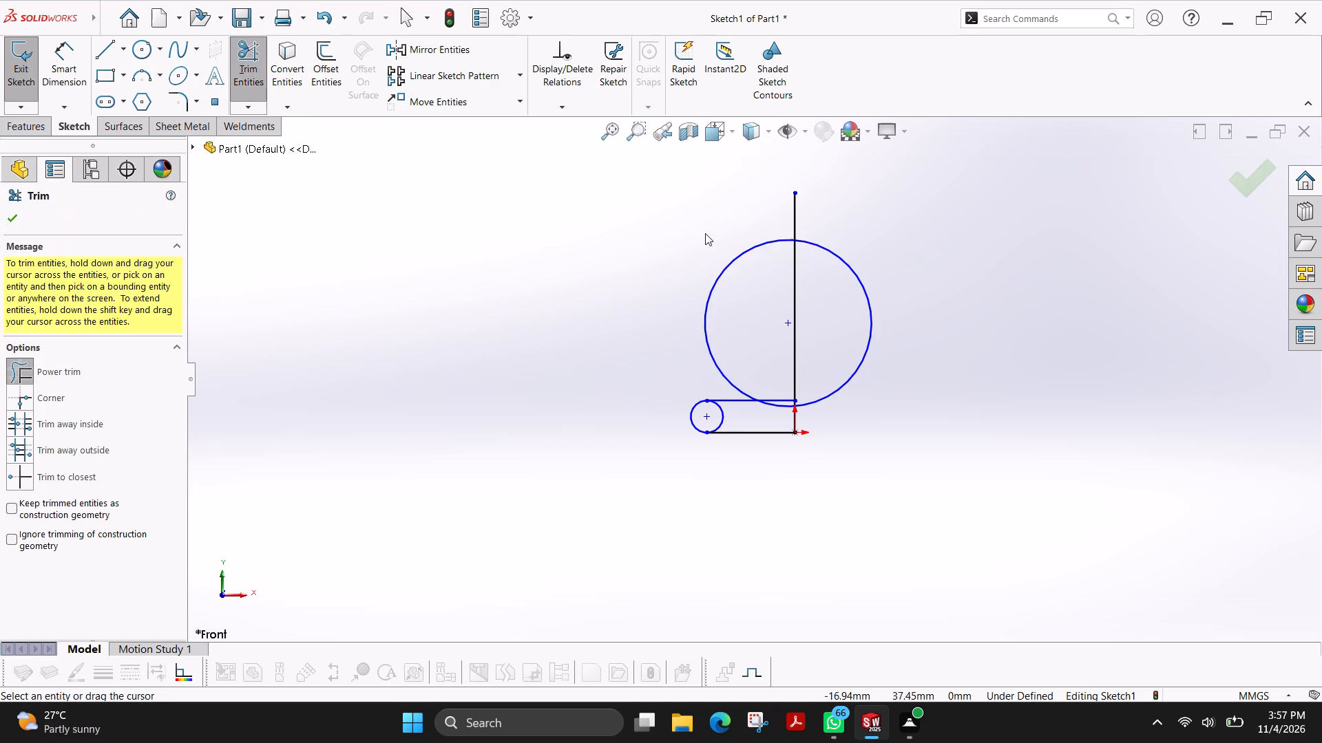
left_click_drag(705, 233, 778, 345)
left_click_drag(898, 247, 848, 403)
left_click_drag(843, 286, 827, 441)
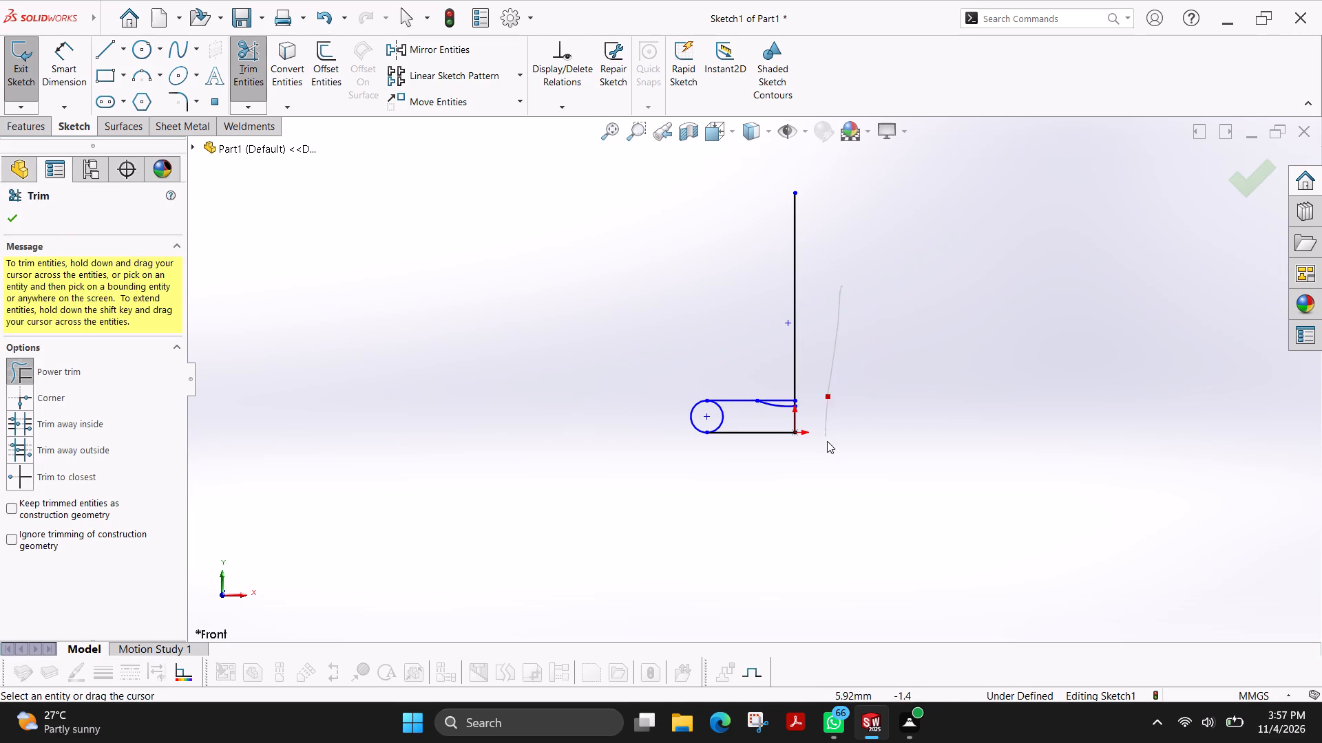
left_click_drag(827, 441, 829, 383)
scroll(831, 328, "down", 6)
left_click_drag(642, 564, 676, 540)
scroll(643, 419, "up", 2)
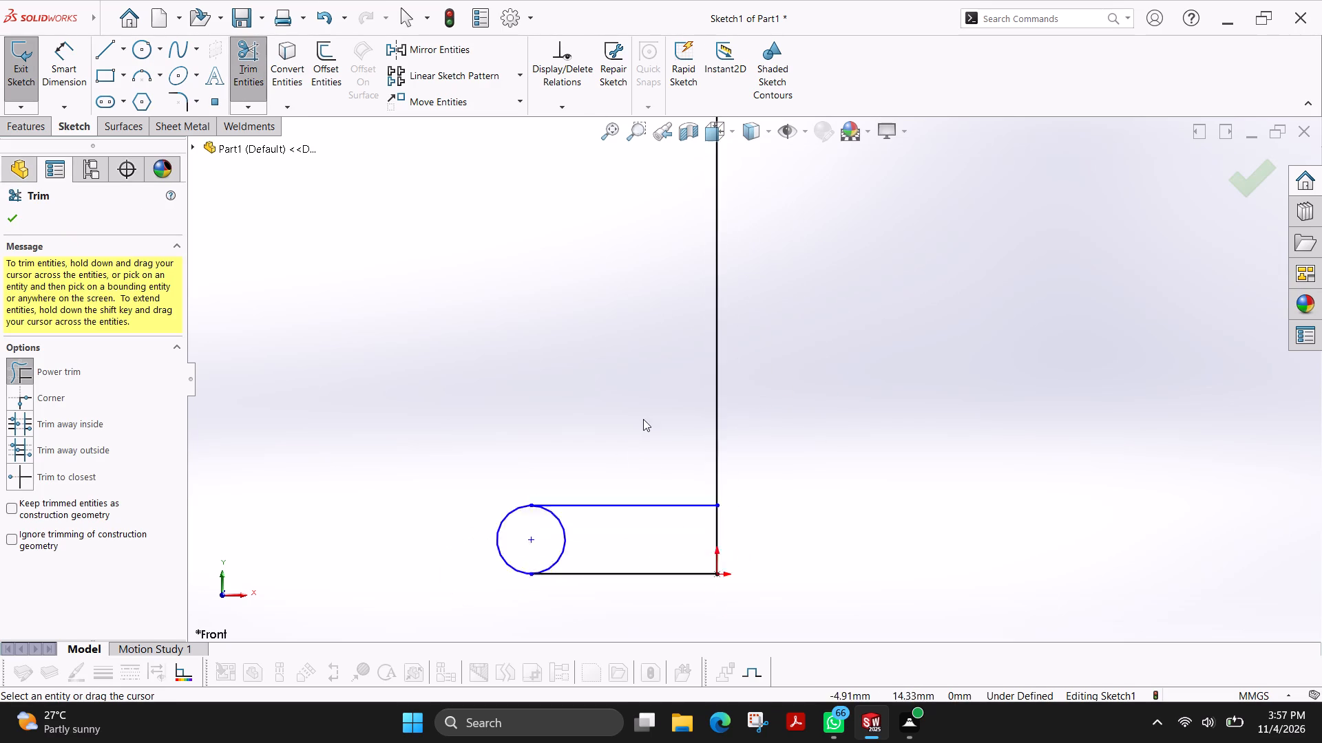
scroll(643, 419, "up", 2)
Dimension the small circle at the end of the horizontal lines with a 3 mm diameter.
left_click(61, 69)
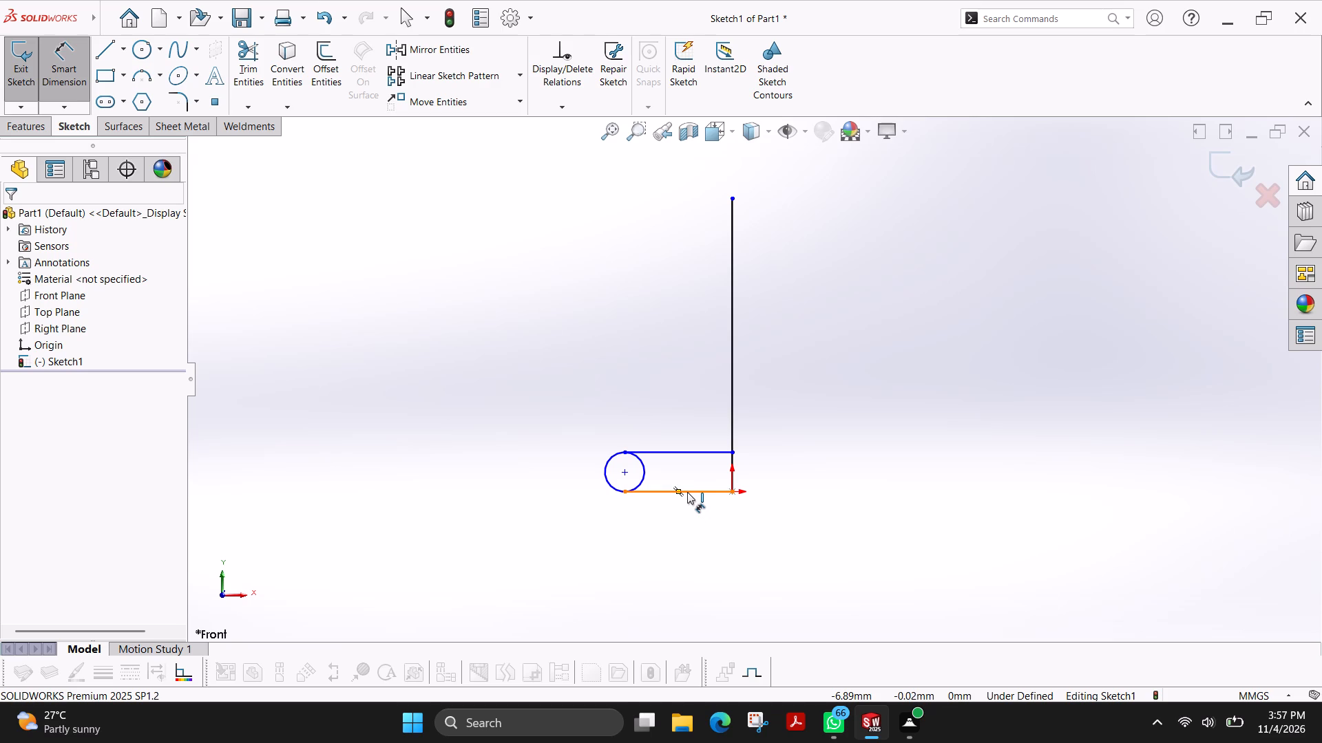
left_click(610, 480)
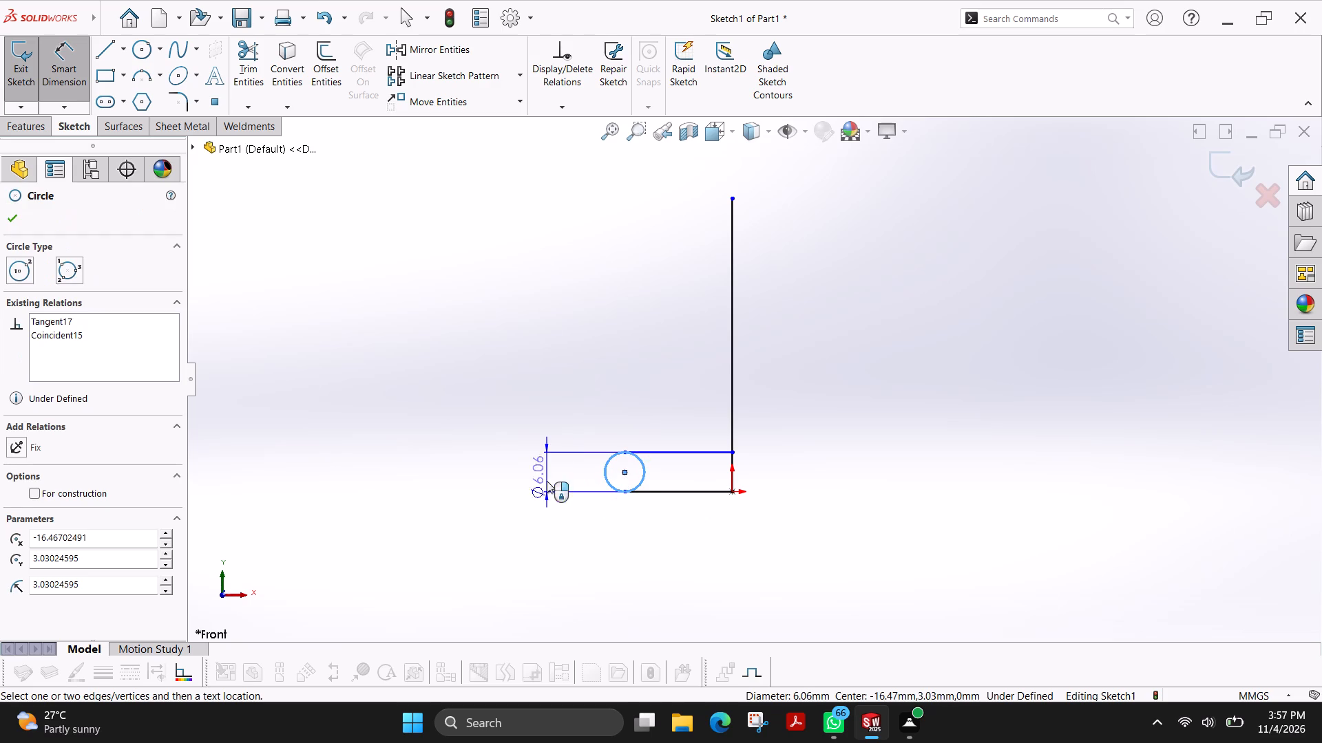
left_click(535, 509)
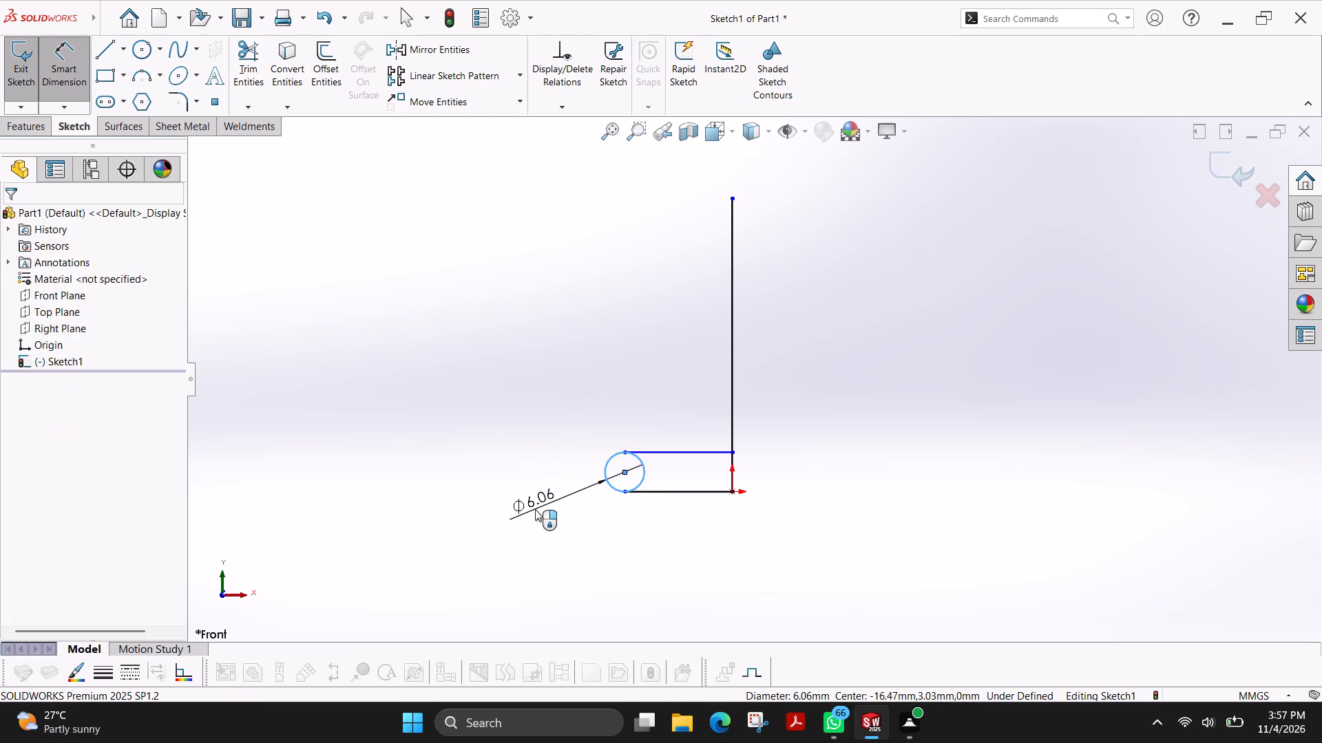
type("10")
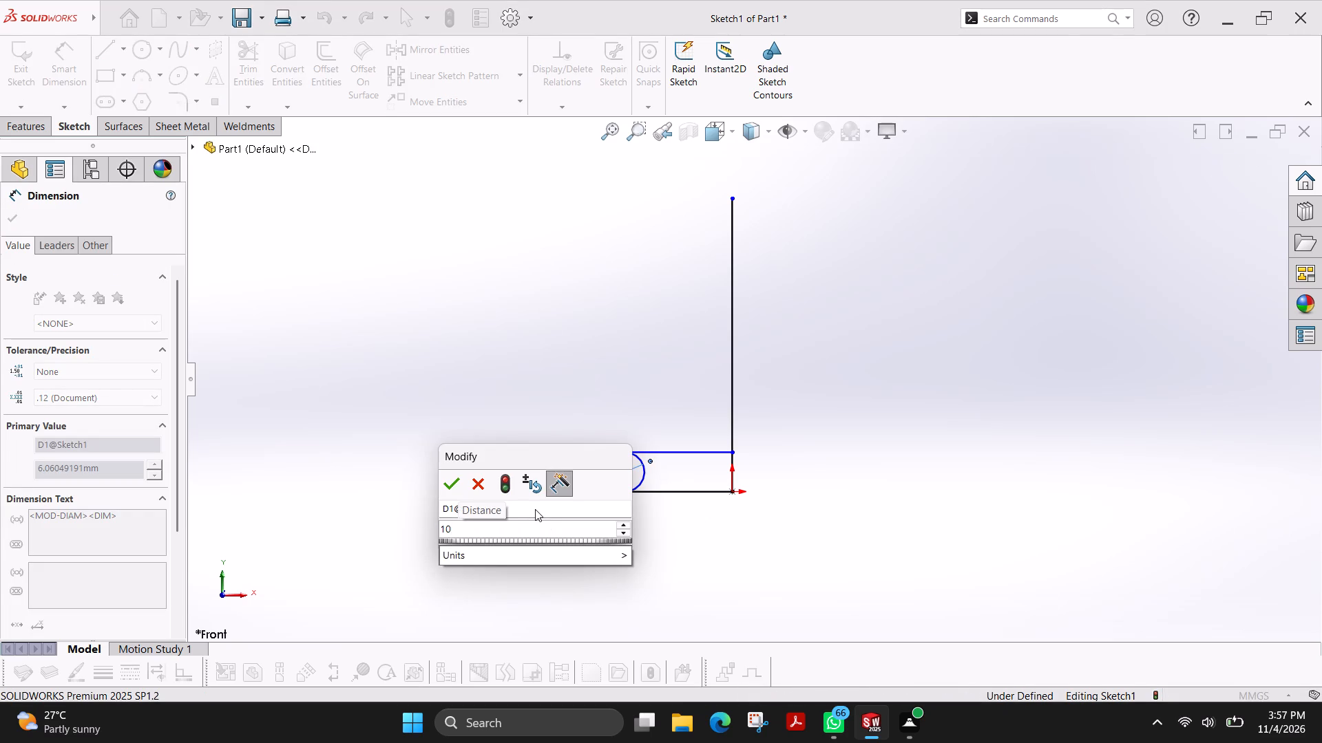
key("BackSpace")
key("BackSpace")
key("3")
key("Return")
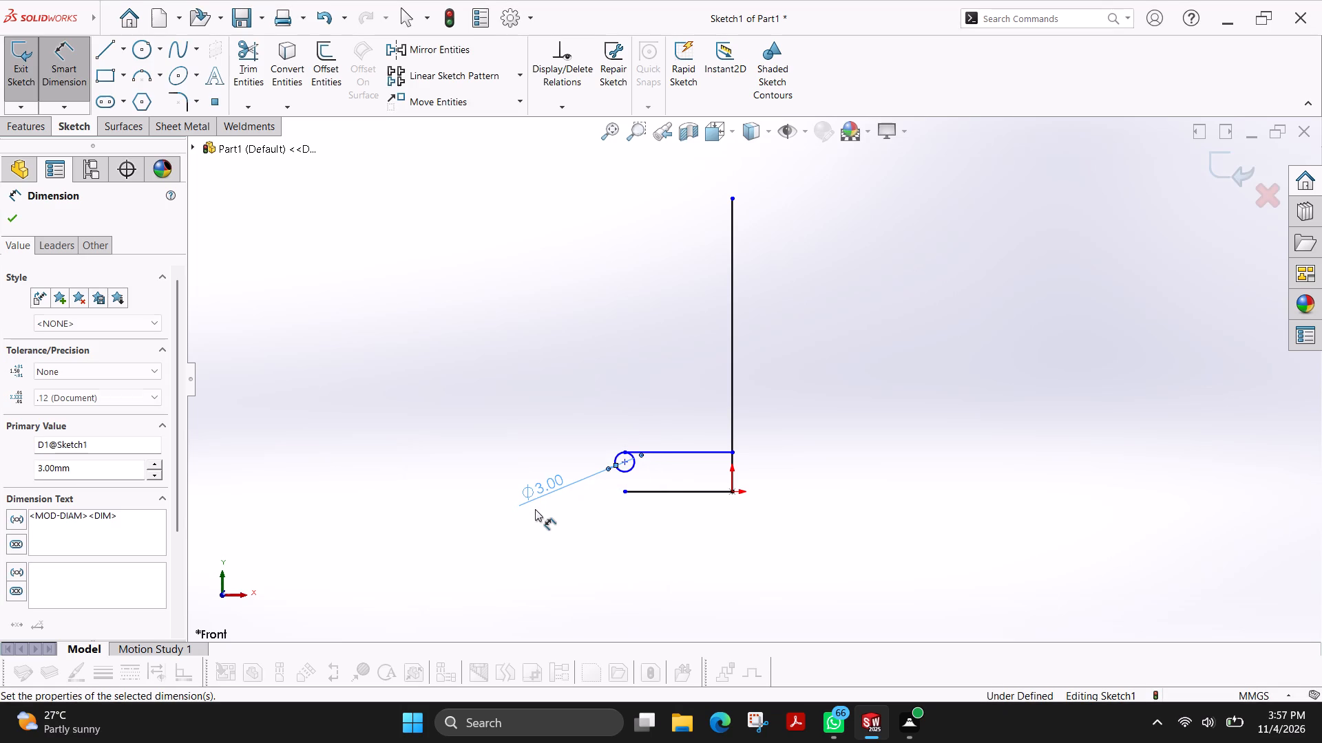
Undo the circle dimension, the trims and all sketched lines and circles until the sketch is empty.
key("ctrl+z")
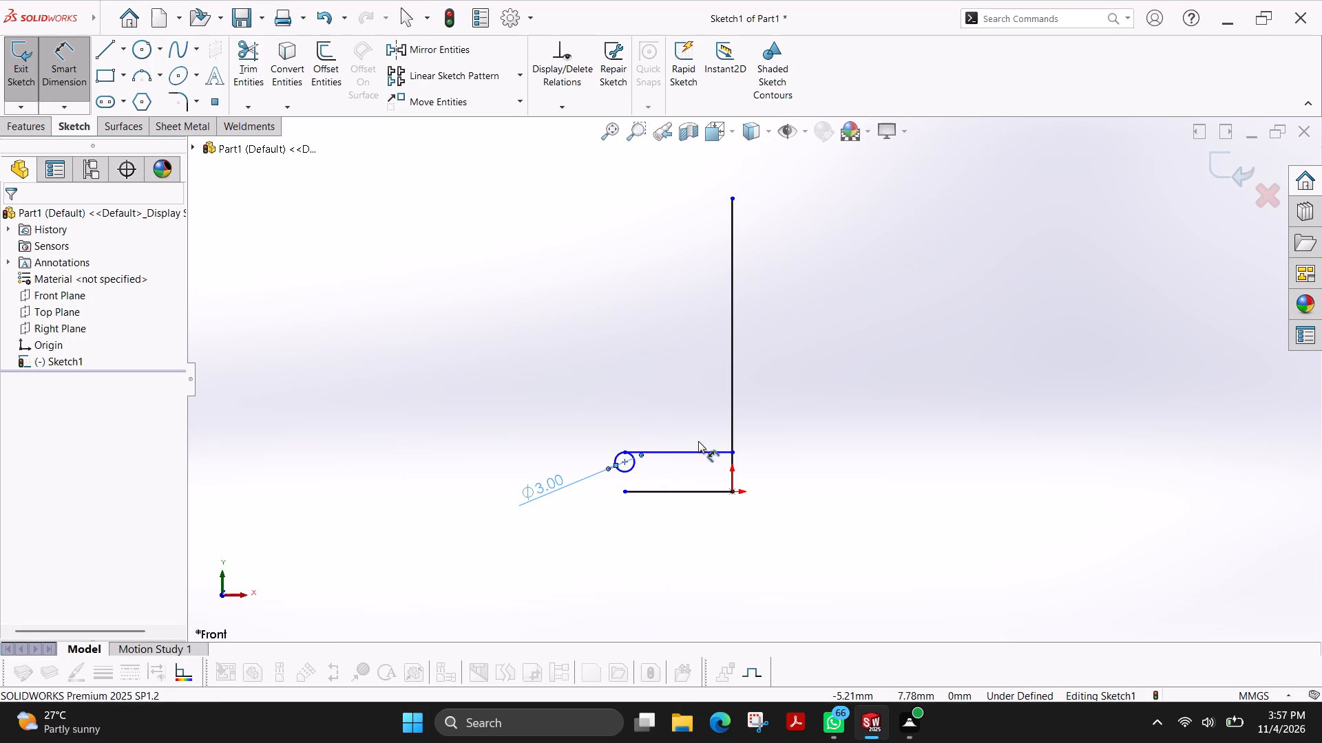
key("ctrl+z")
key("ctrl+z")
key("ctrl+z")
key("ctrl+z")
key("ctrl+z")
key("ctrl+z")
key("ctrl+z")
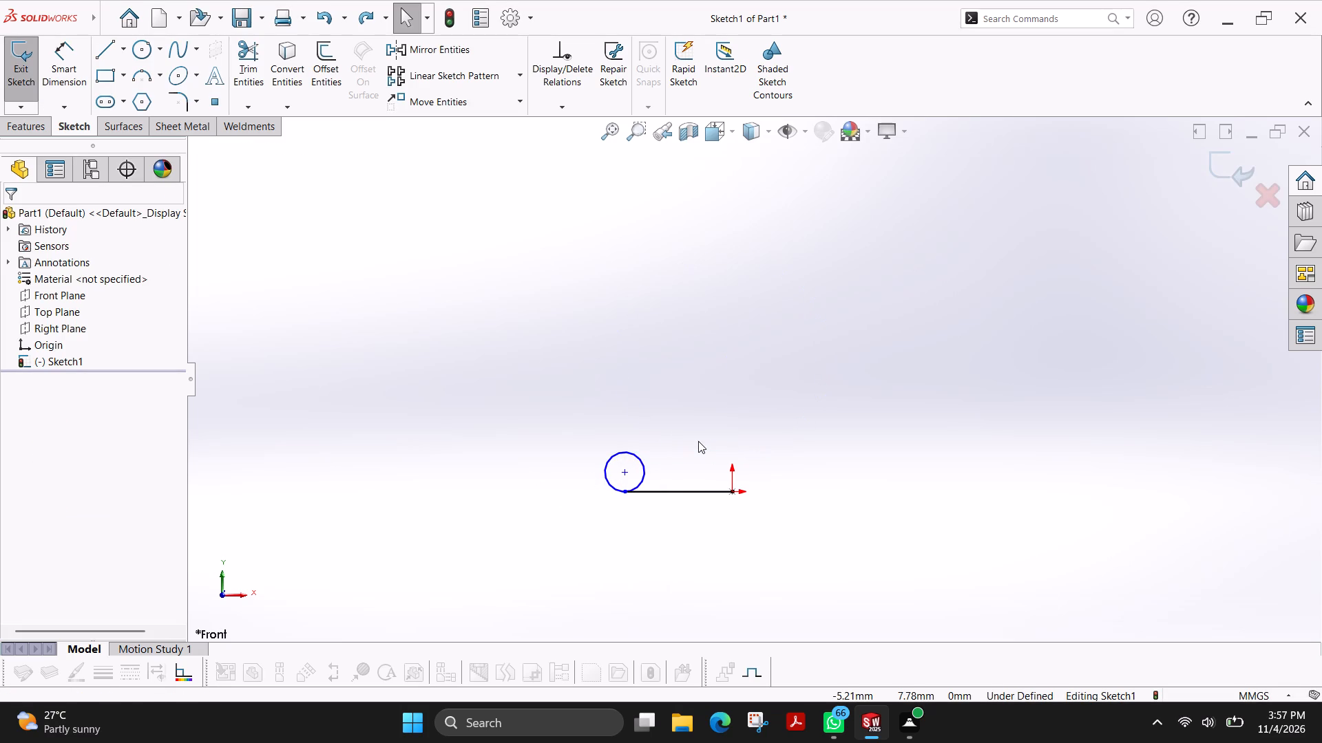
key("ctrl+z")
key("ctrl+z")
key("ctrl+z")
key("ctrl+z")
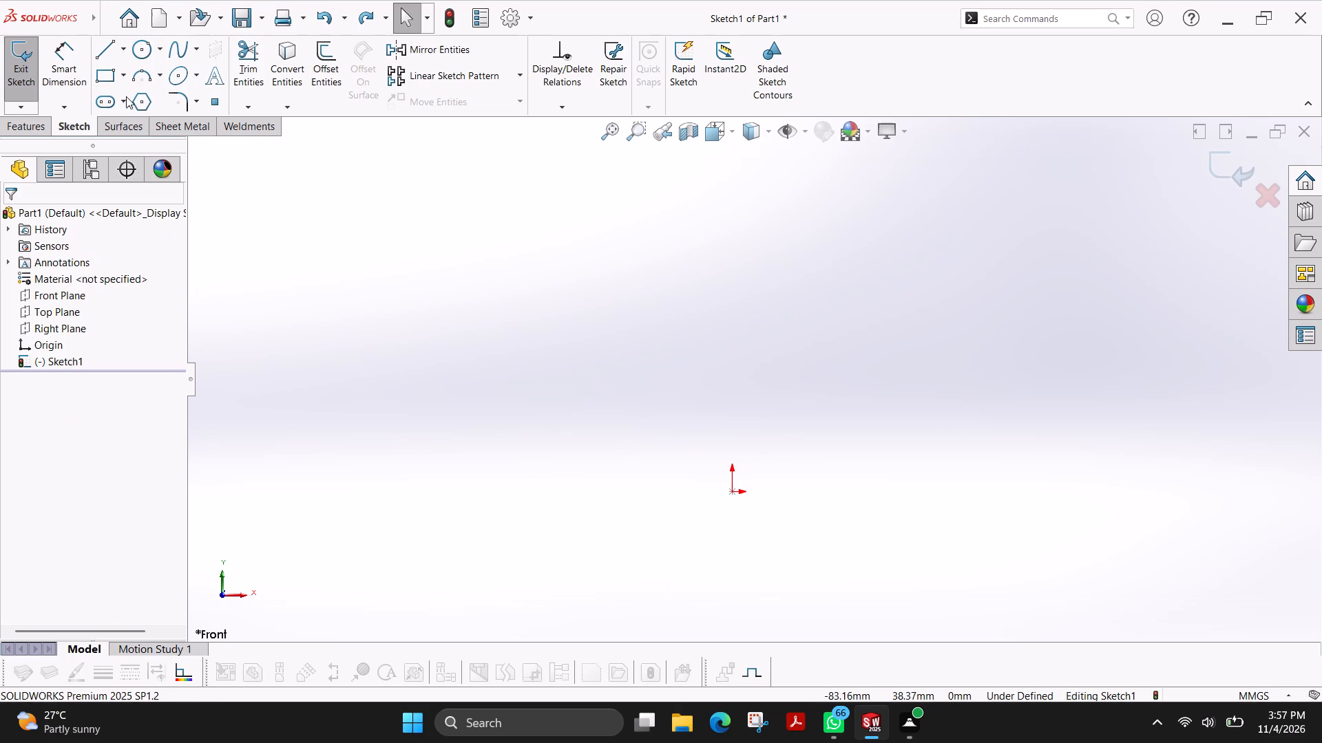
Sketch a long vertical line straight up from the origin.
left_click(106, 61)
left_click(731, 491)
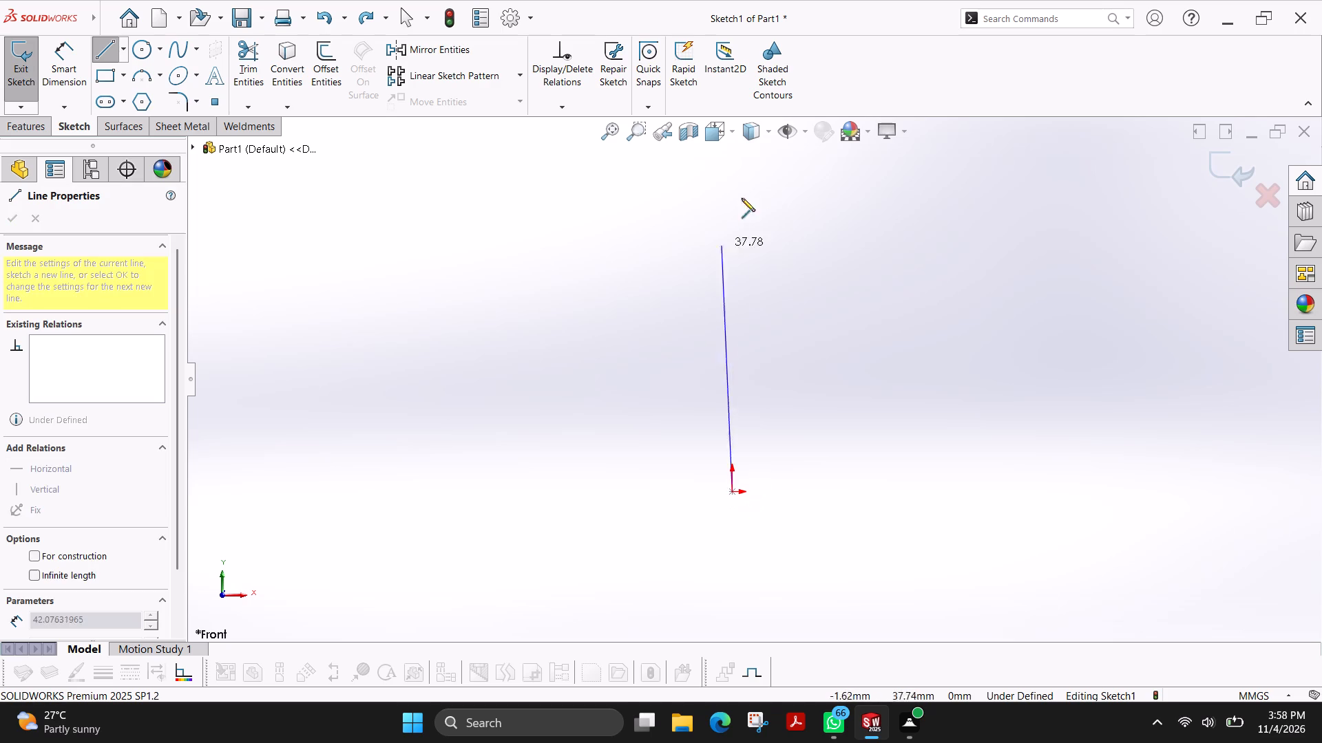
left_click(730, 173)
key("Escape")
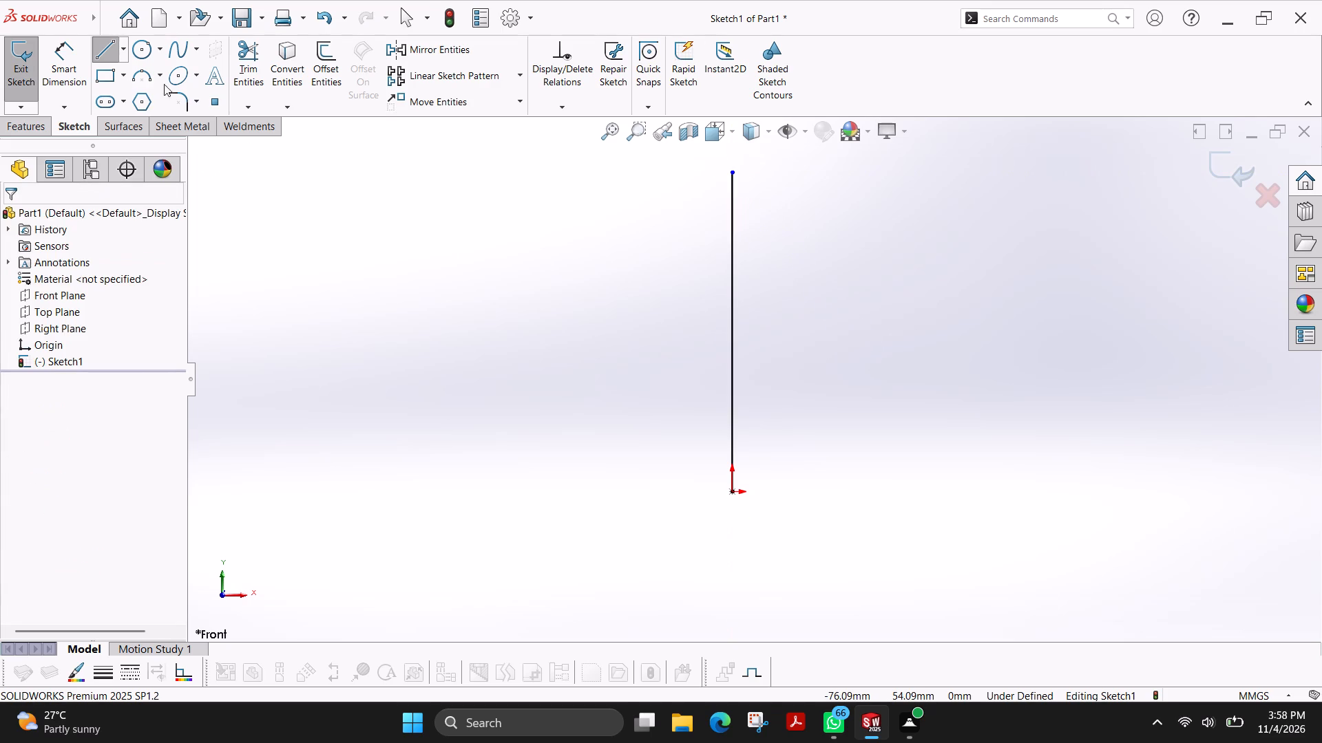
Sketch a horizontal line about 60 mm long through the origin, starting about 28 mm to its left.
left_click(105, 54)
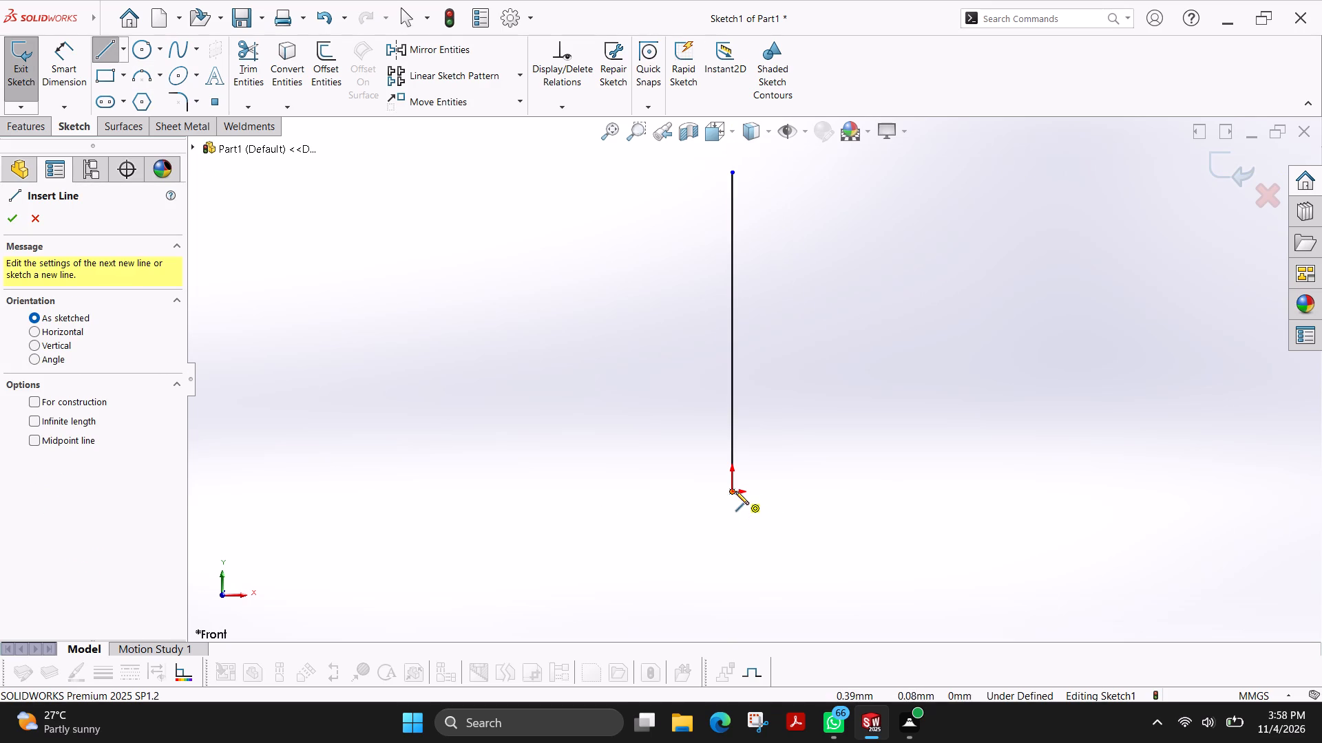
left_click(551, 493)
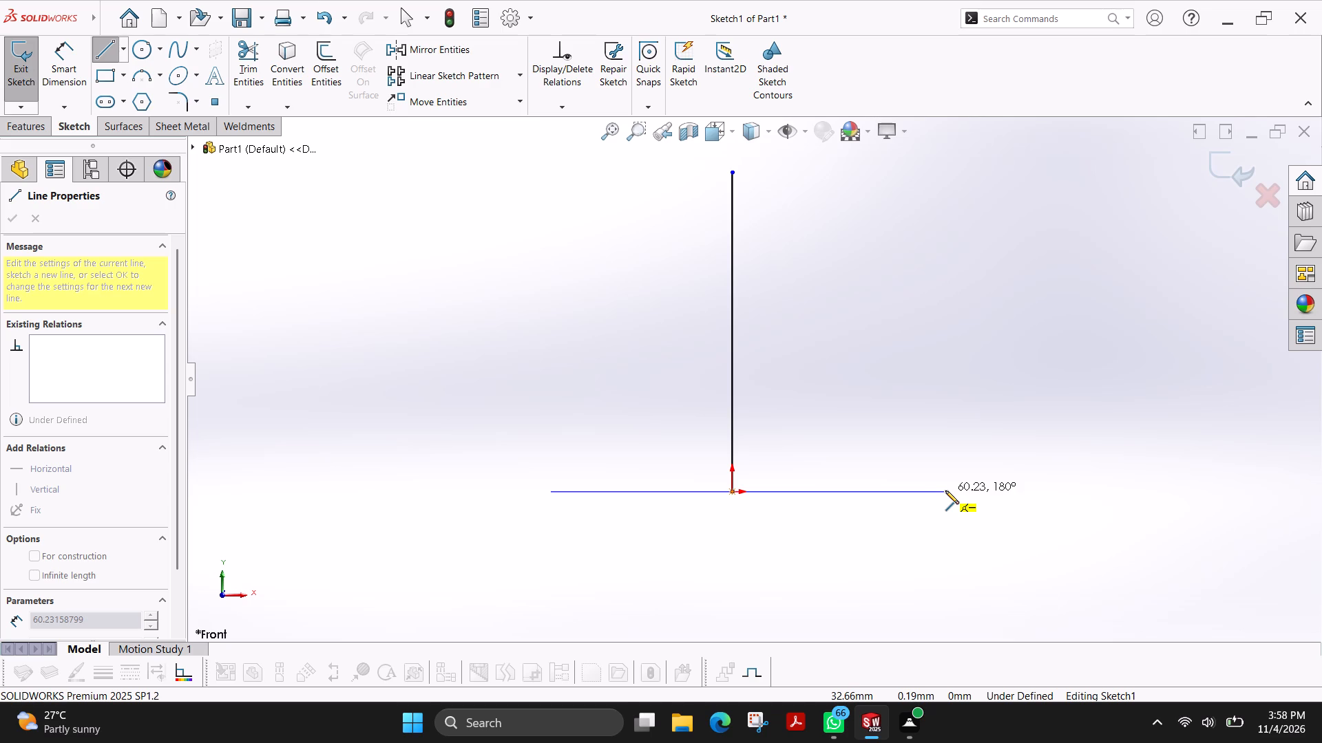
left_click(945, 491)
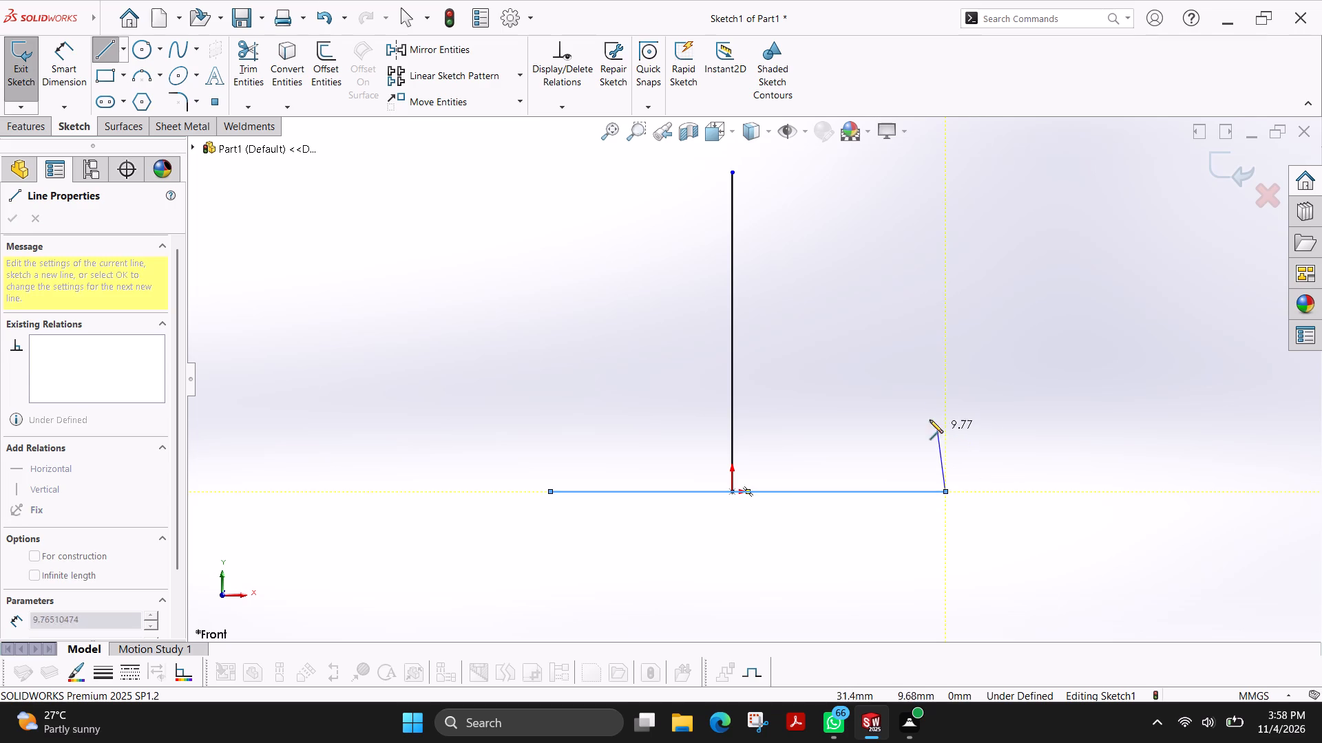
key("Escape")
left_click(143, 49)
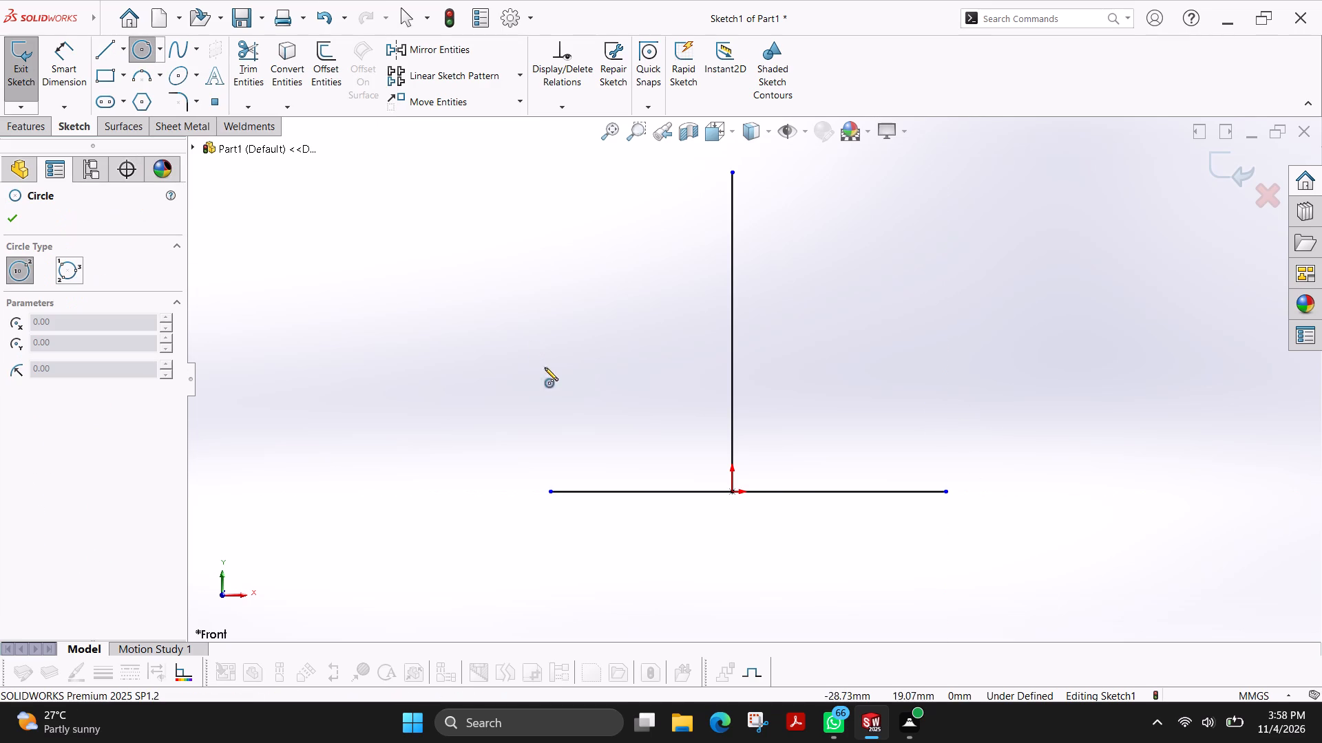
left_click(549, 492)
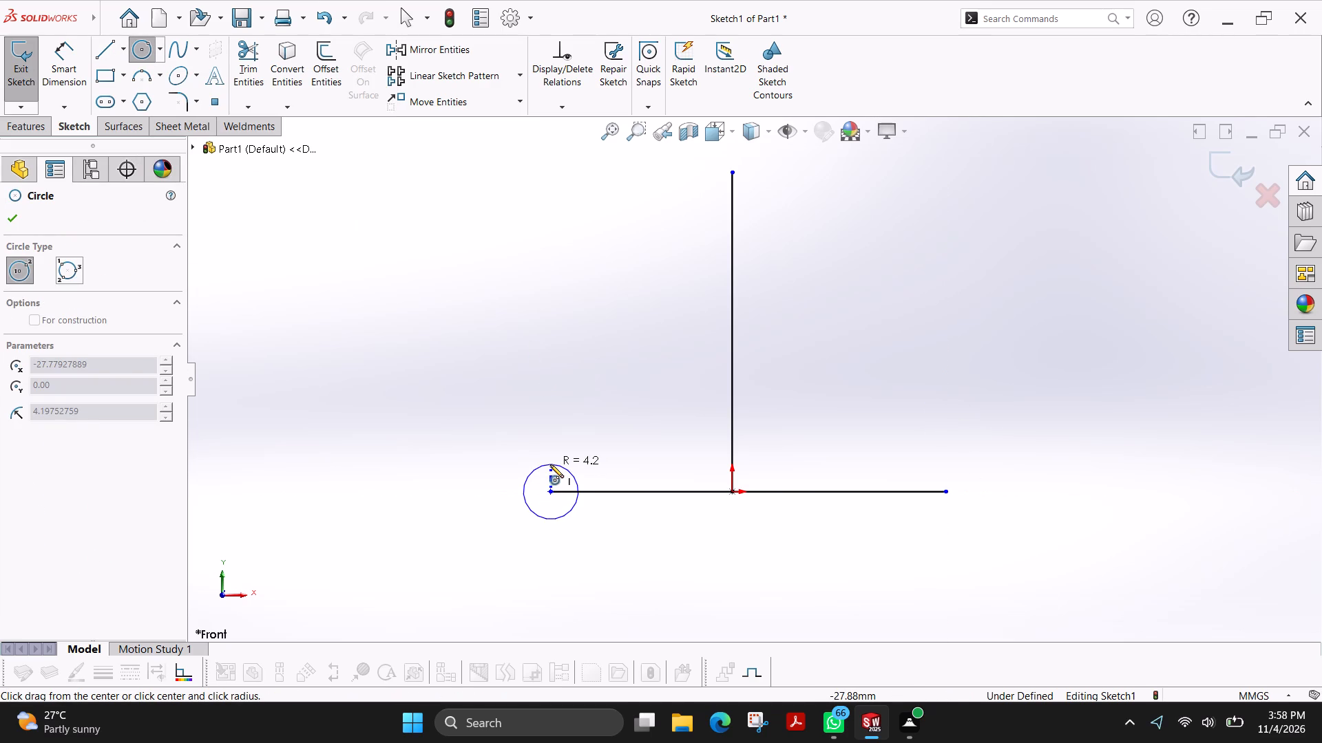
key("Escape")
Close a rectangle about 5.6 mm high above the horizontal line with connected lines up from its left end, across, and down to its right end.
left_click(110, 54)
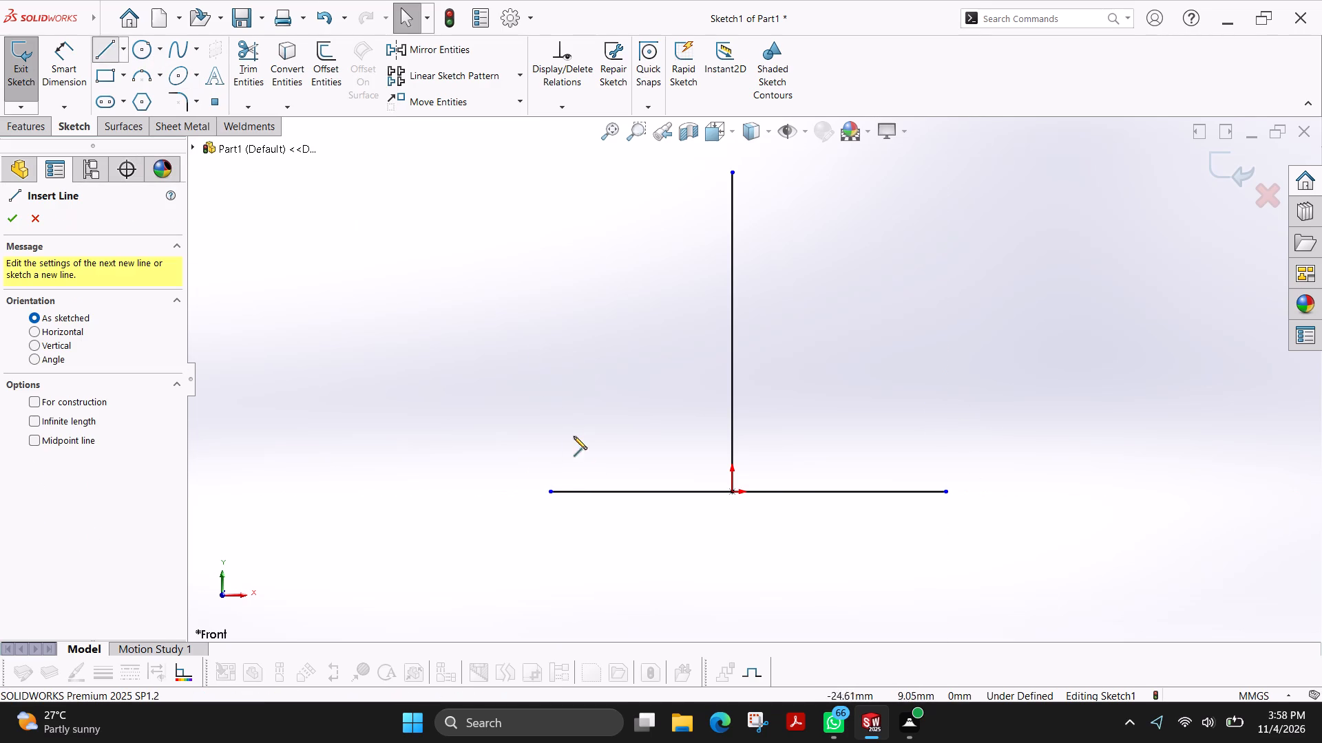
left_click(550, 491)
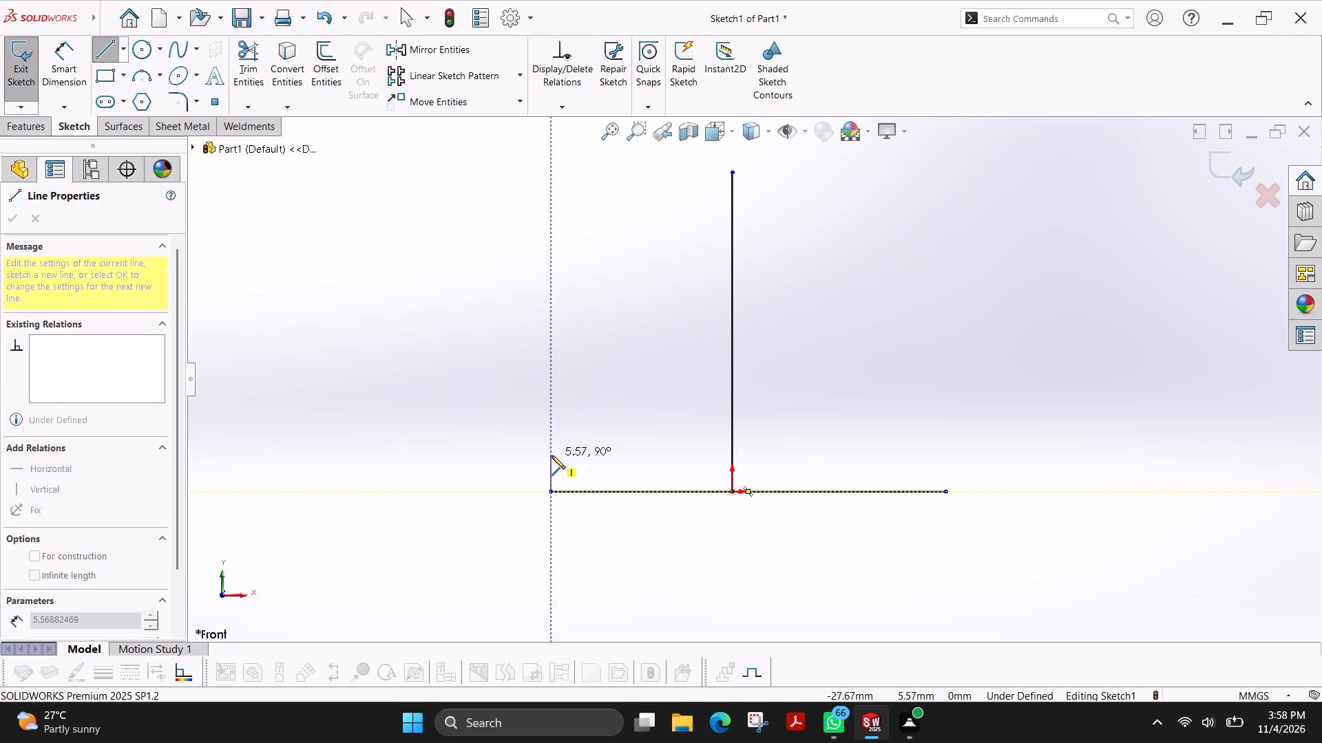
left_click(552, 455)
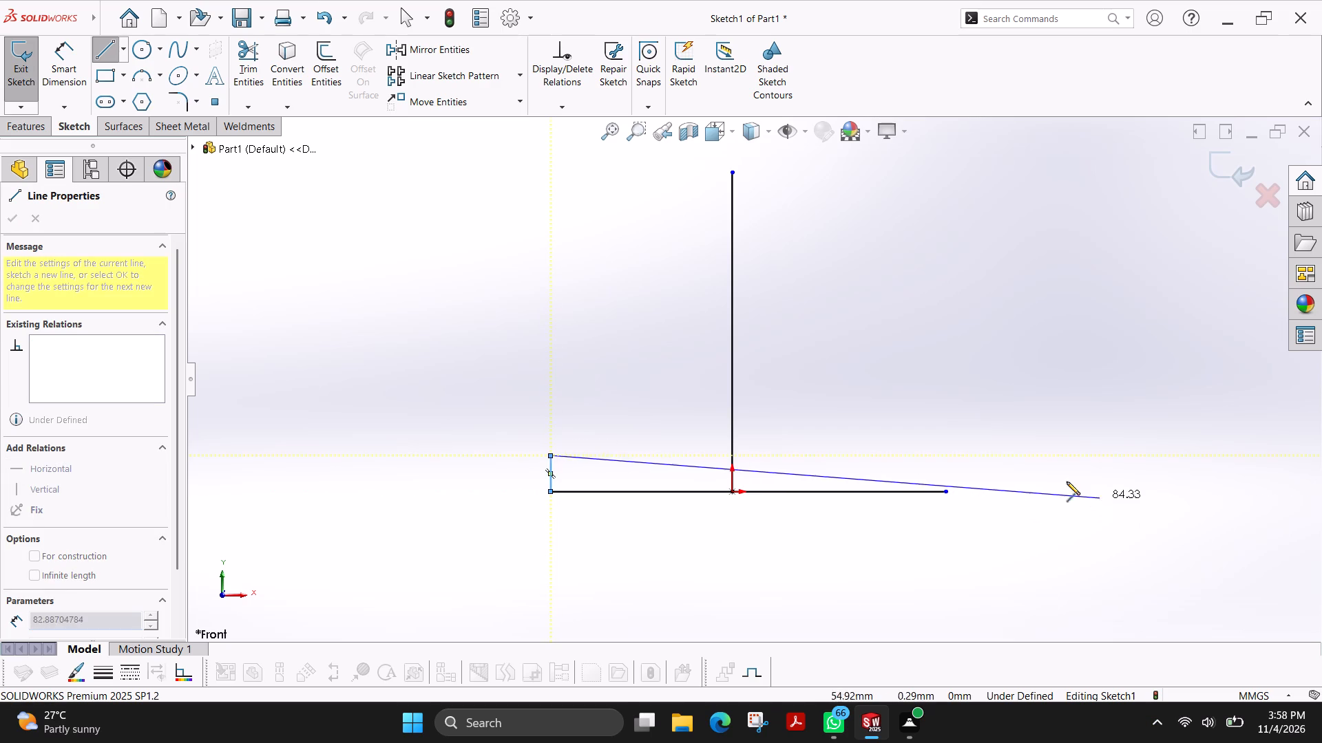
left_click(946, 453)
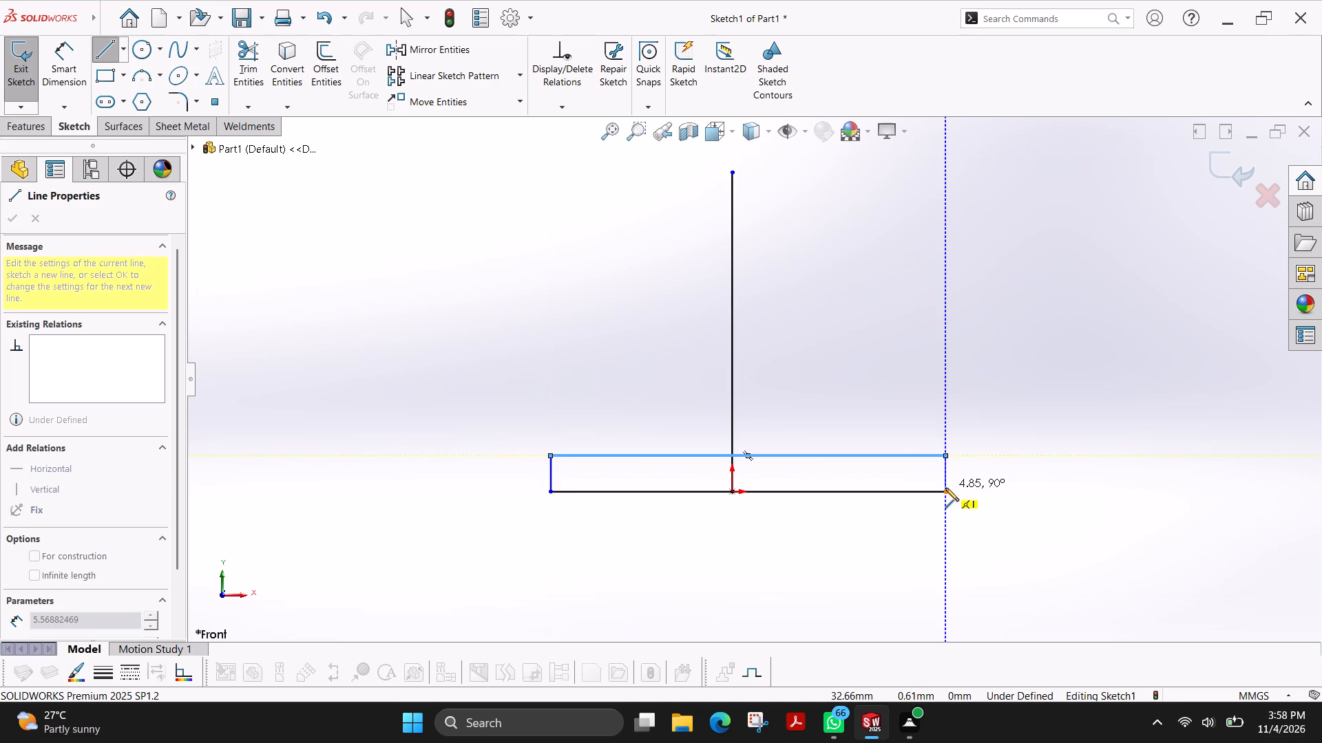
left_click(945, 491)
key("Escape")
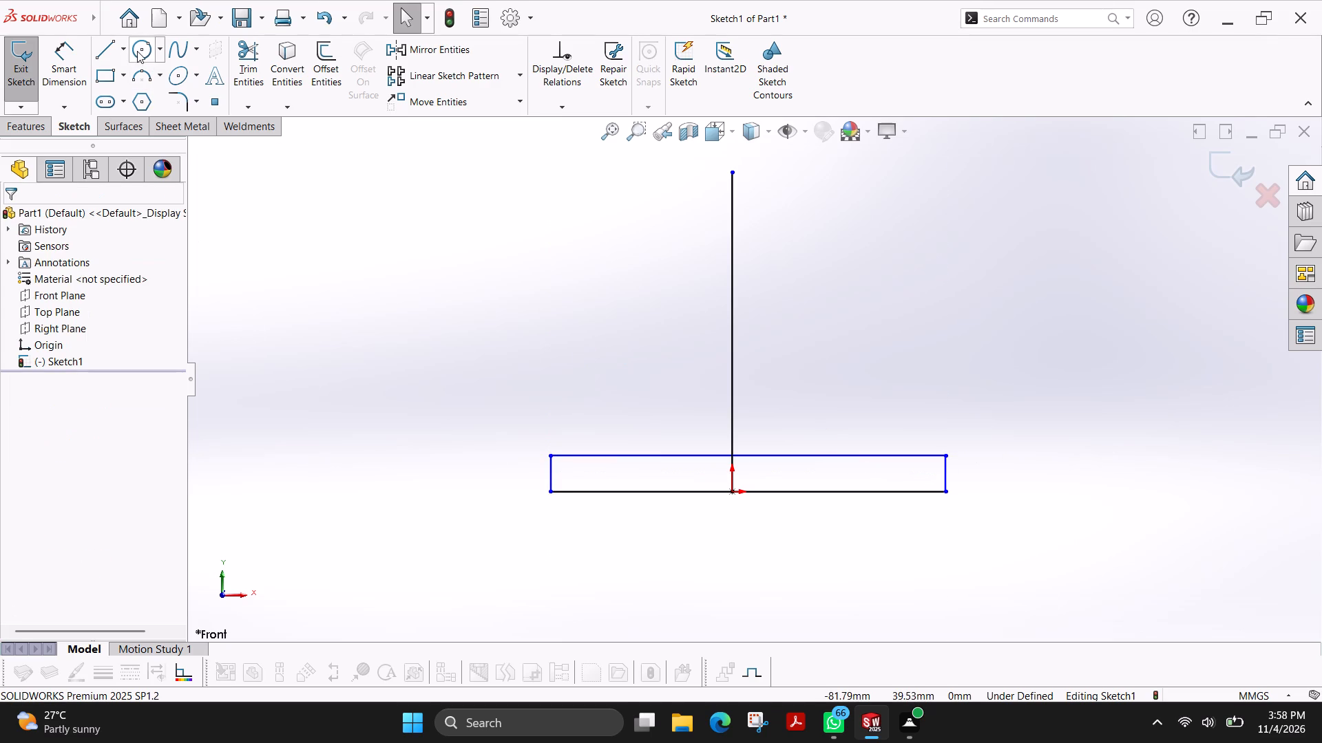
Sketch two circles about 2.8 mm in radius centred on the midpoints of the rectangle's short sides, tangent to its top edge.
left_click(137, 51)
left_click(163, 52)
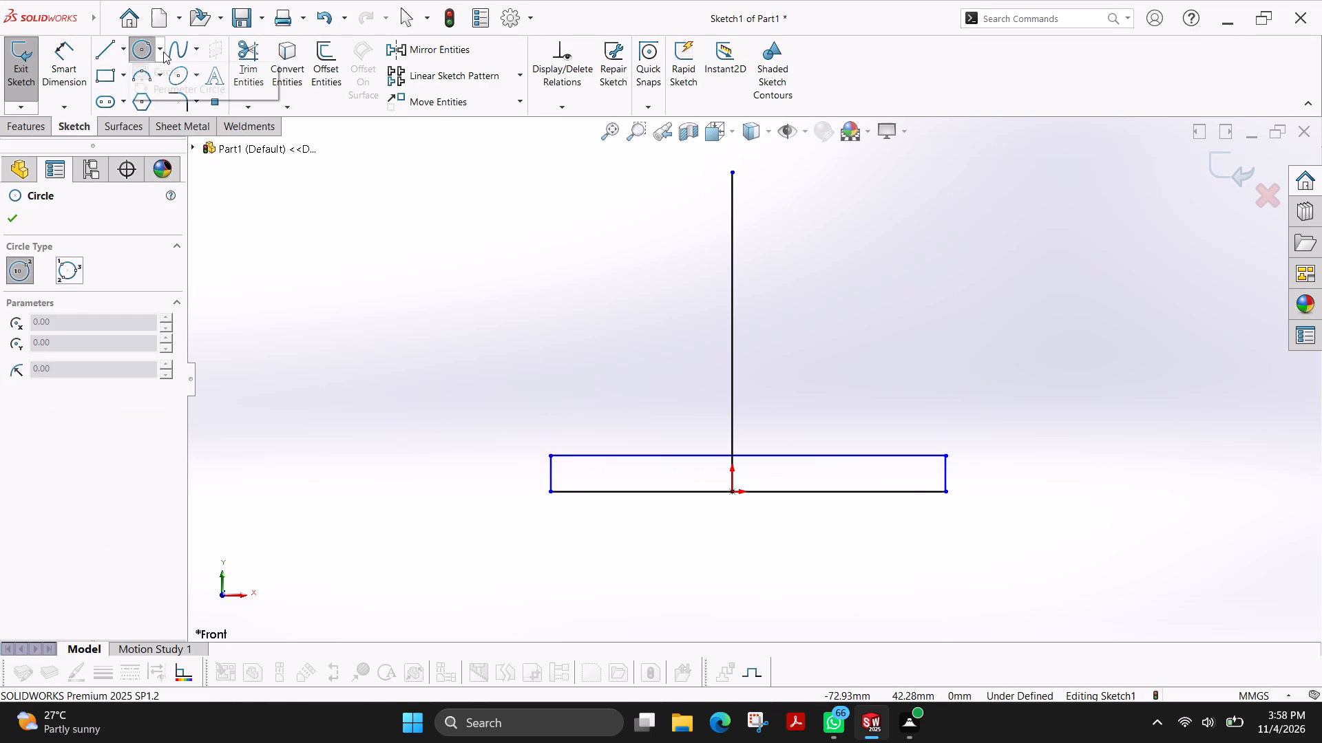
left_click(163, 86)
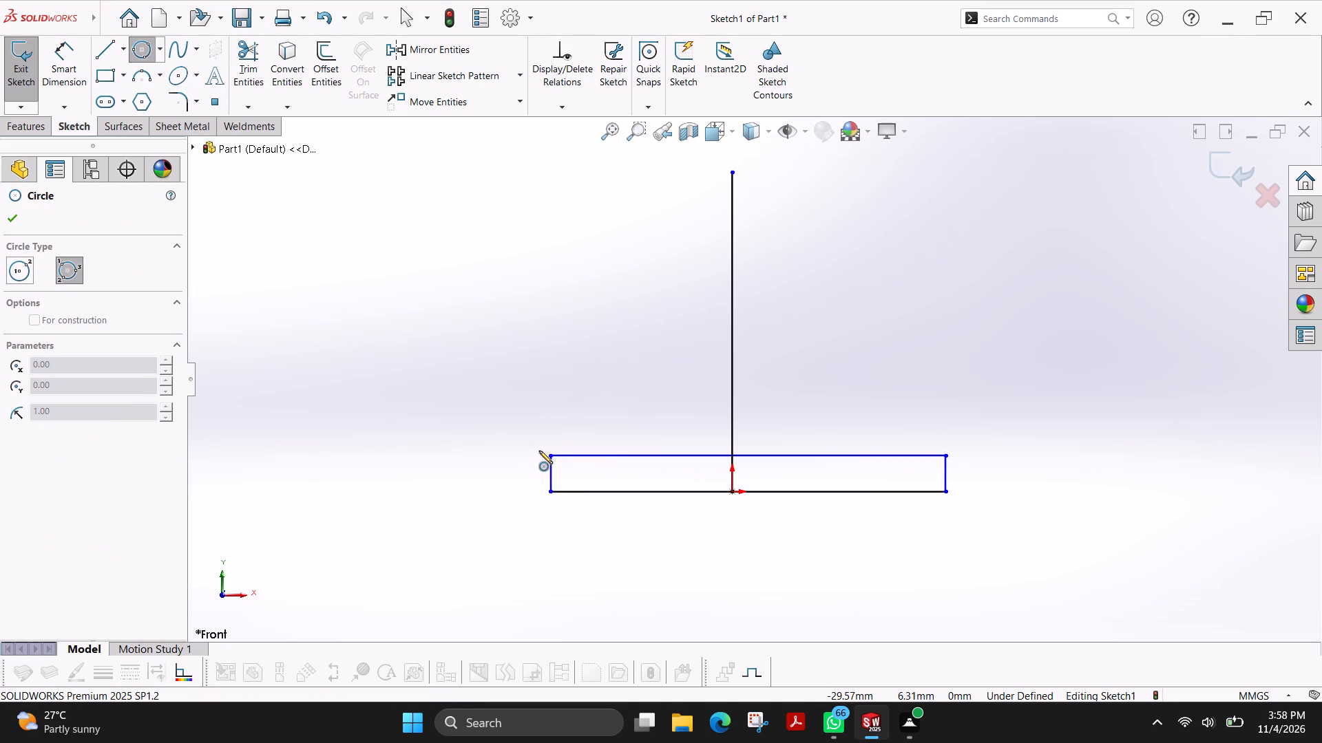
left_click(155, 52)
left_click(152, 75)
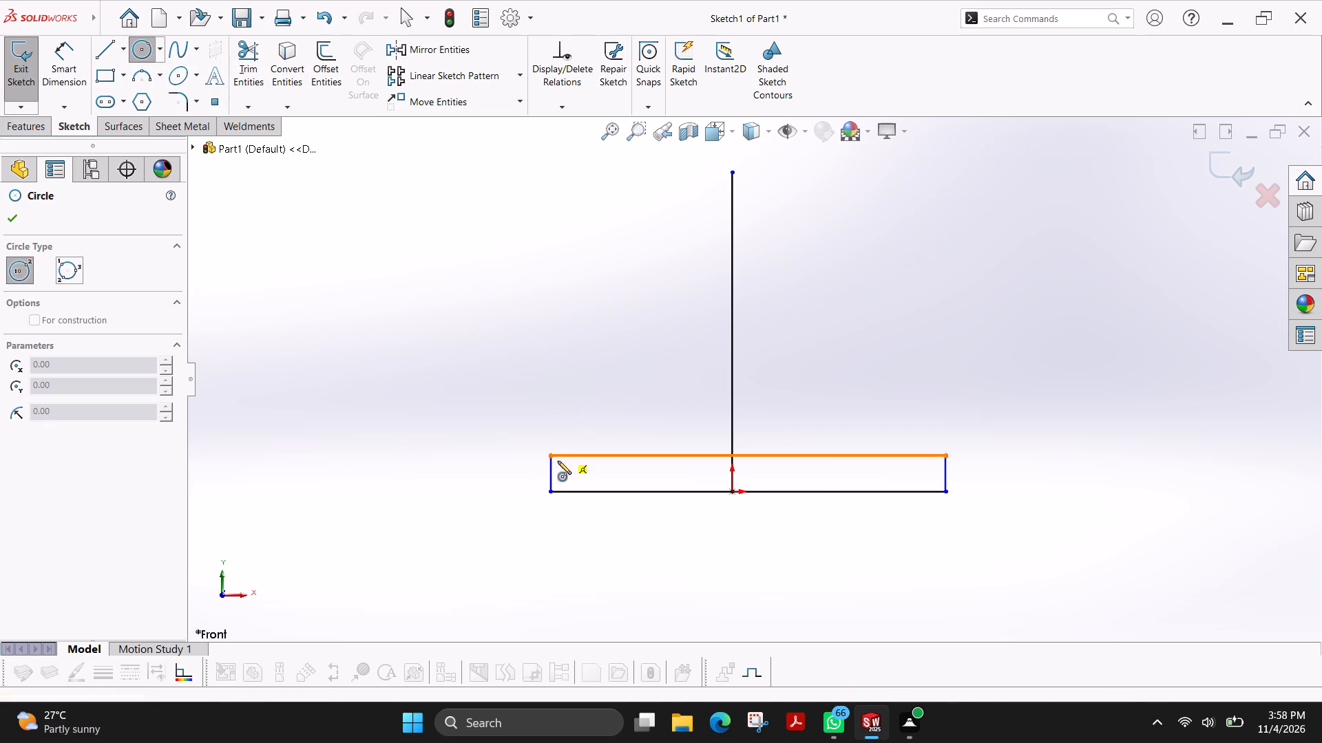
left_click(550, 473)
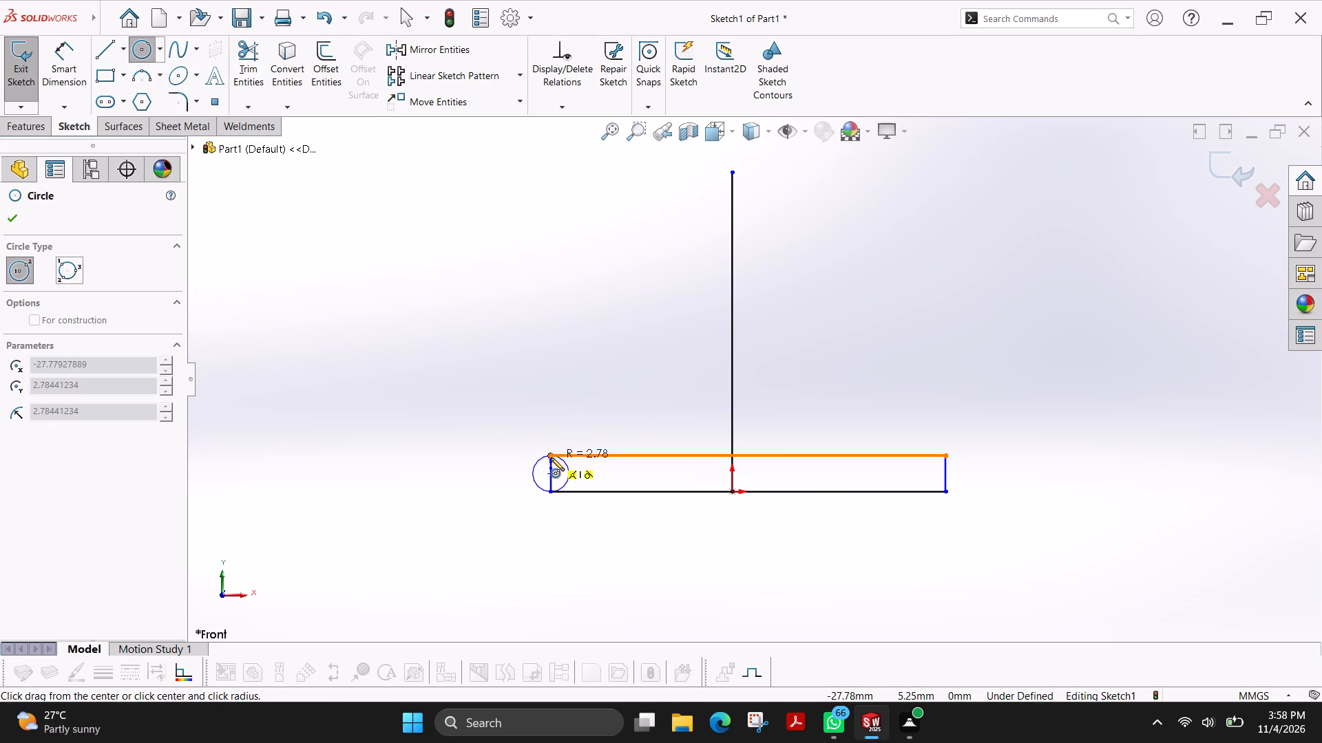
left_click(551, 457)
left_click(946, 474)
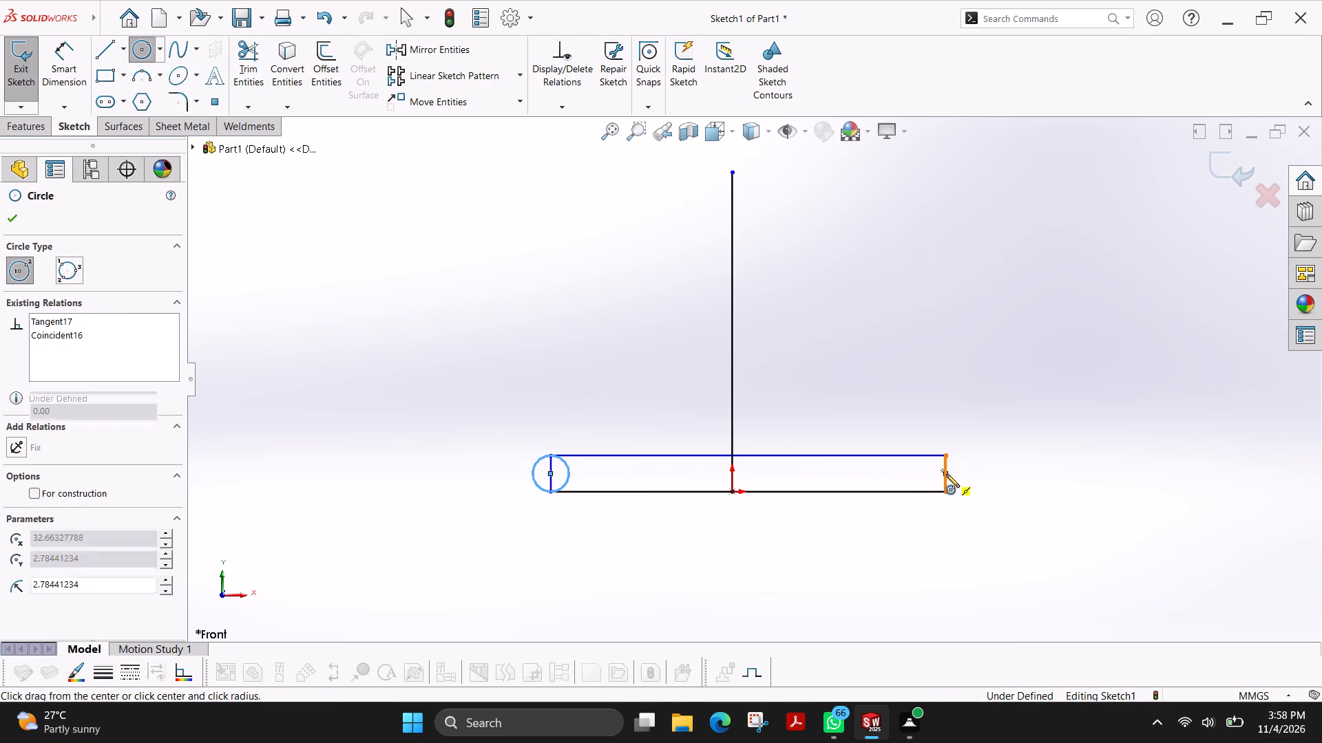
left_click(946, 456)
key("Escape")
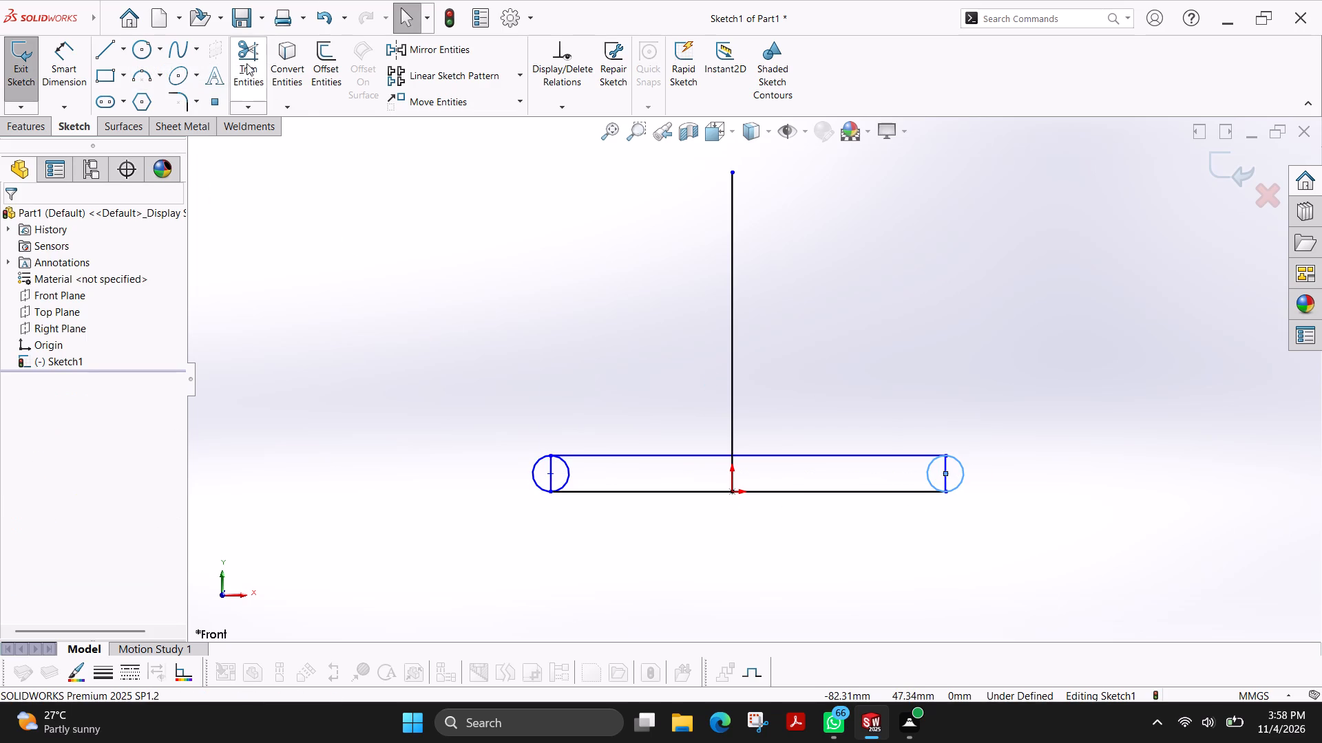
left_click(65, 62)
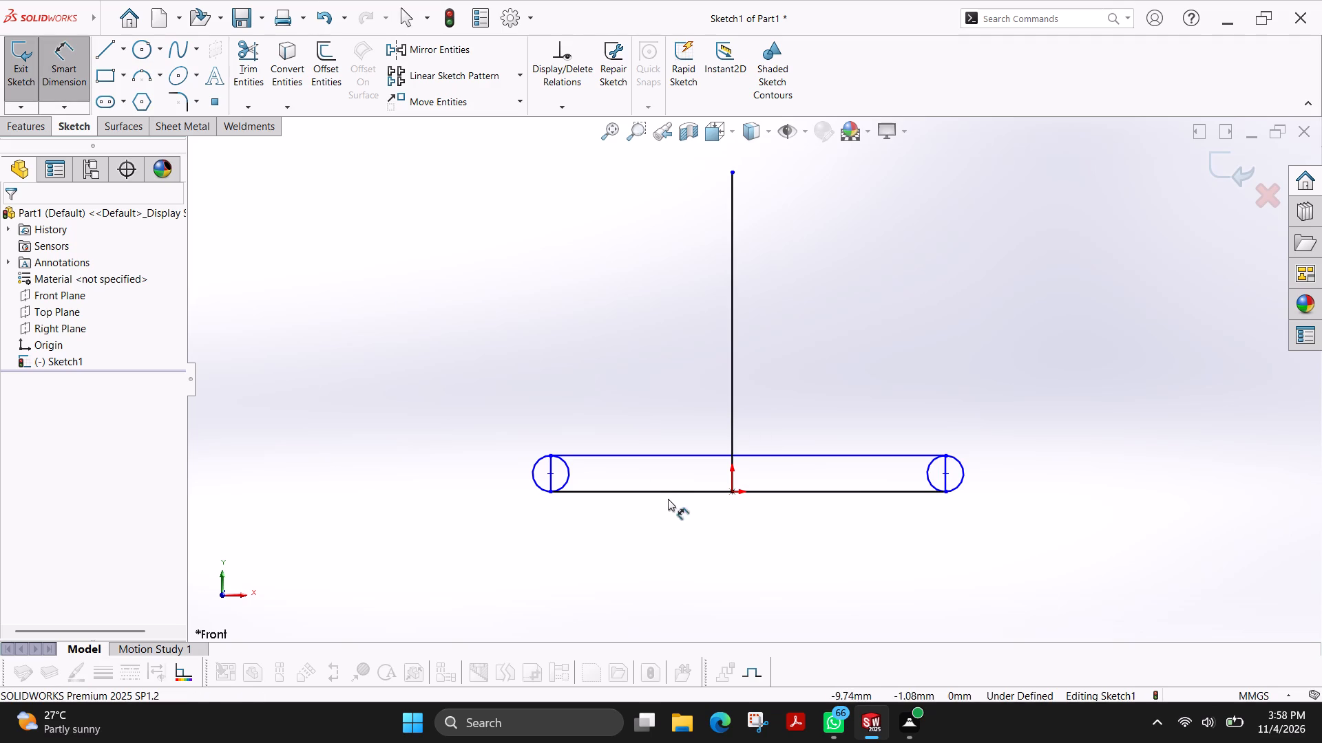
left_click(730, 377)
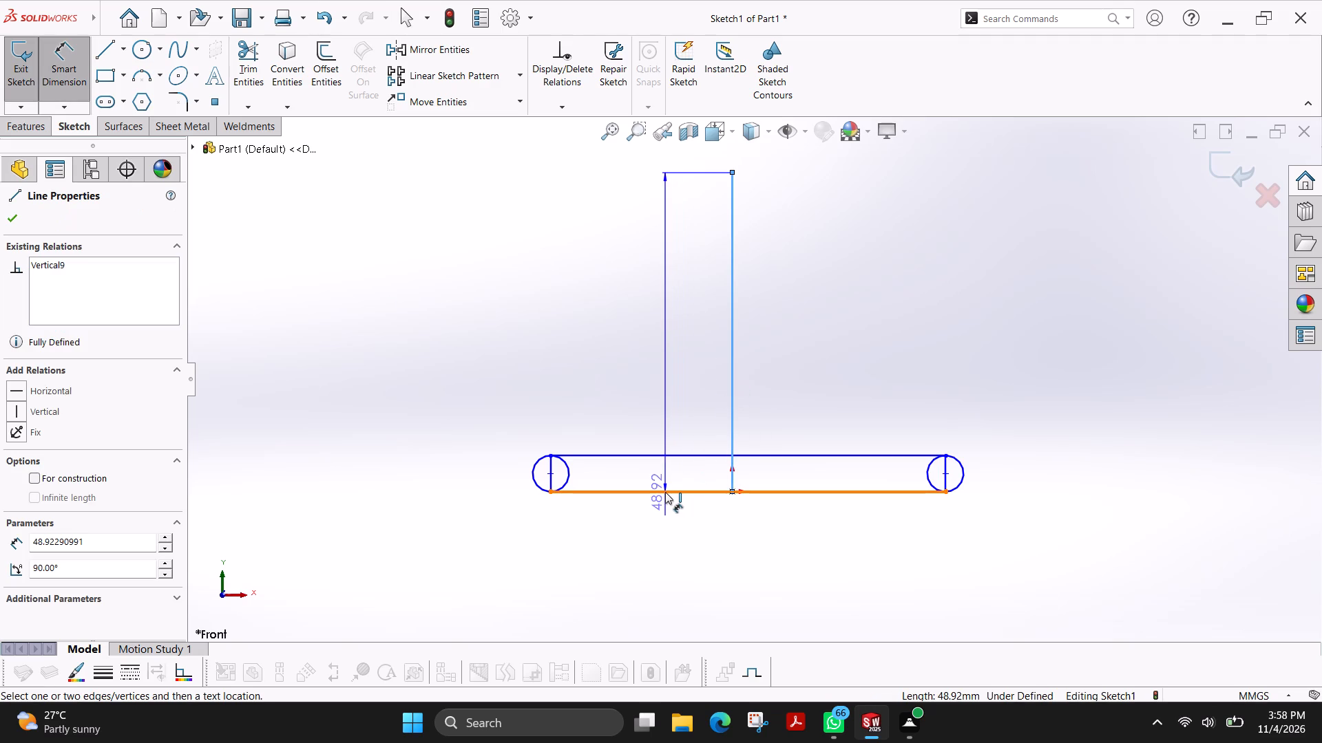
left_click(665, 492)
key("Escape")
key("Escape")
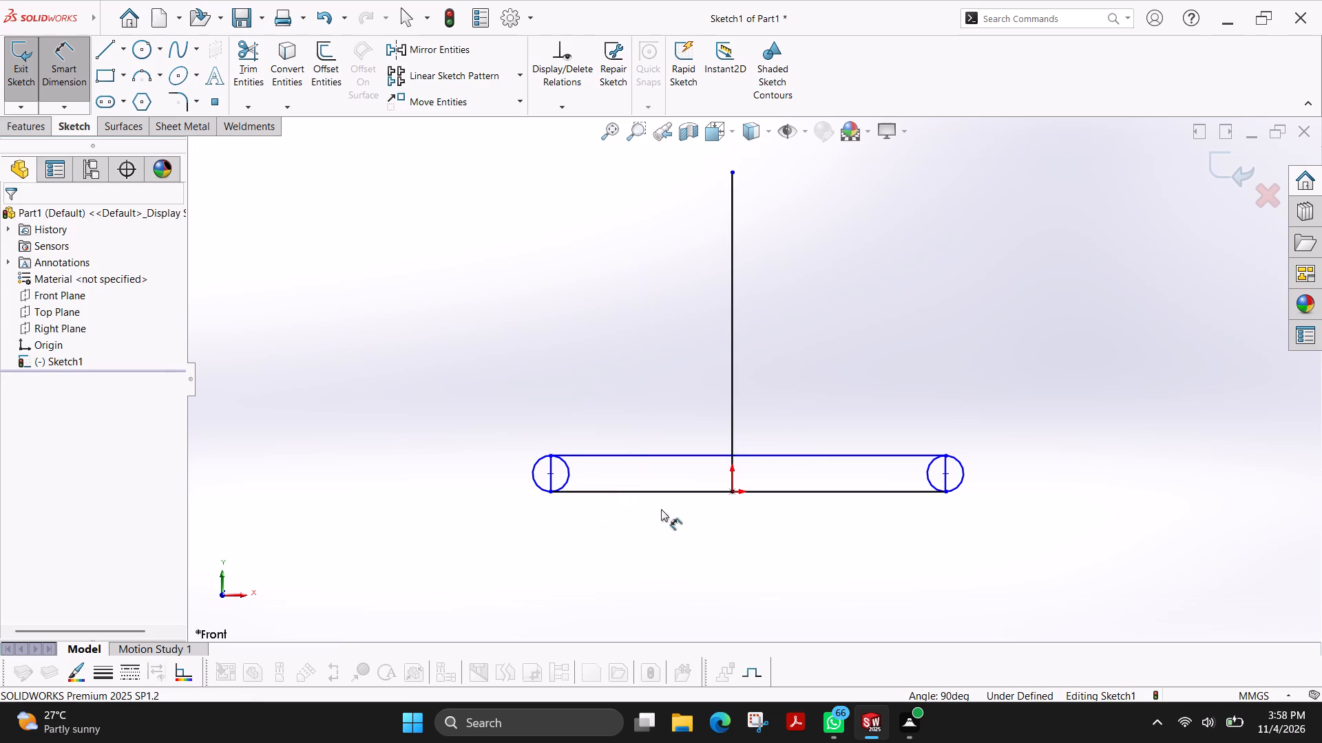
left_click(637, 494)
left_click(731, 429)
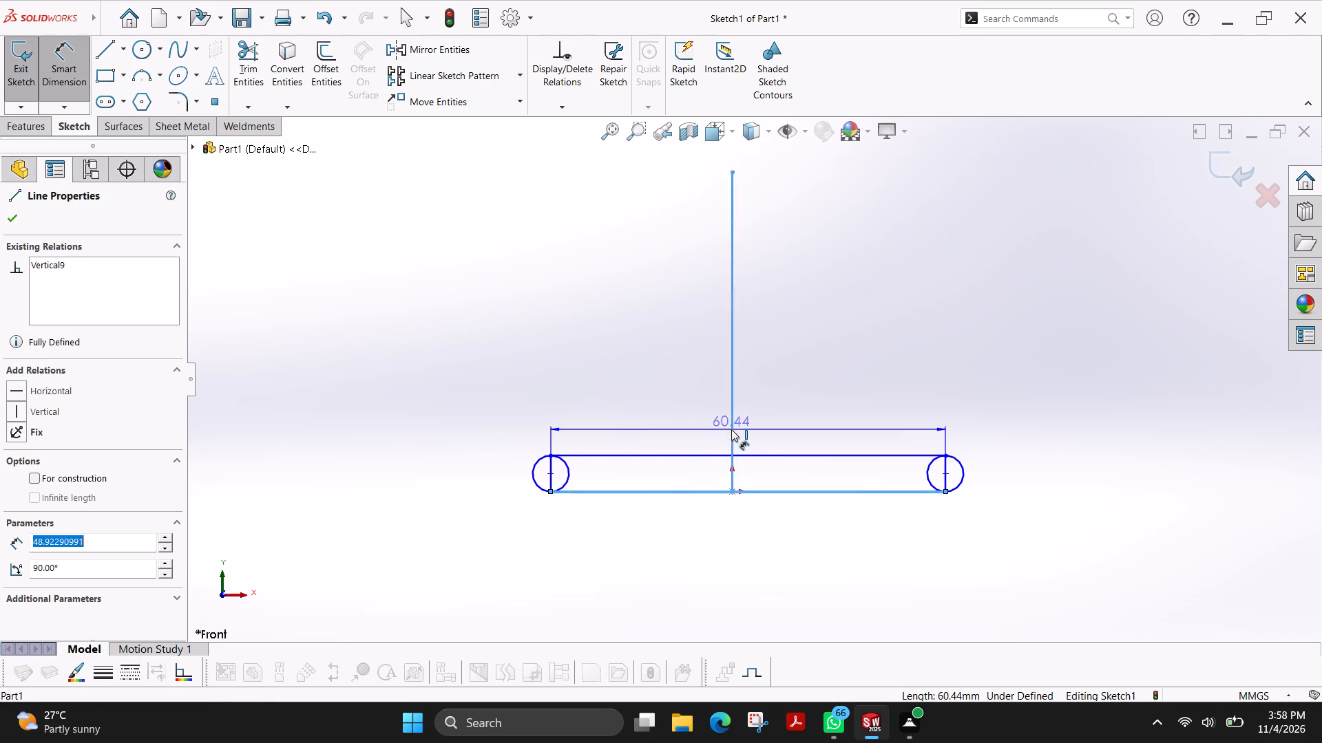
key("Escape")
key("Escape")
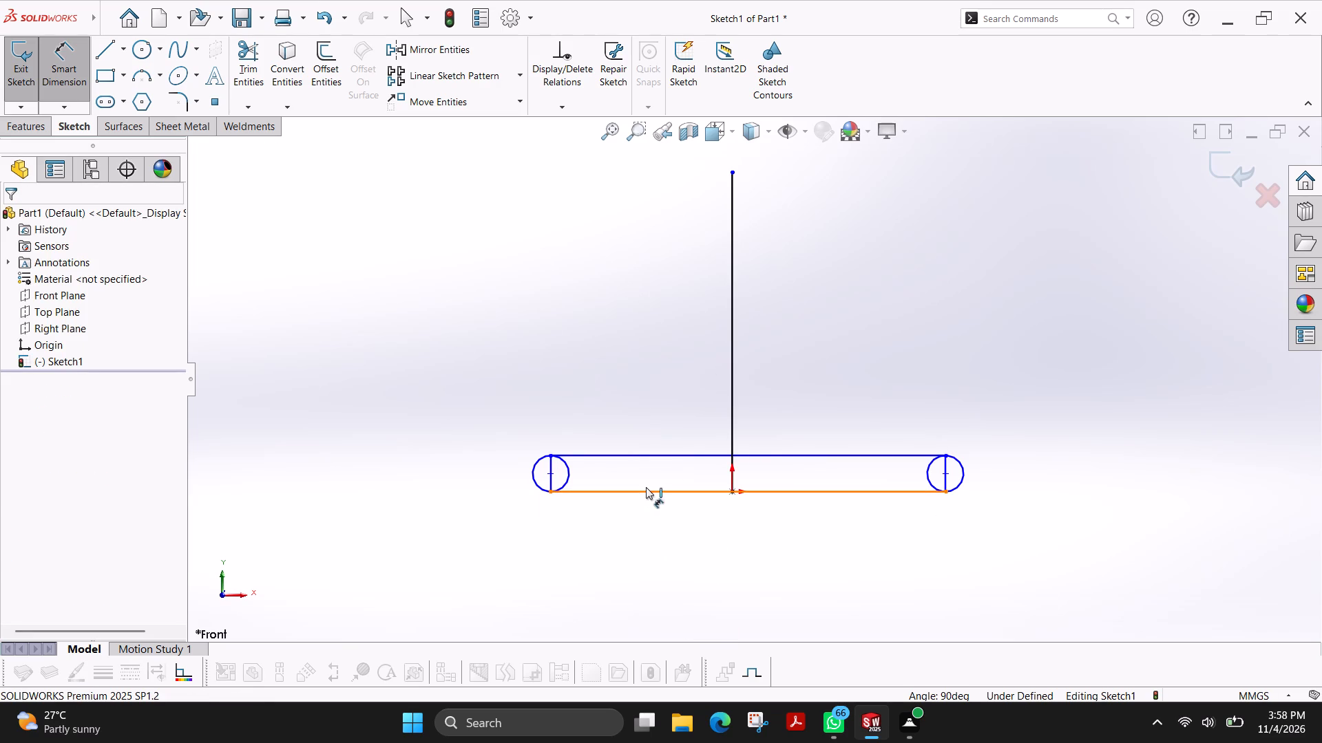
Dimension the rectangle's bottom line to a length of 28 mm.
left_click(648, 492)
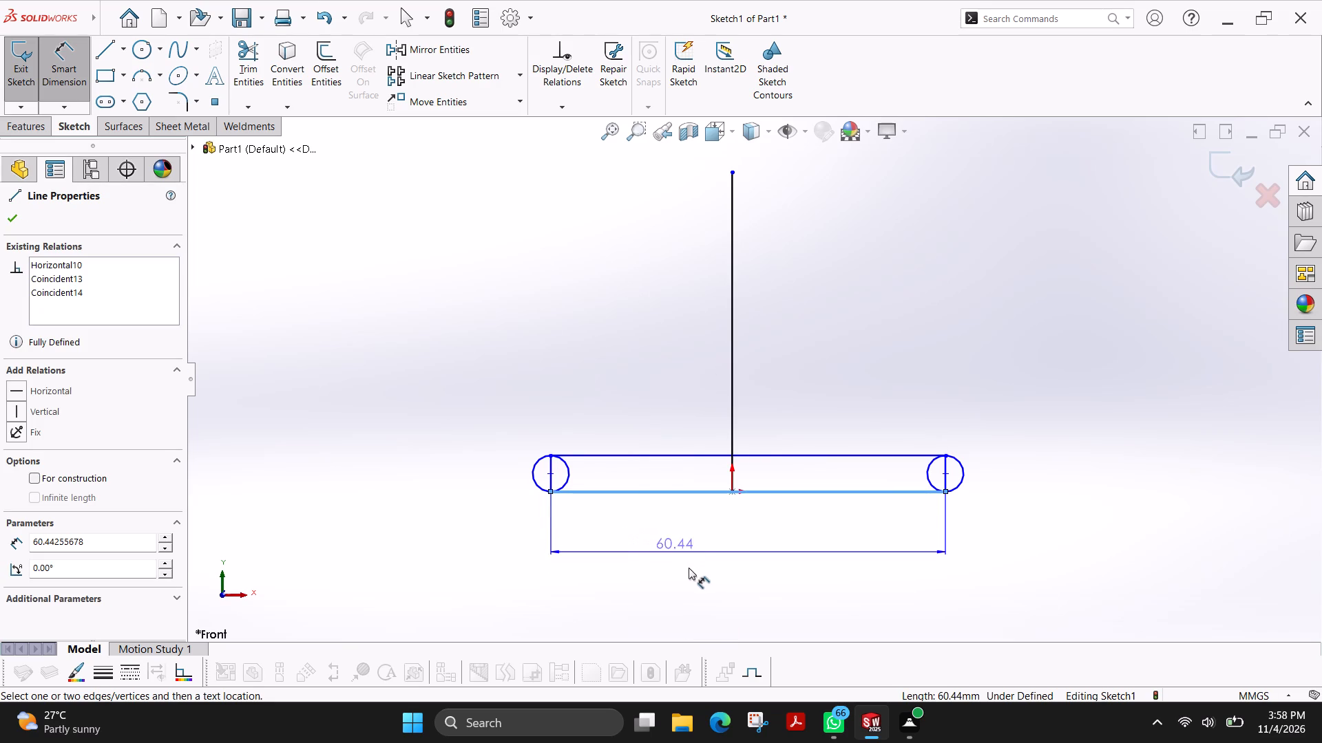
left_click(694, 572)
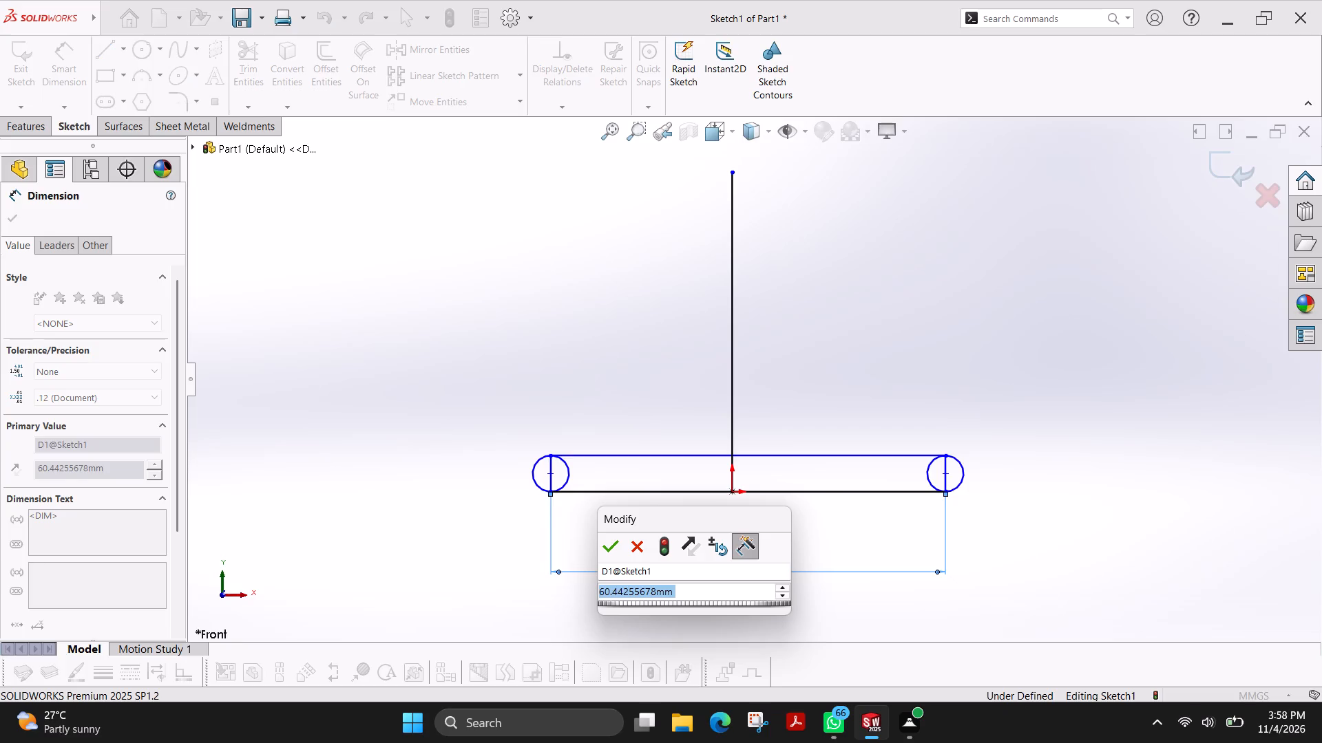
type("28")
key("Return")
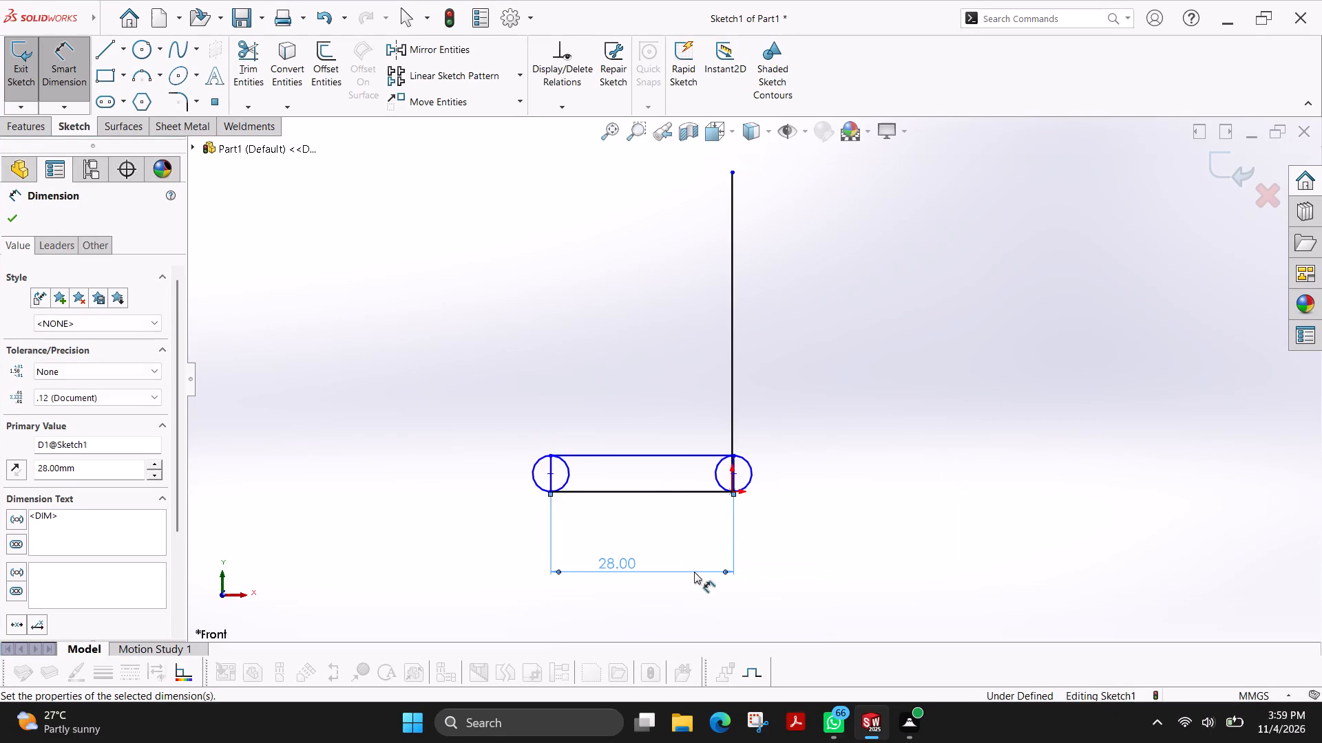
Dimension the horizontal distance from the rectangle's lower-left corner to the long vertical line as 28/2 (14 mm).
scroll(750, 479, "down", 7)
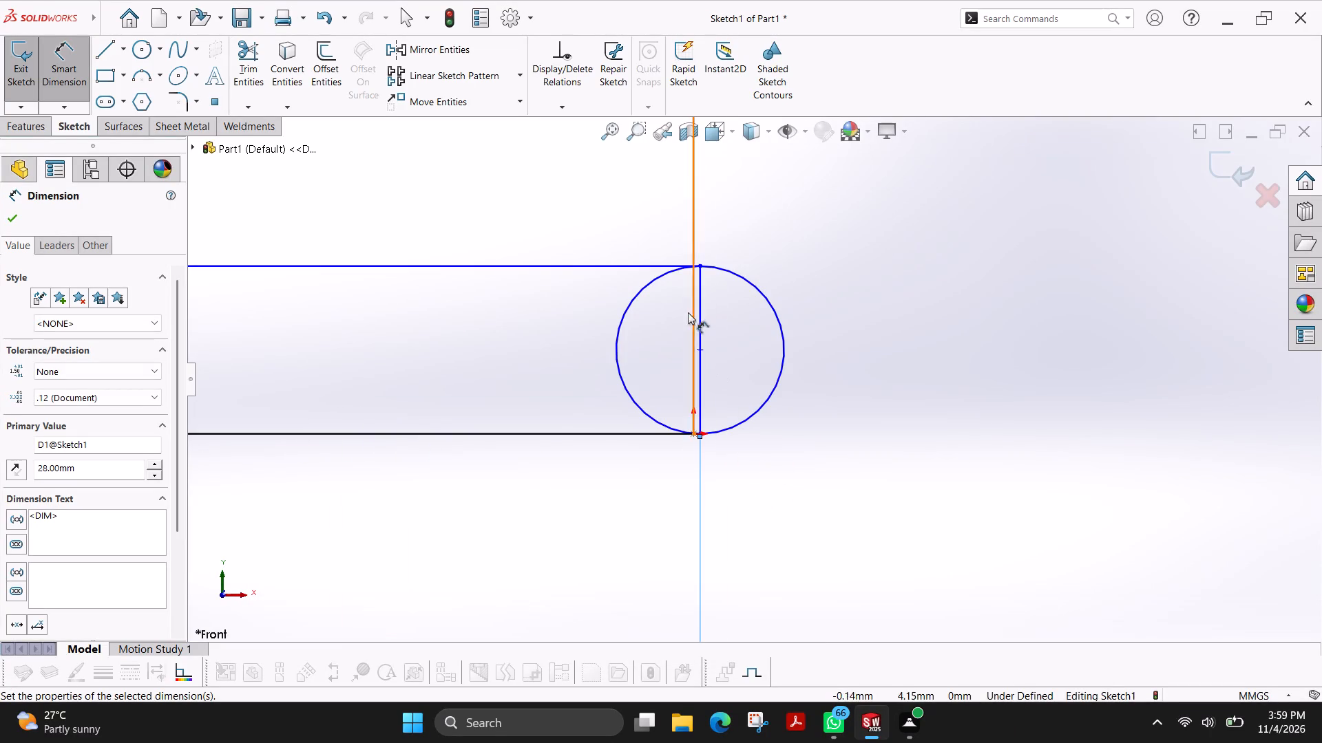
scroll(650, 411, "up", 2)
scroll(589, 386, "up", 4)
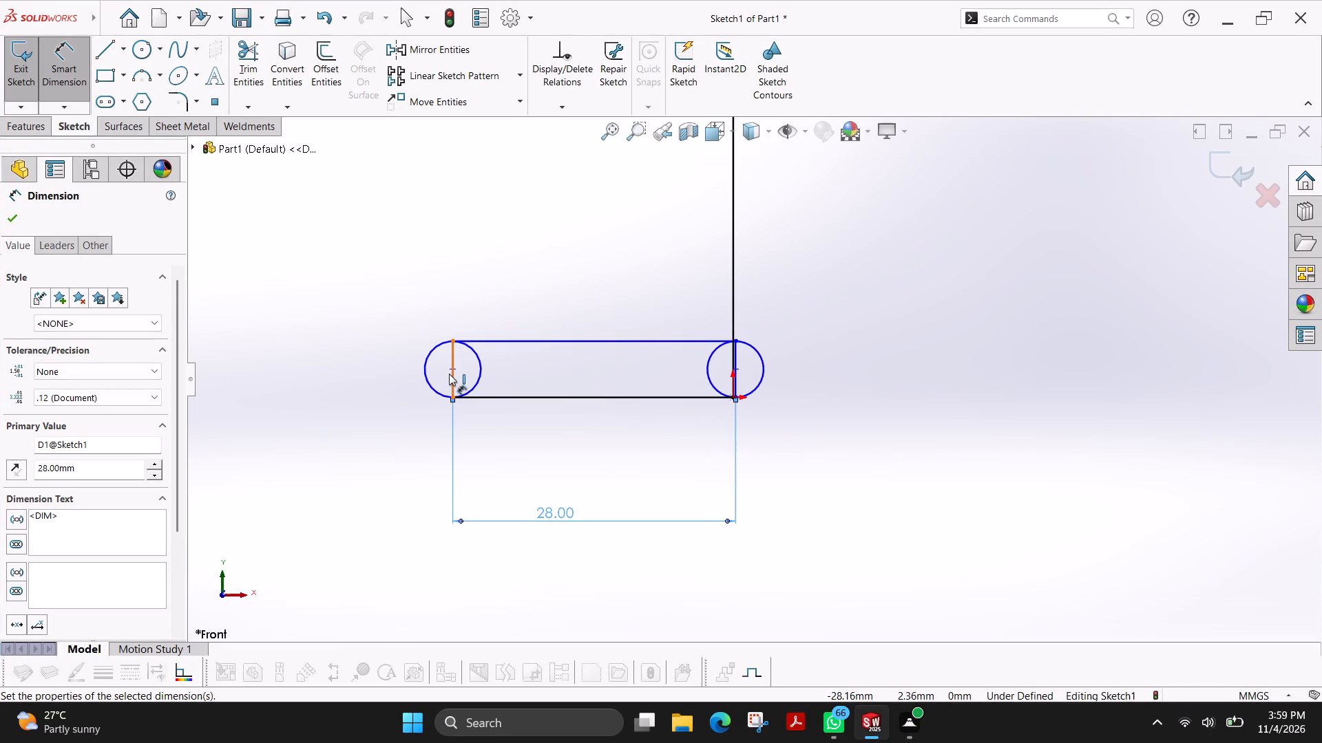
left_click(453, 369)
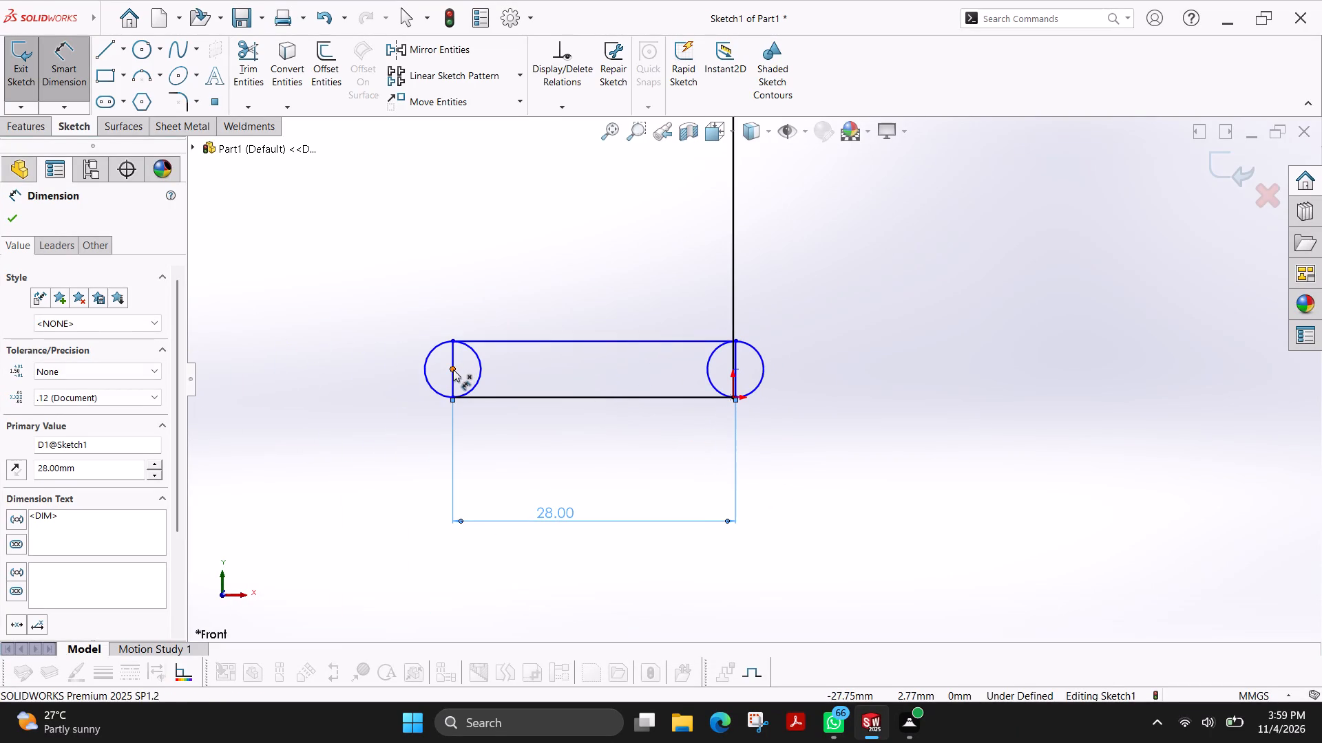
key("Escape")
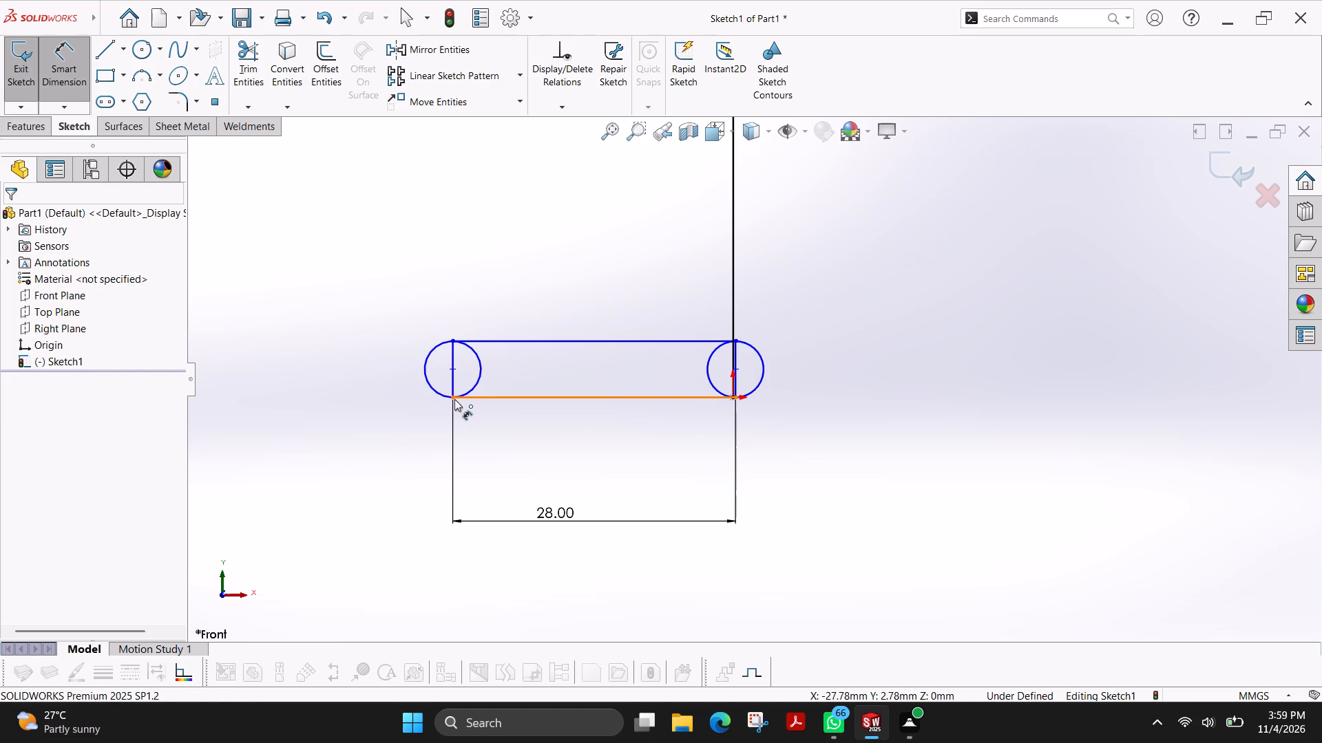
left_click(454, 399)
left_click(732, 266)
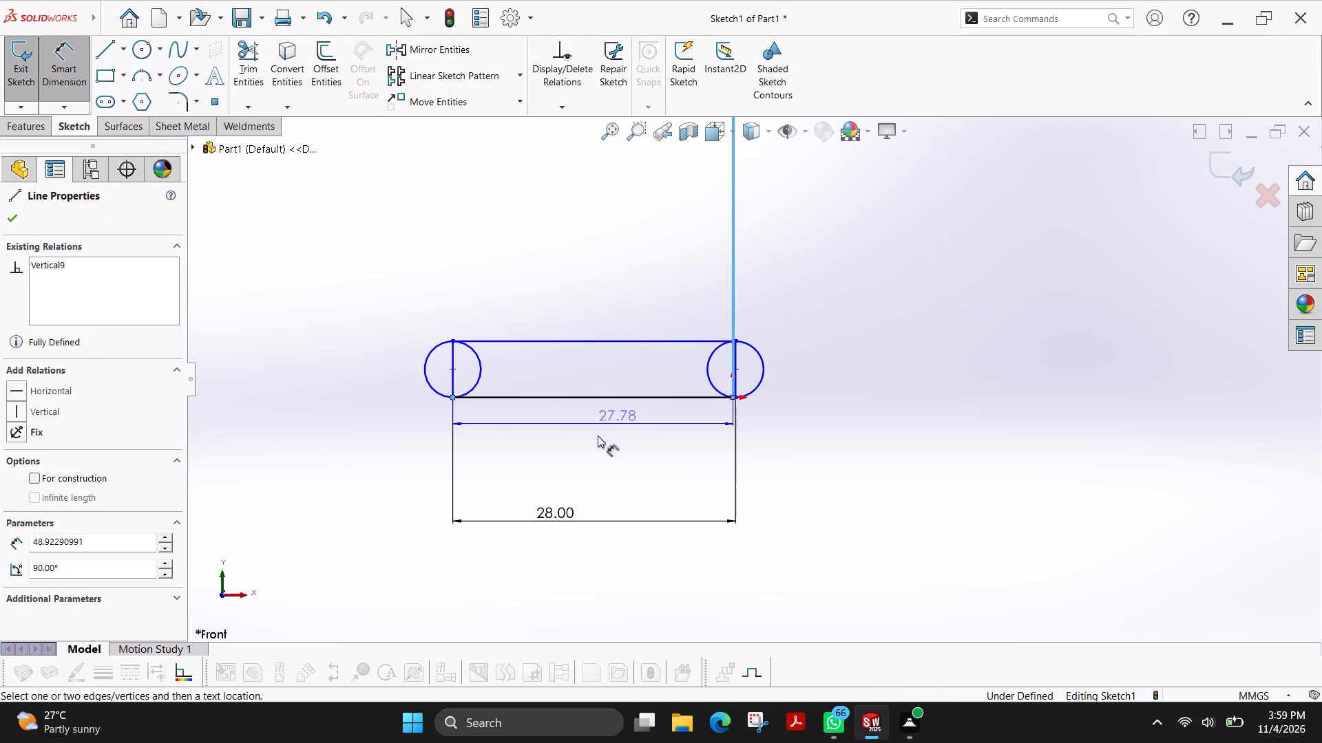
left_click(580, 458)
type("28/2")
key("Return")
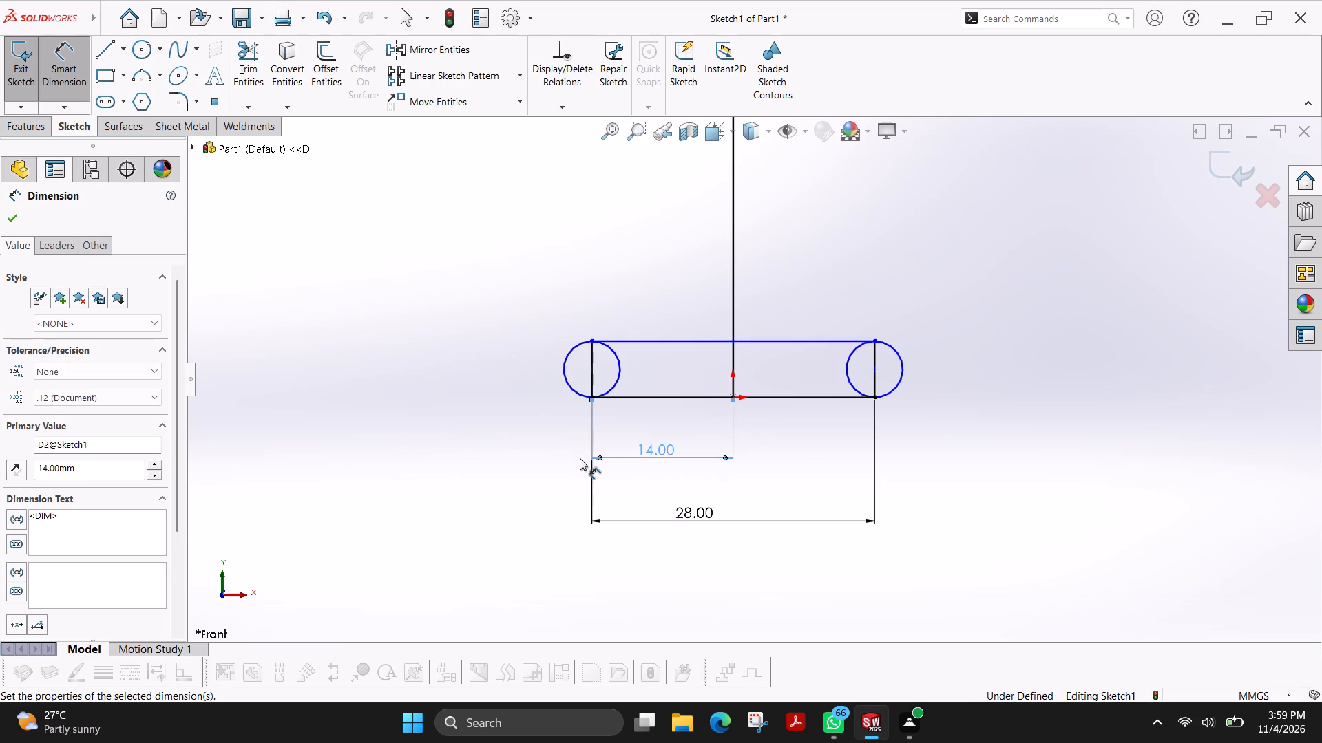
Dimension the left end circle with a diameter of 3 mm.
scroll(719, 369, "down", 2)
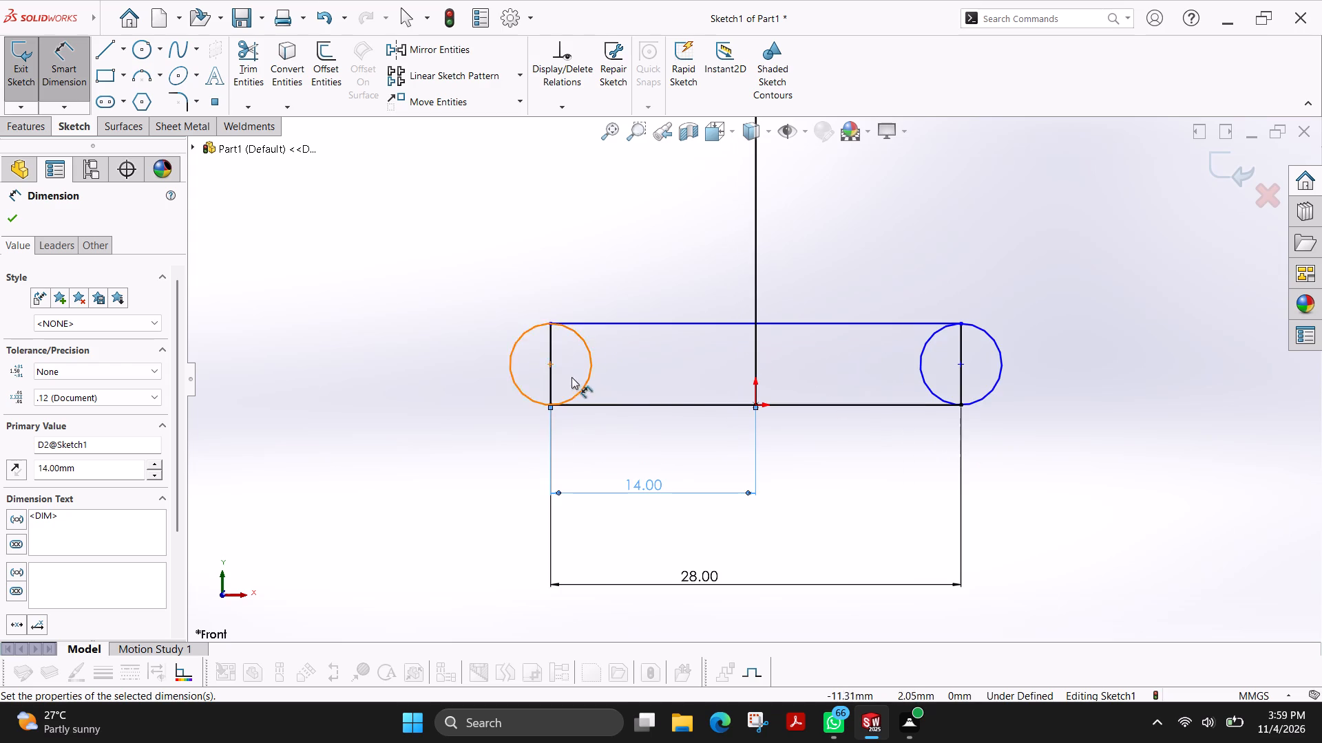
left_click(512, 376)
left_click(460, 428)
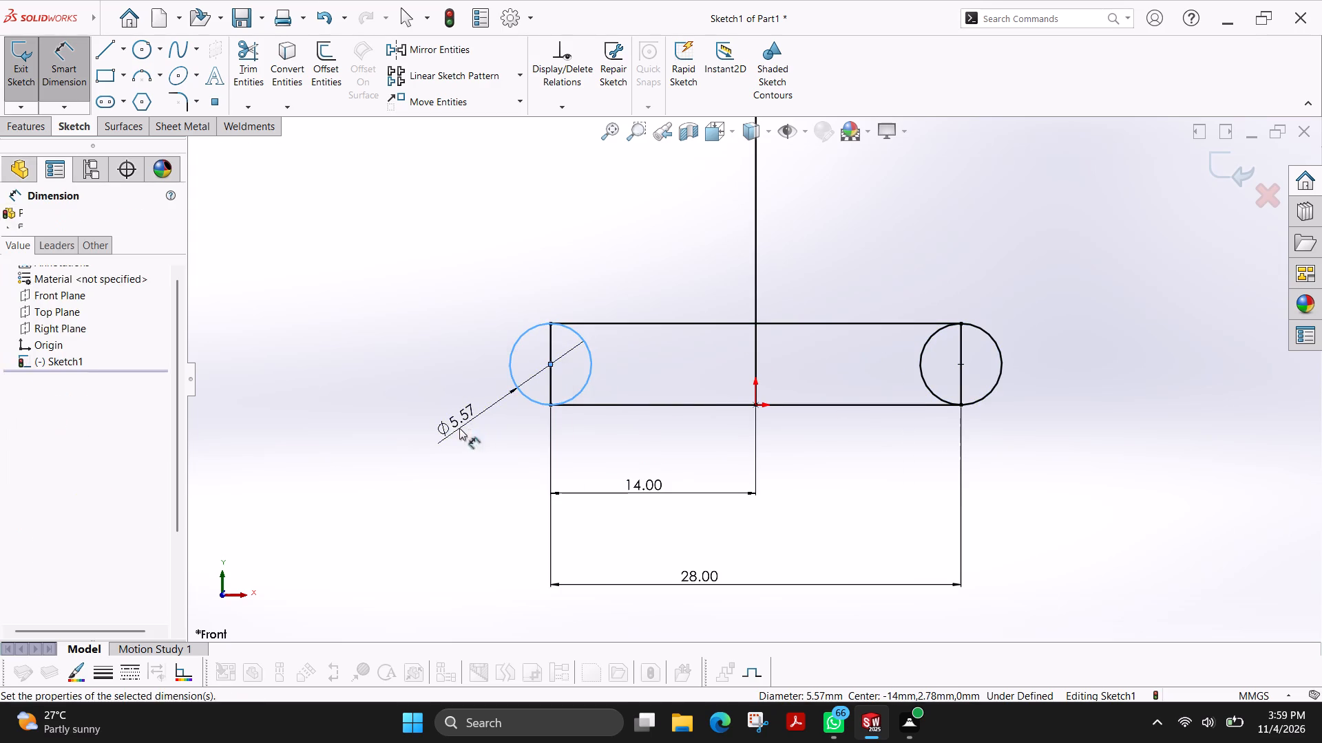
key("3")
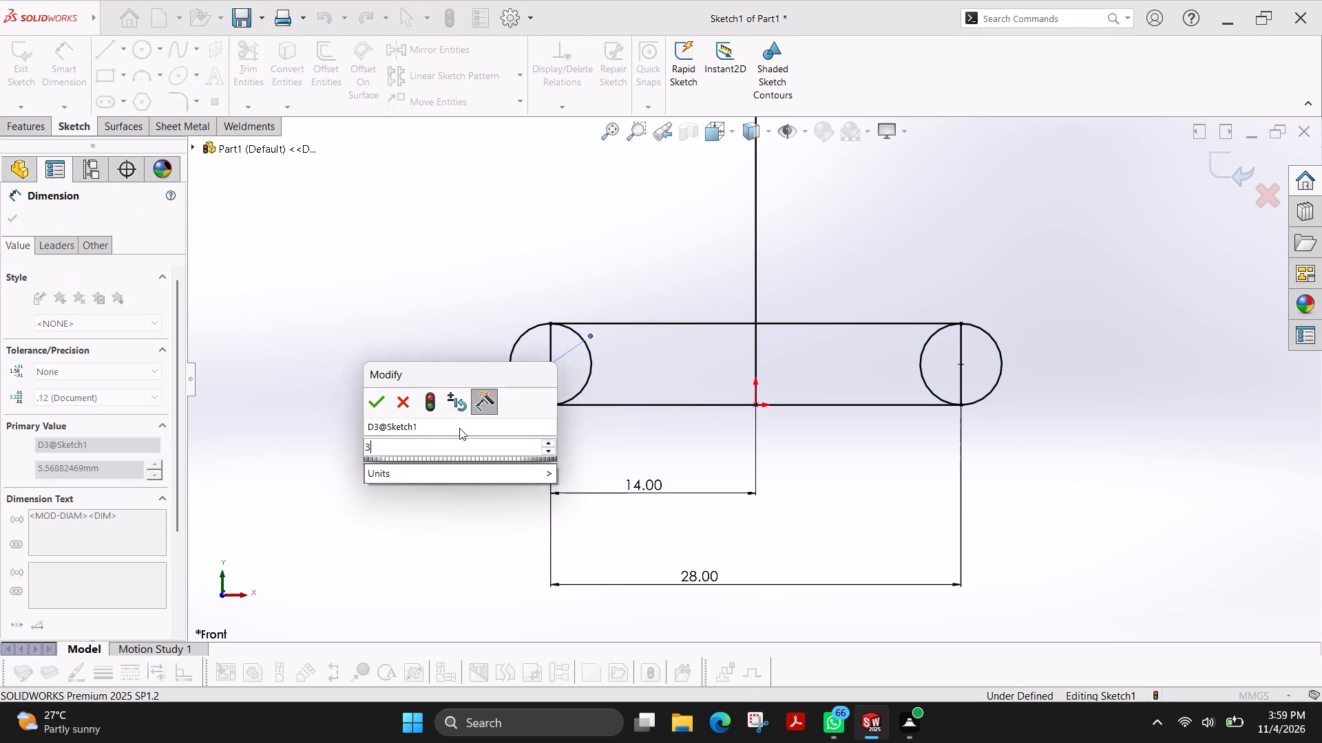
key("Return")
Move the 28 mm and 14 mm dimensions farther below the profile, keeping the 14 mm one above the 28 mm one.
scroll(746, 315, "up", 3)
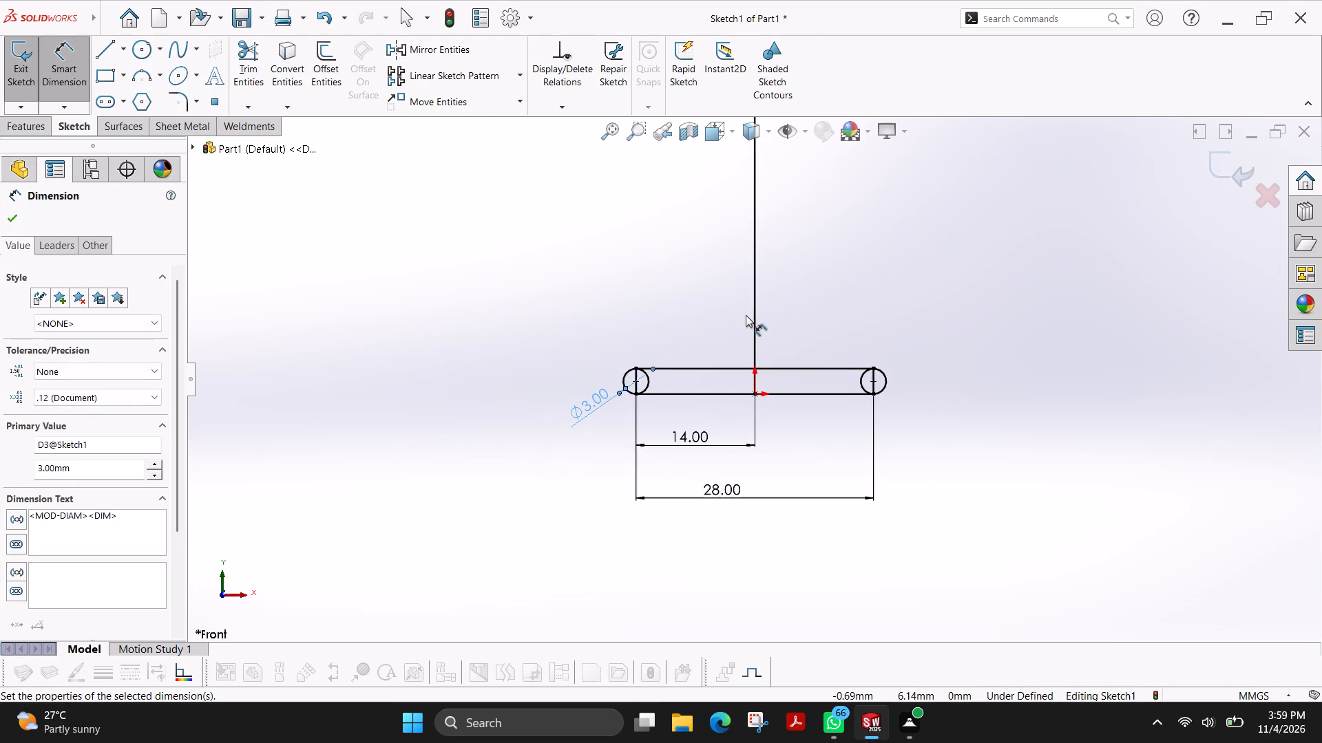
scroll(746, 315, "up", 1)
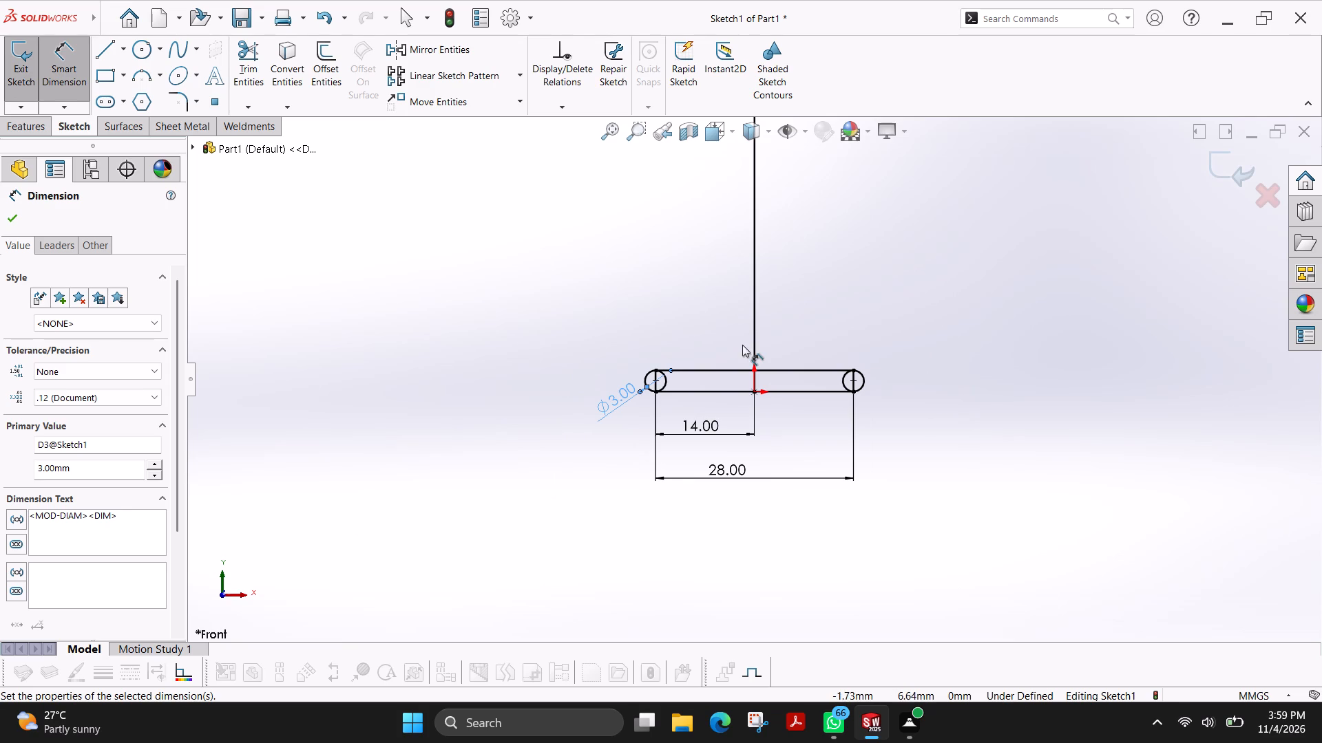
left_click_drag(746, 473, 741, 588)
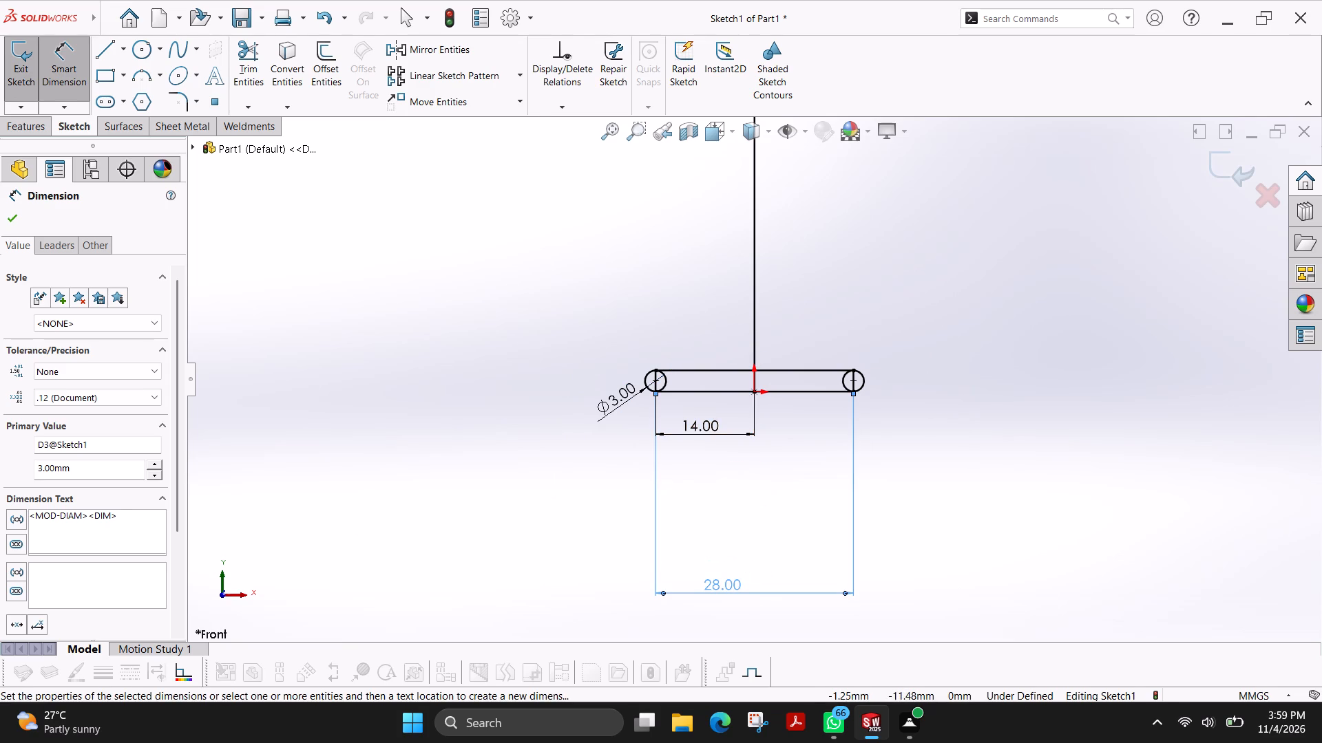
left_click_drag(714, 430, 717, 563)
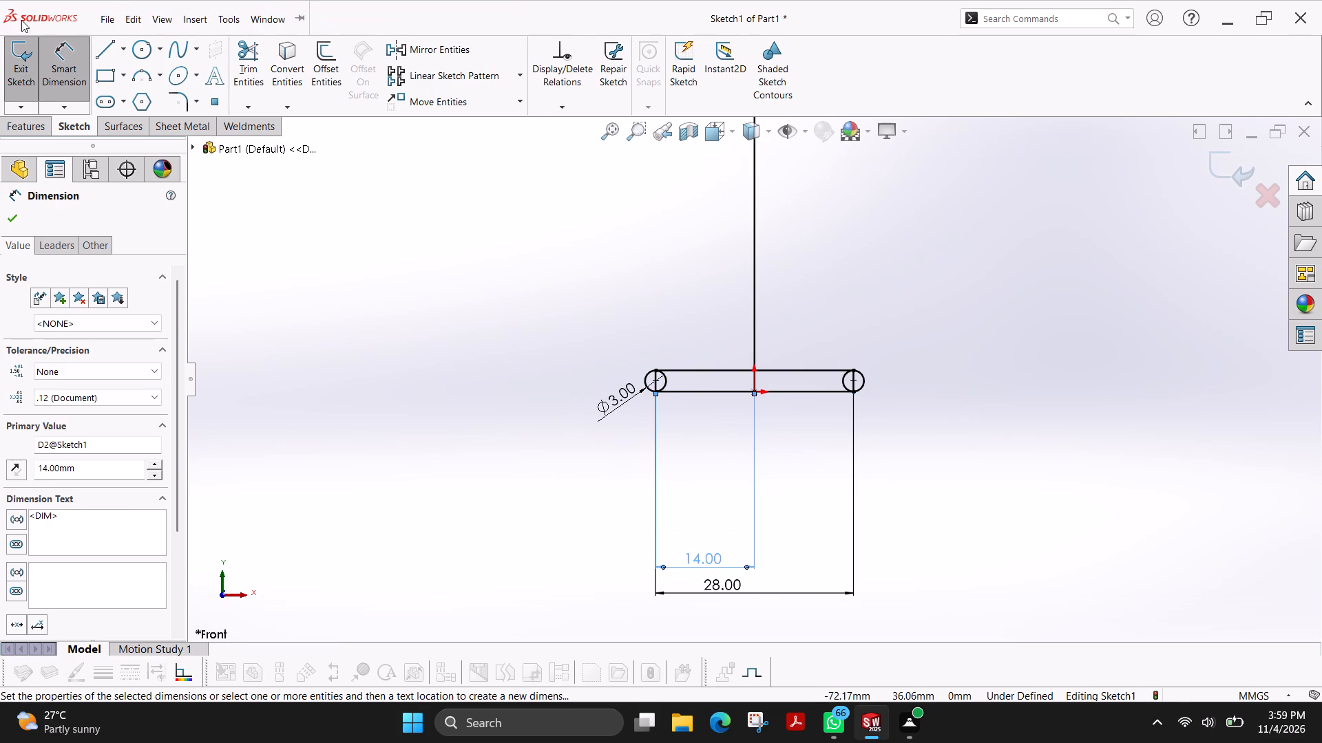
Sketch a midpoint line about 18.5 mm long on the rectangle's top edge, centred on the vertical line, continuing about 5.5 mm down from its left end.
left_click(101, 52)
left_click(61, 436)
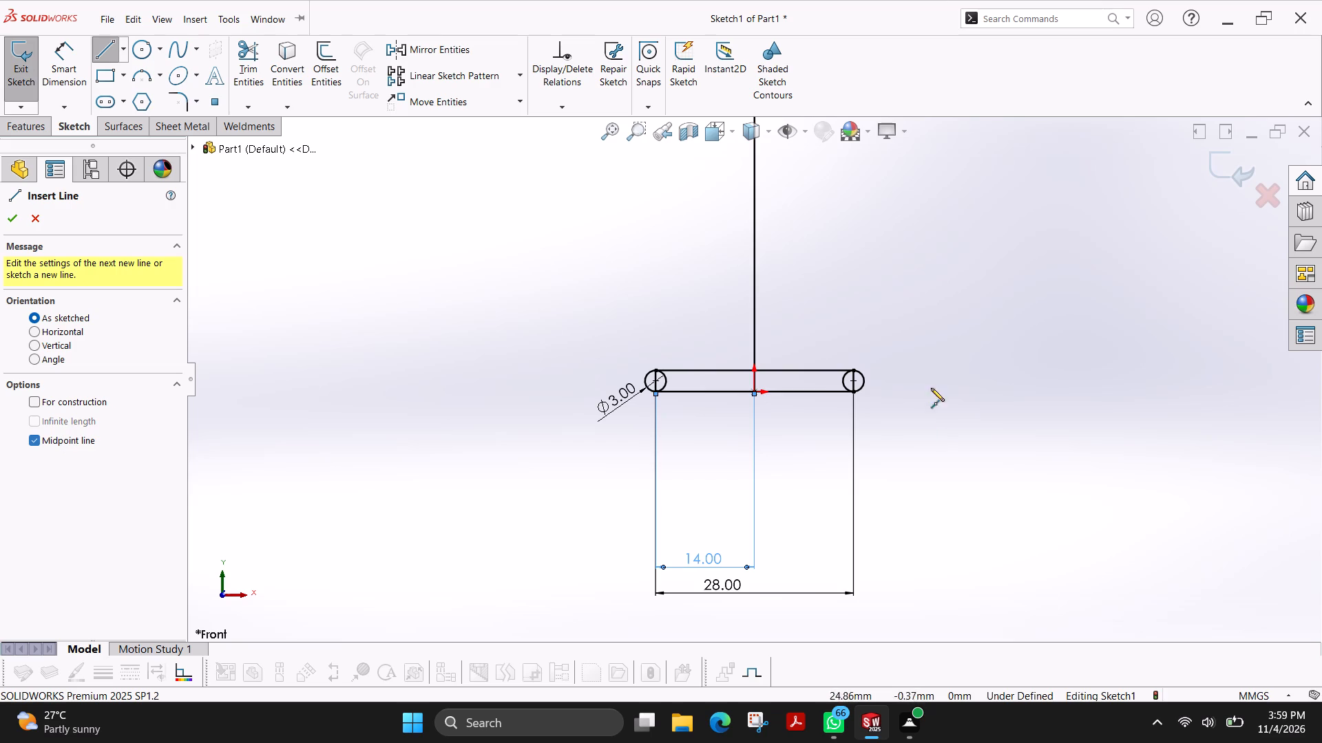
left_click(754, 369)
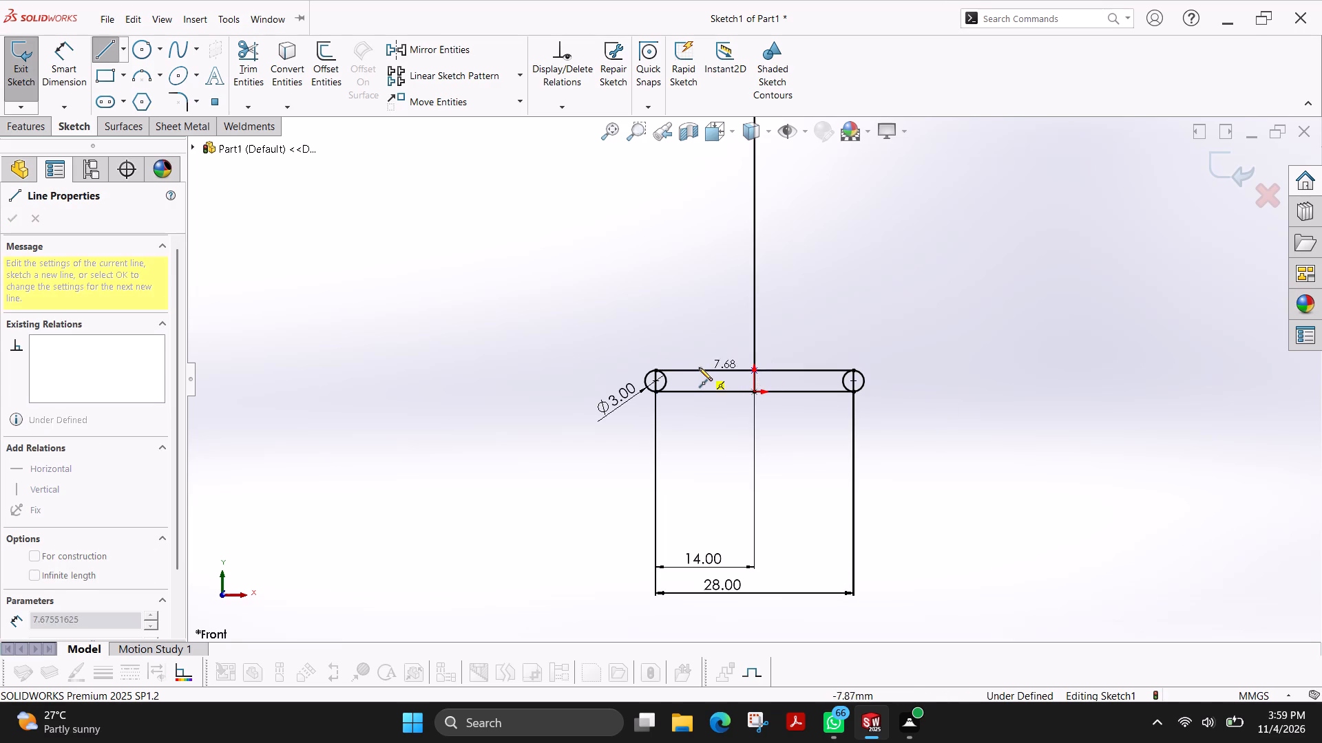
left_click(689, 369)
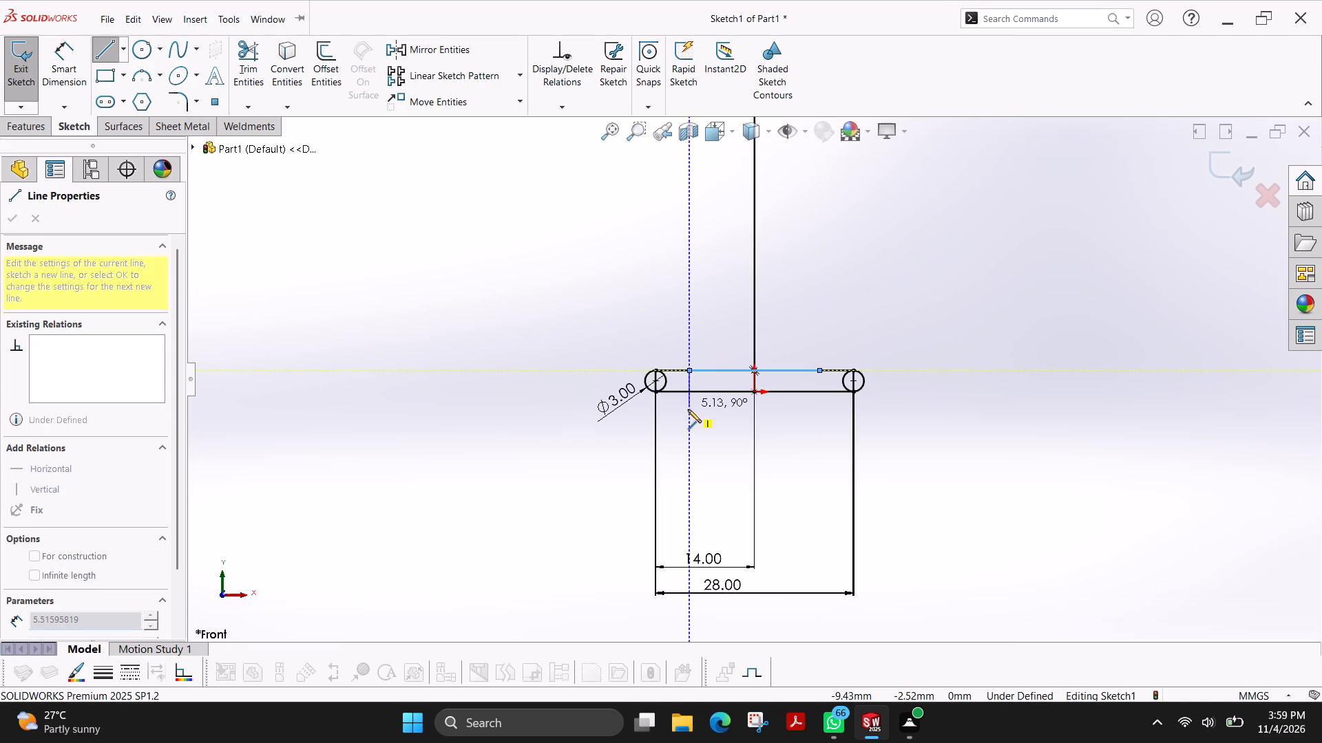
left_click(688, 409)
key("Escape")
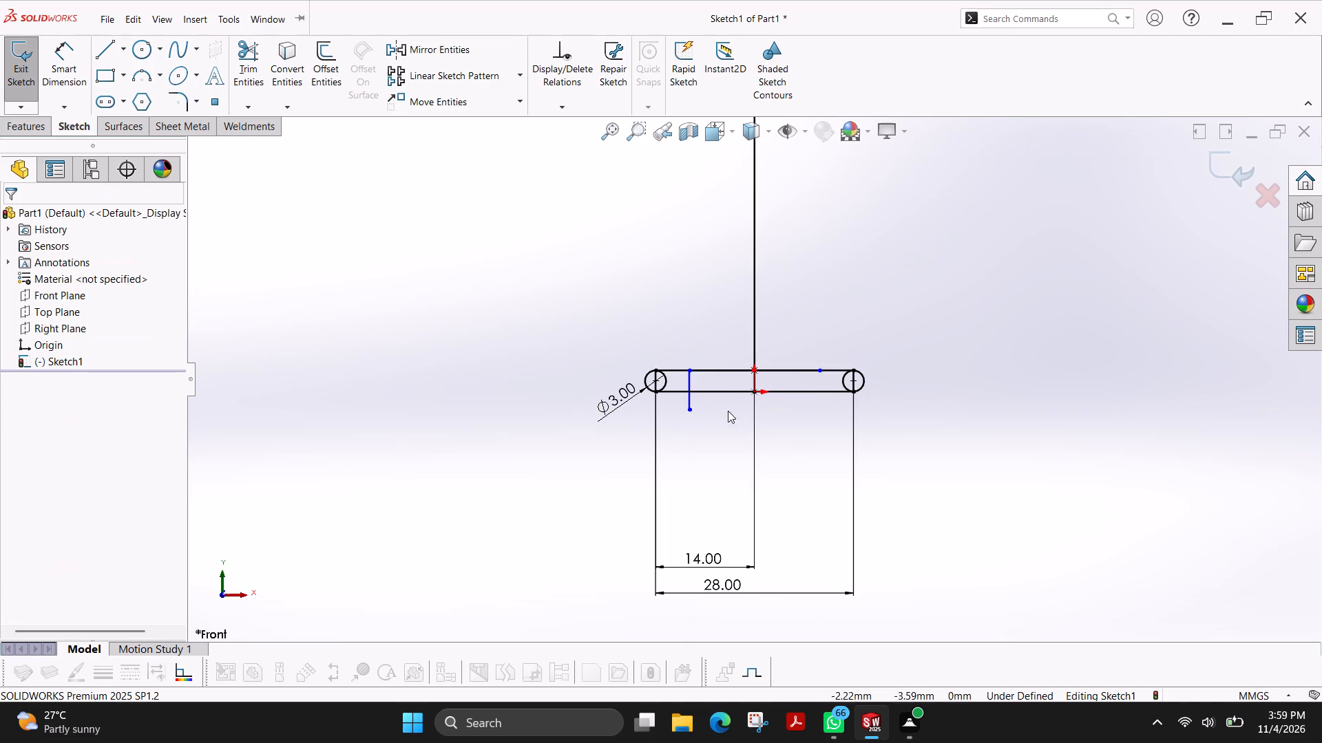
Dimension the distance between the two ends of the midpoint line on the rectangle's top edge as 21 mm.
left_click(75, 63)
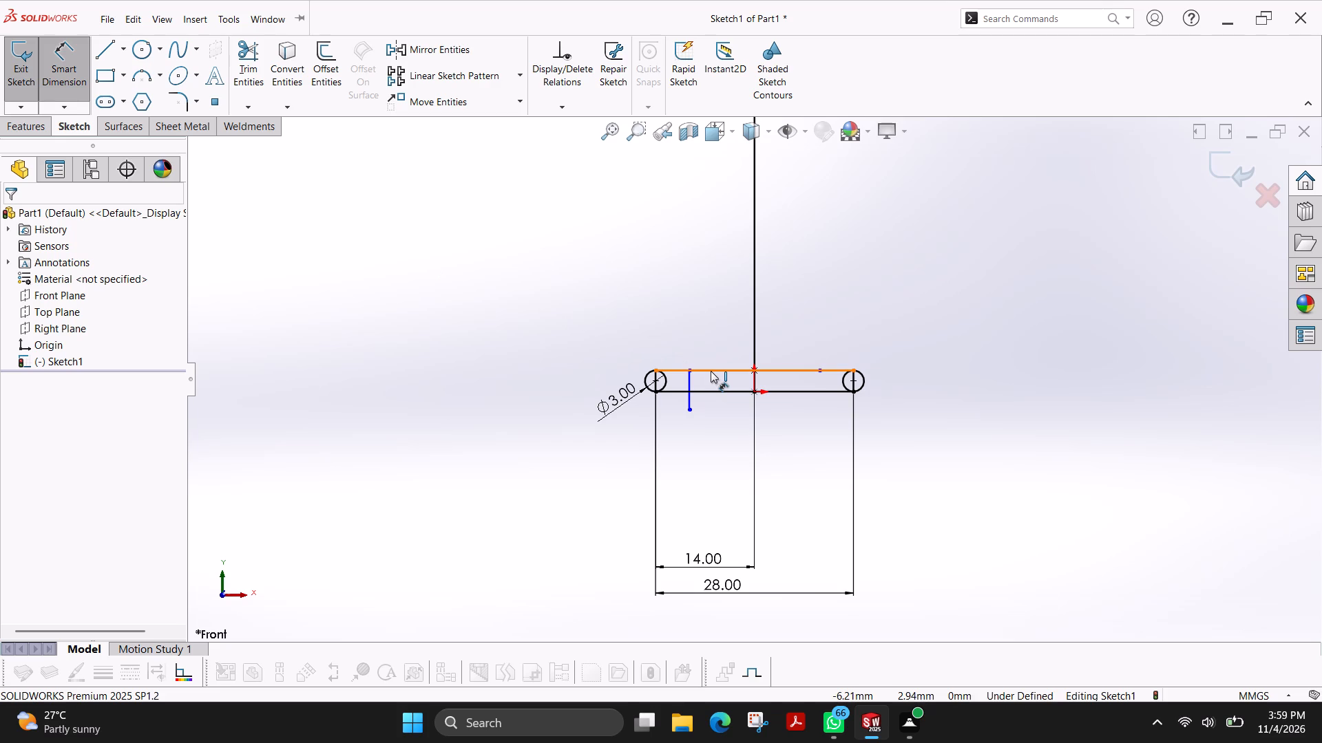
left_click(688, 372)
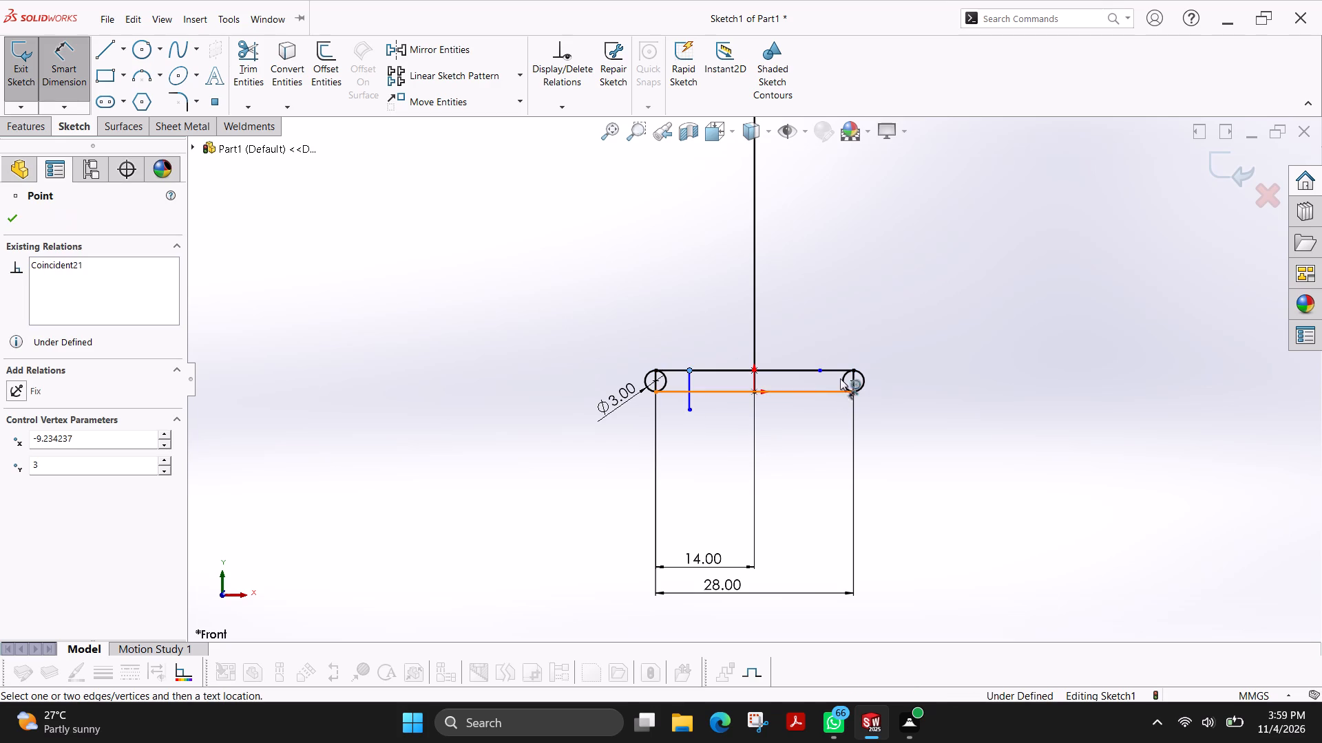
left_click(819, 371)
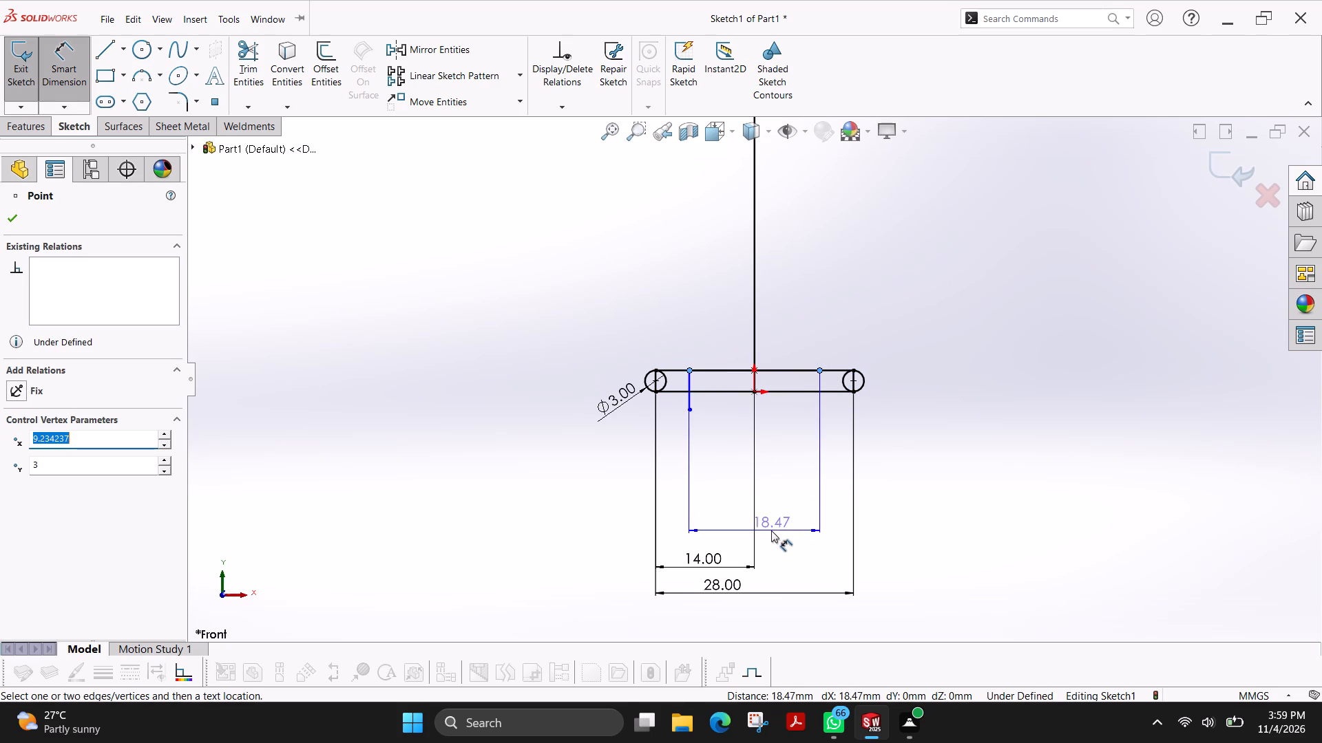
left_click(769, 530)
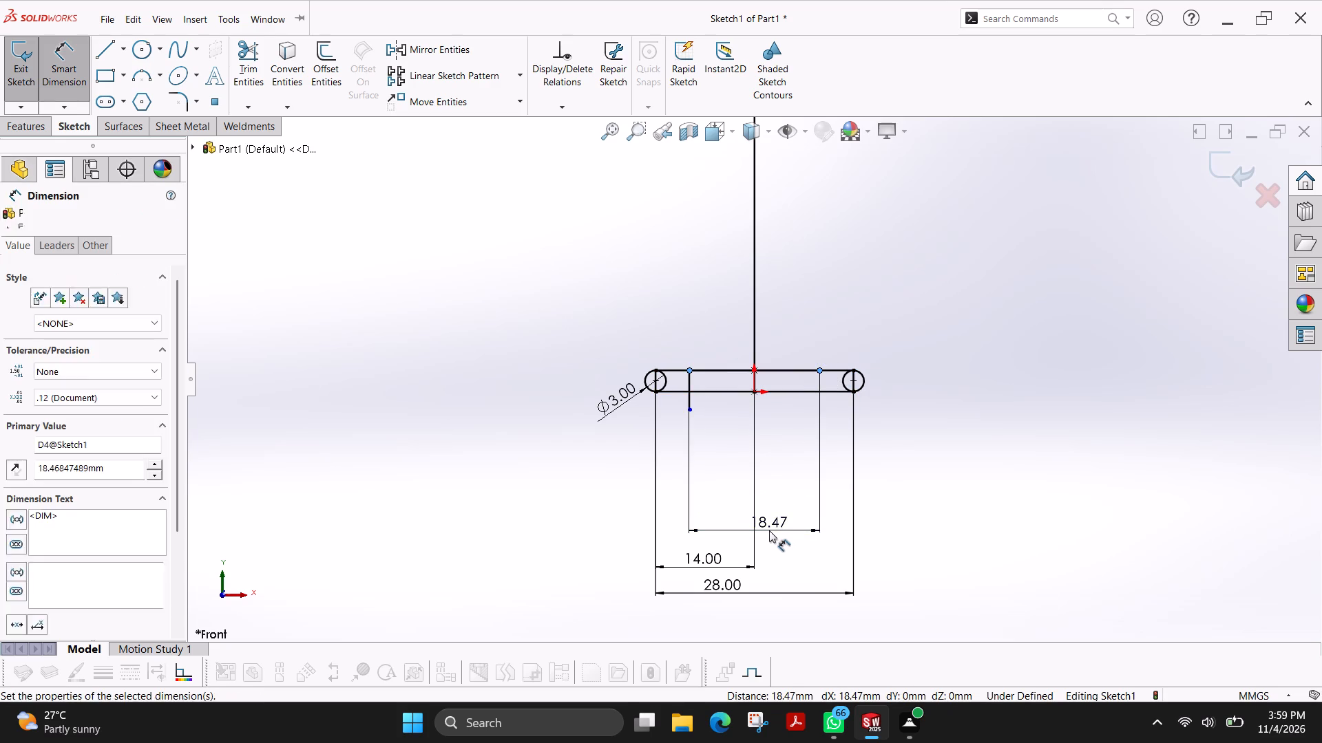
type("21")
key("Return")
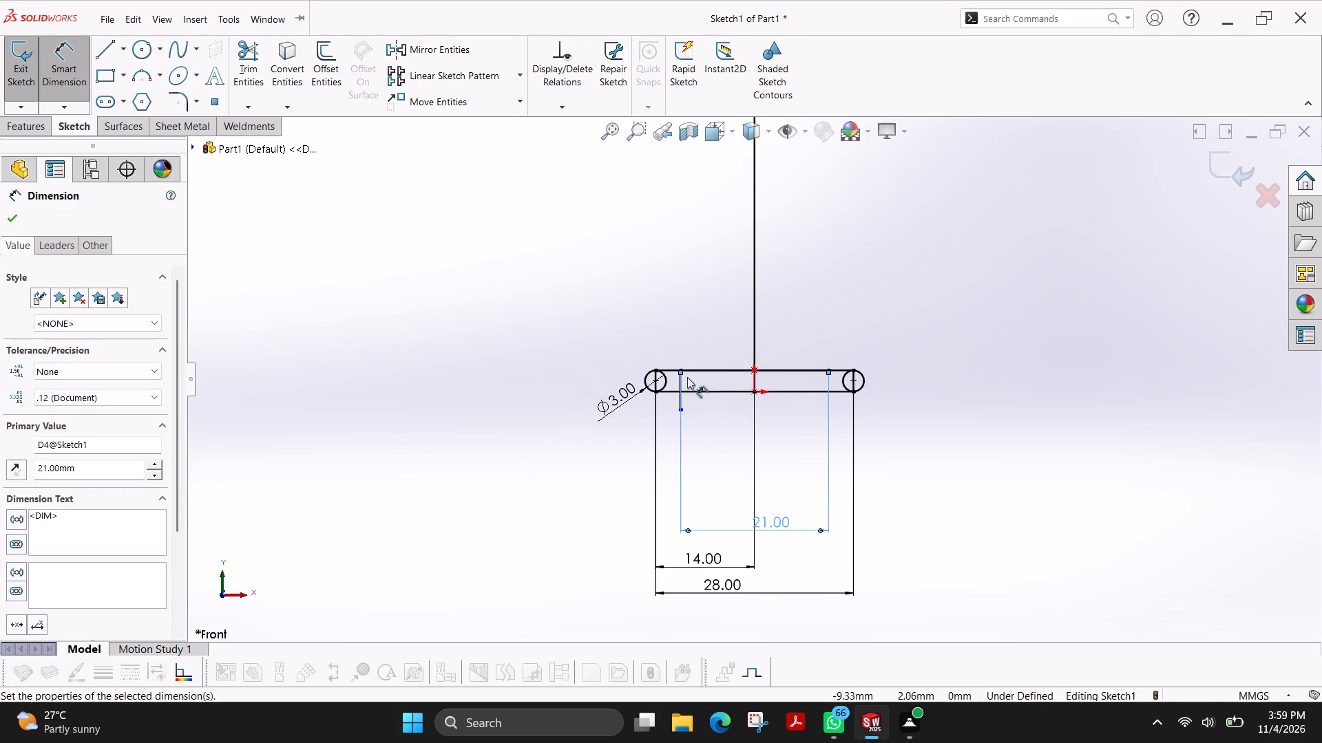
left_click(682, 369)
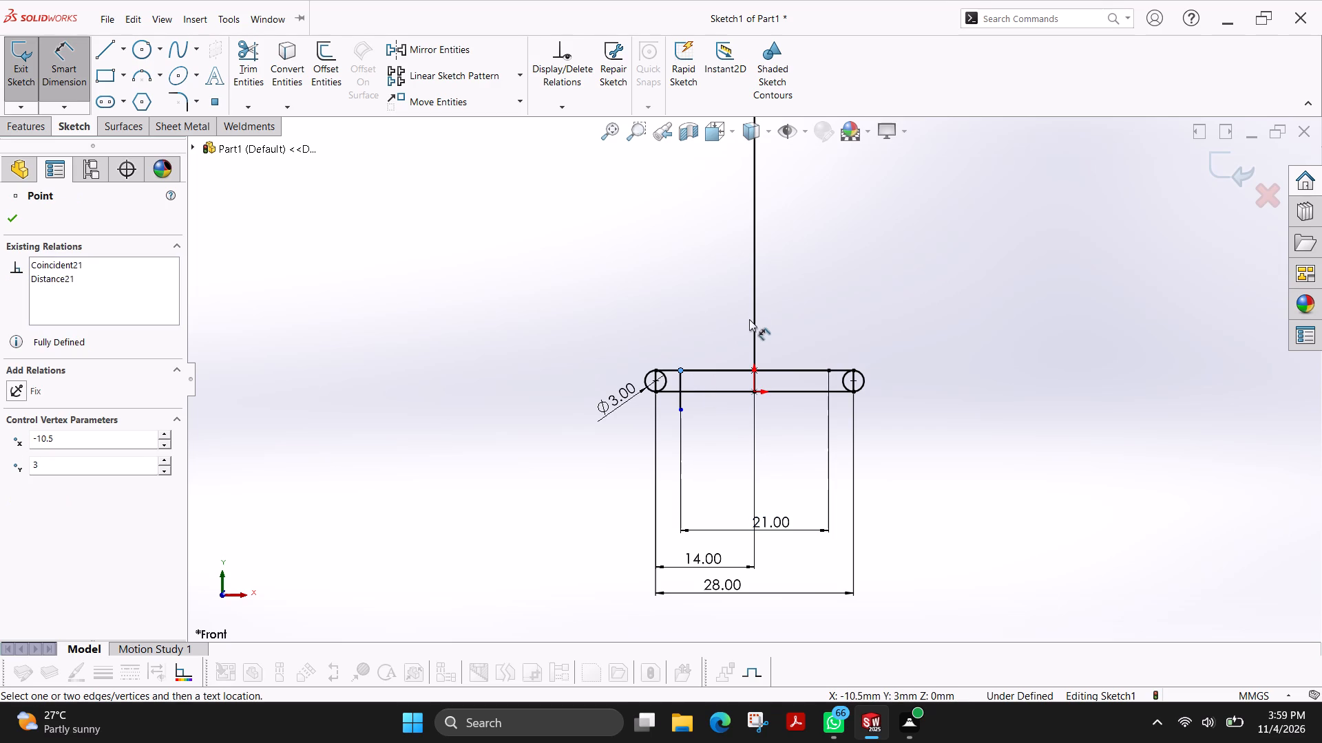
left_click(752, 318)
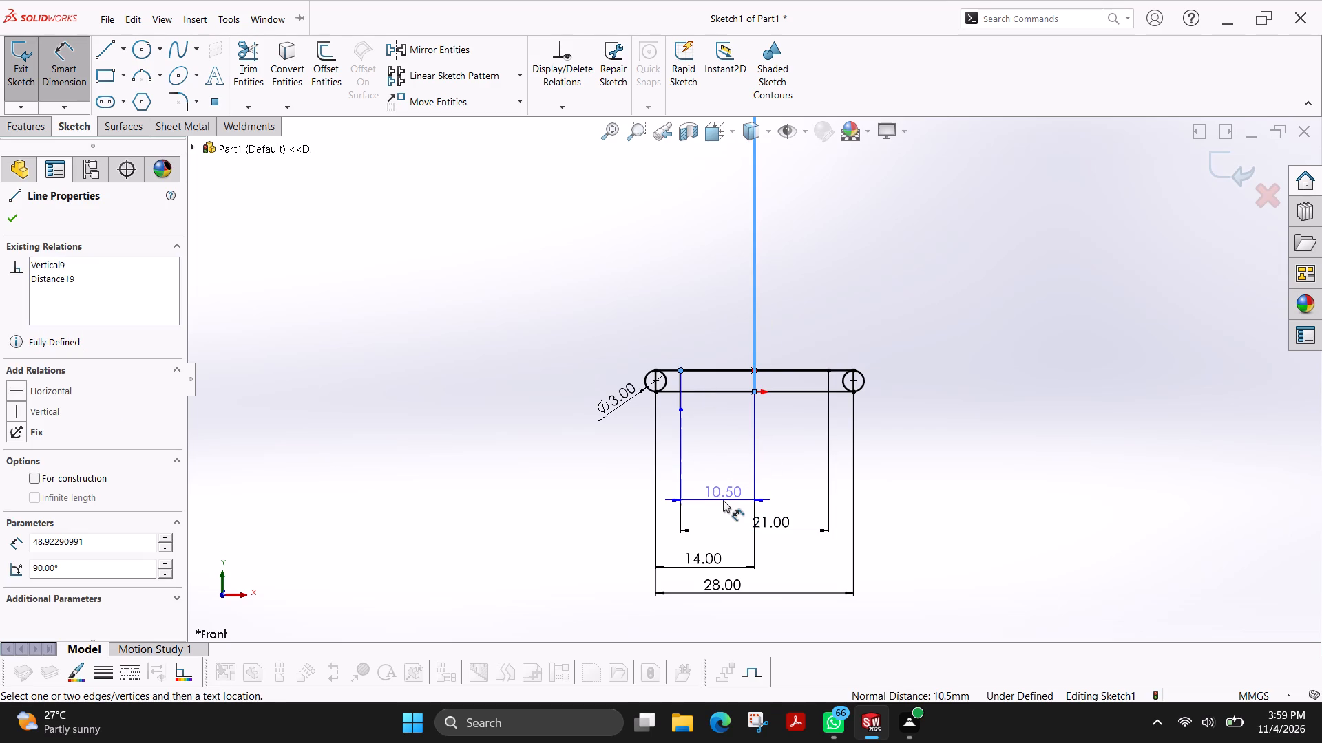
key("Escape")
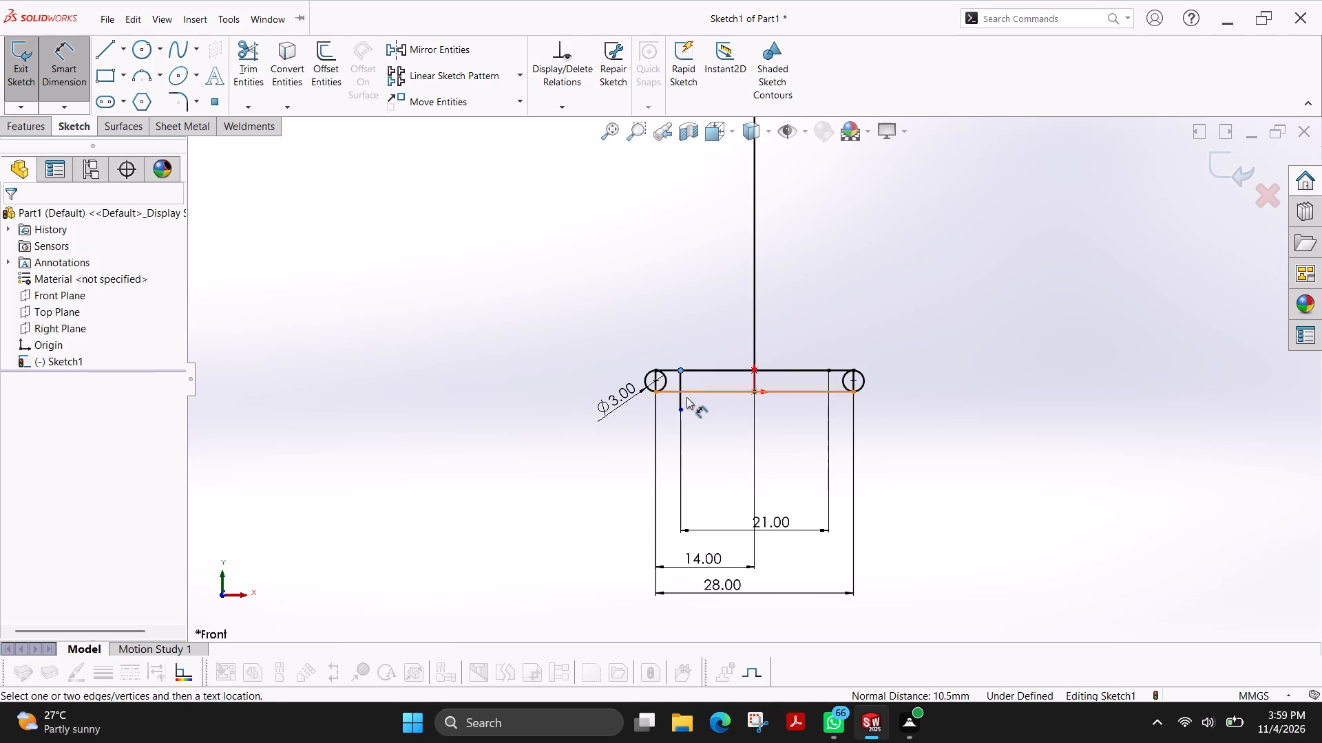
Sketch a short vertical line down from the right end of the 21 mm line, ending level with the left one.
scroll(695, 373, "down", 2)
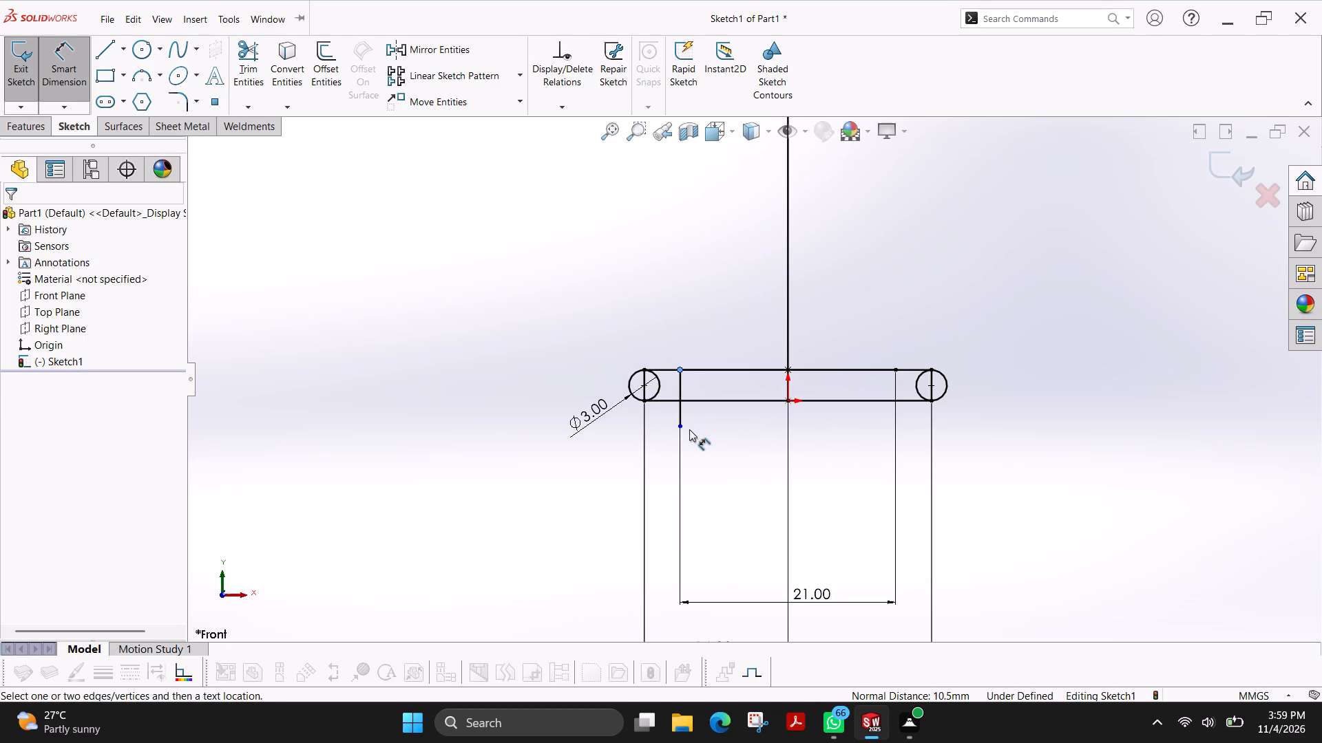
left_click(111, 55)
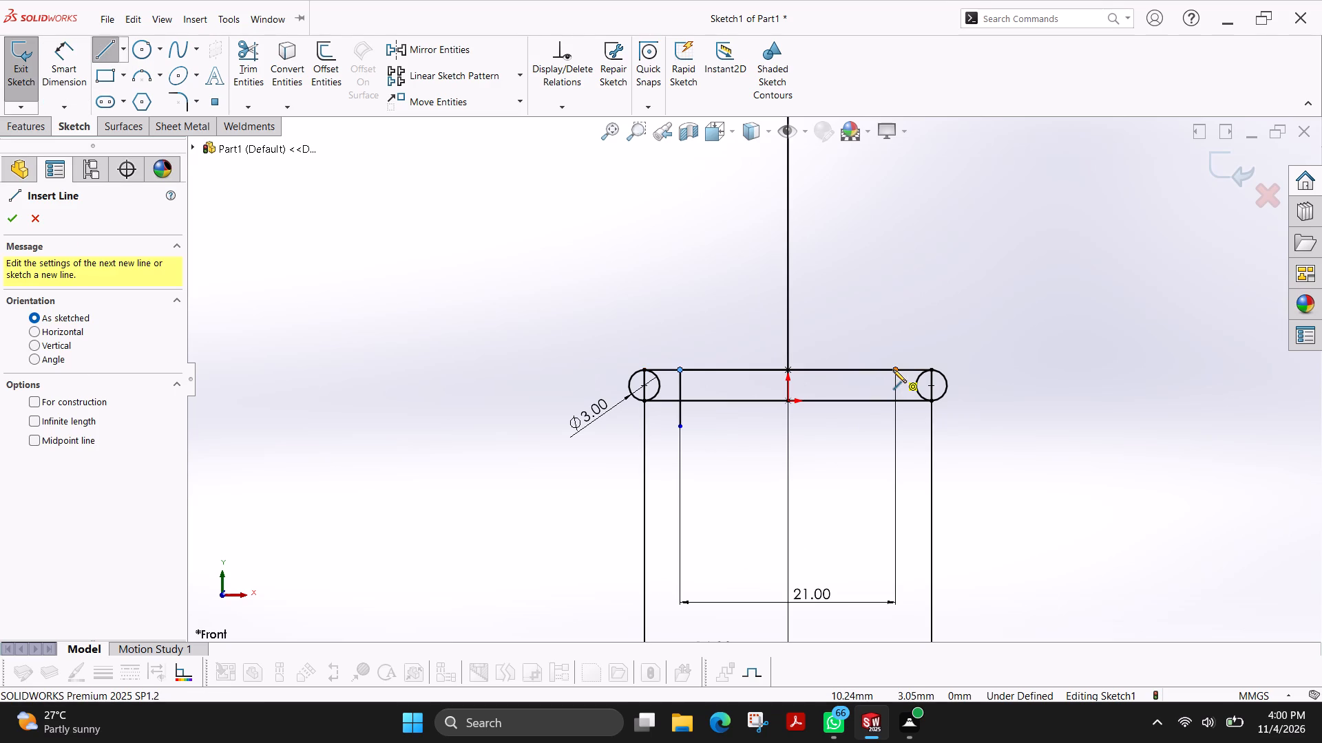
left_click(893, 369)
left_click(896, 423)
key("Escape")
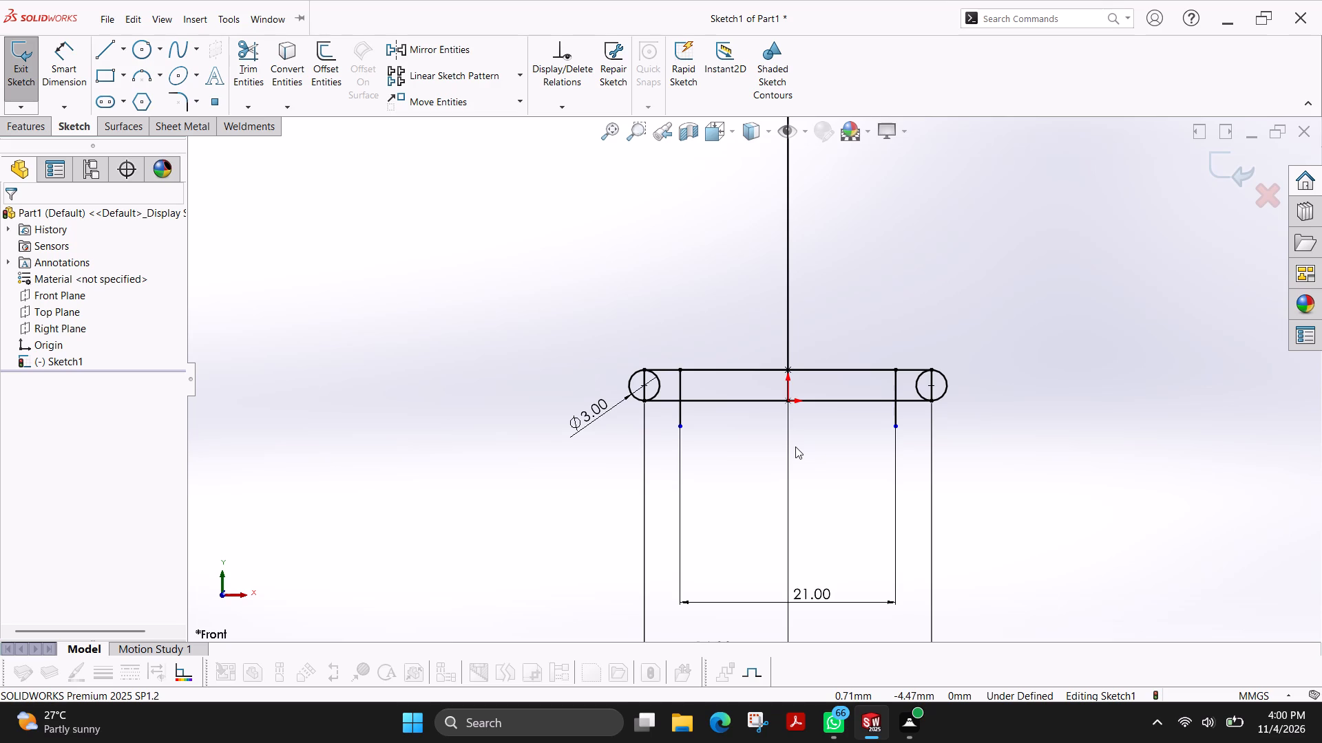
Sketch a midpoint line about 23.4 mm long on the rectangle's top edge, centred on the long vertical line, continuing about 19.8 mm up from its right end.
left_click(101, 50)
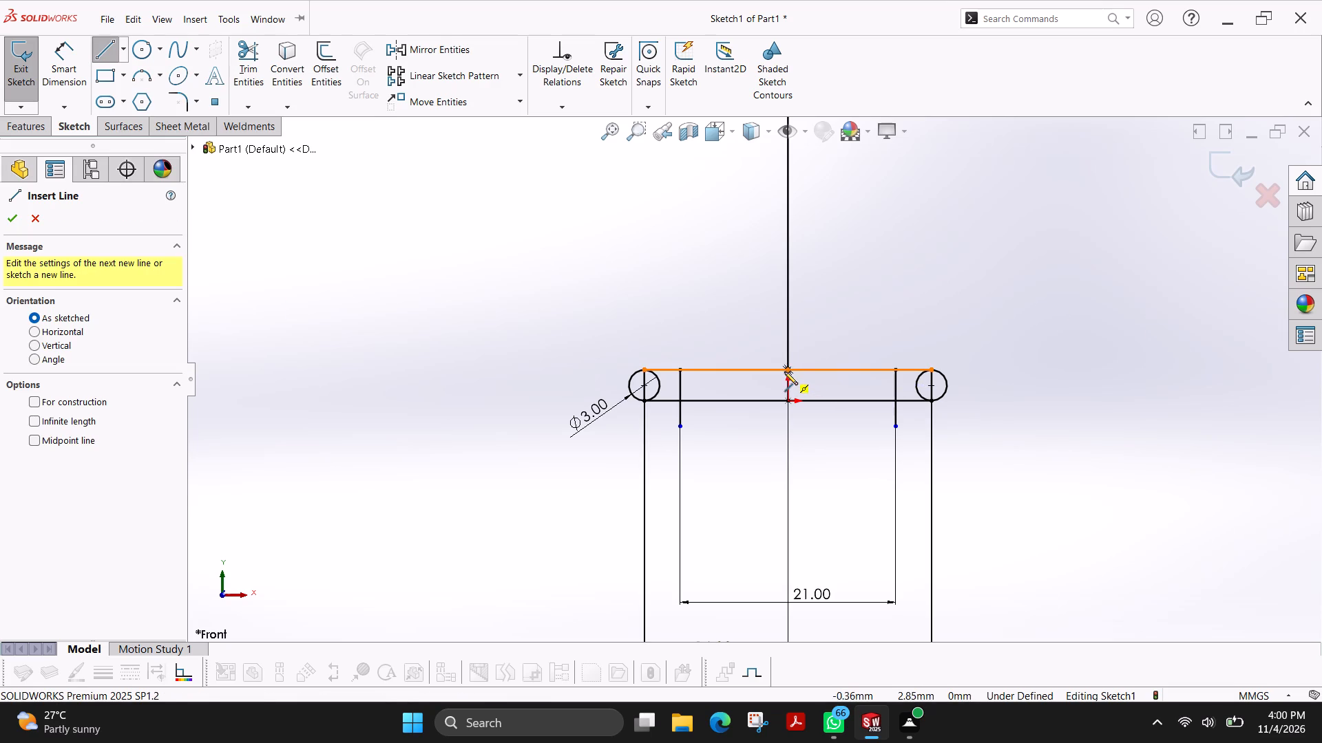
left_click(70, 439)
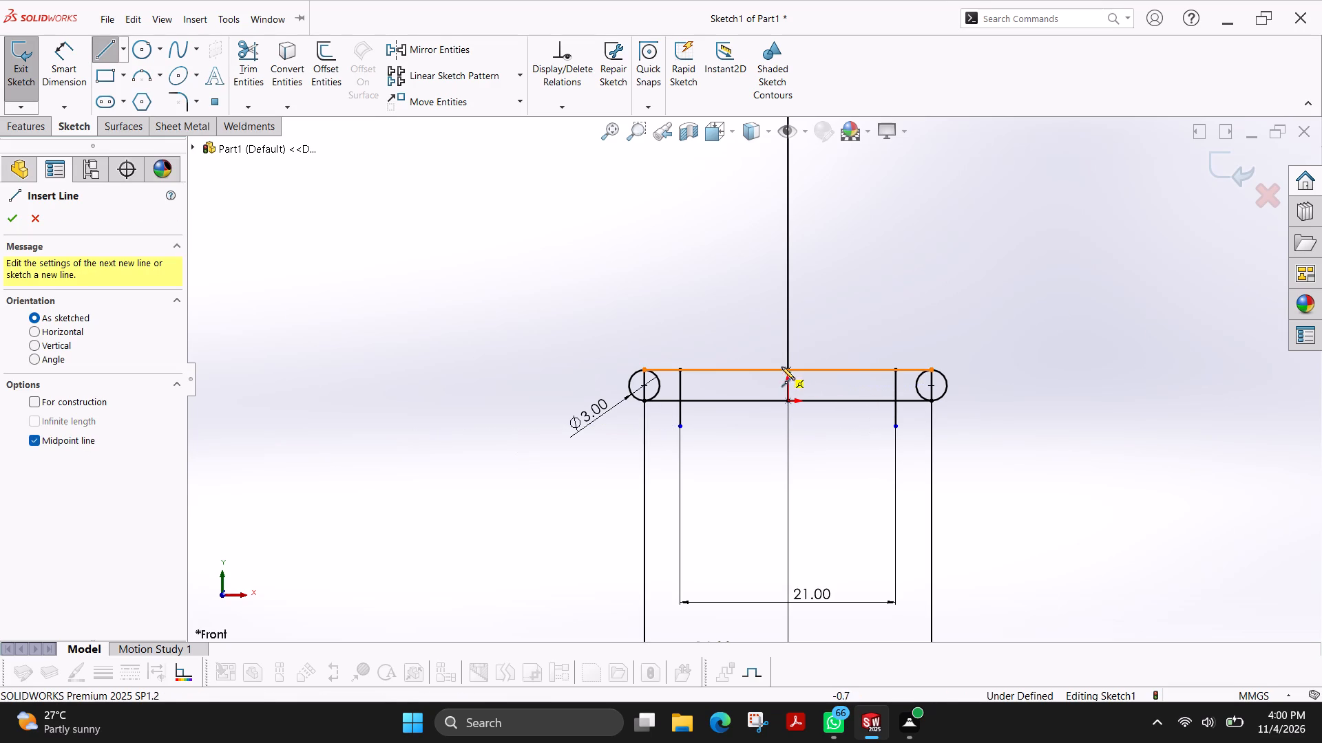
left_click(786, 371)
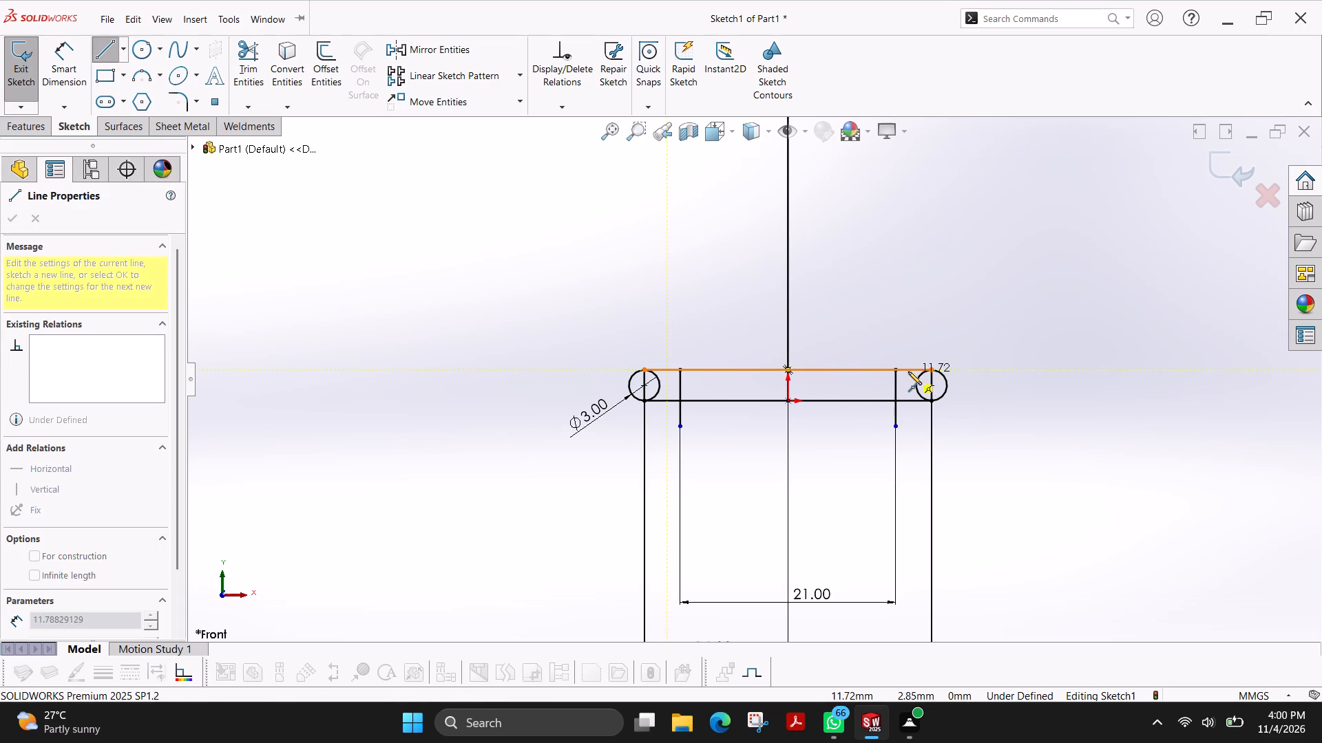
left_click(908, 370)
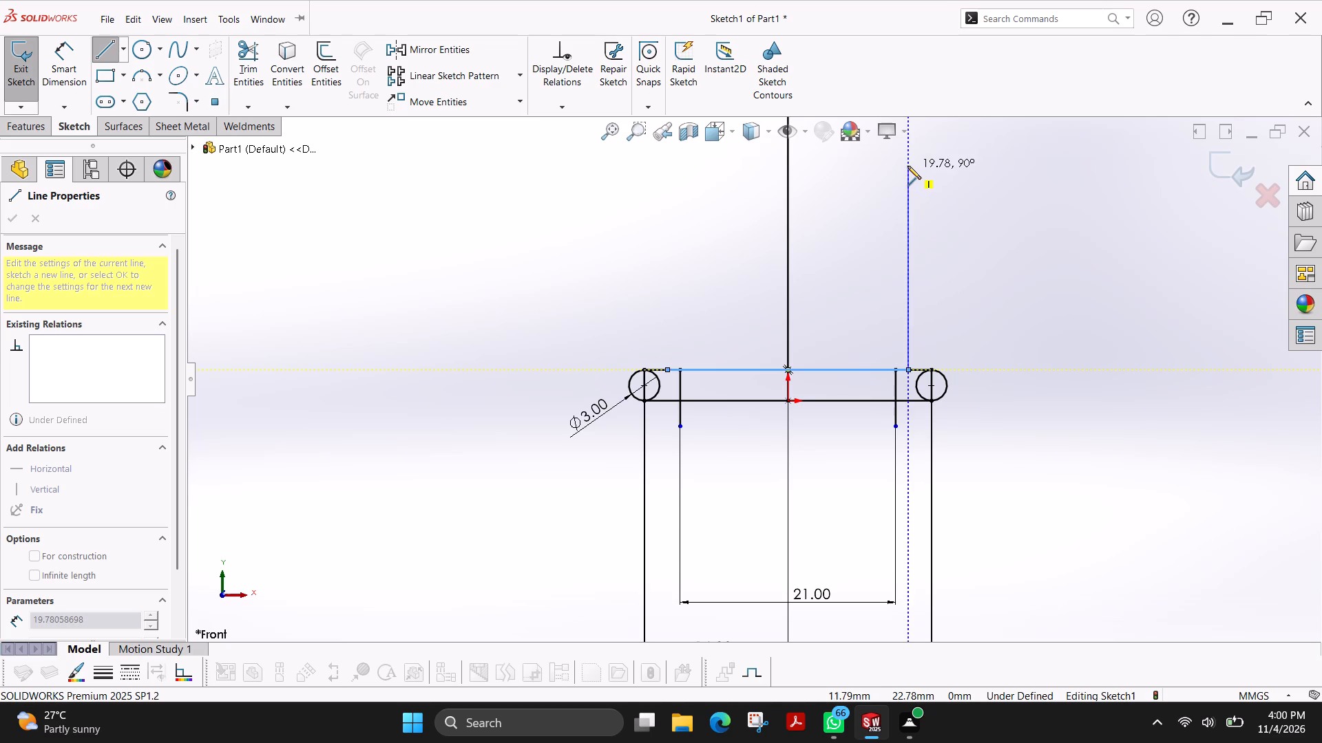
left_click(907, 166)
key("Escape")
Sketch a vertical line about 20.7 mm long upward from the left end of the new midpoint line.
key("l")
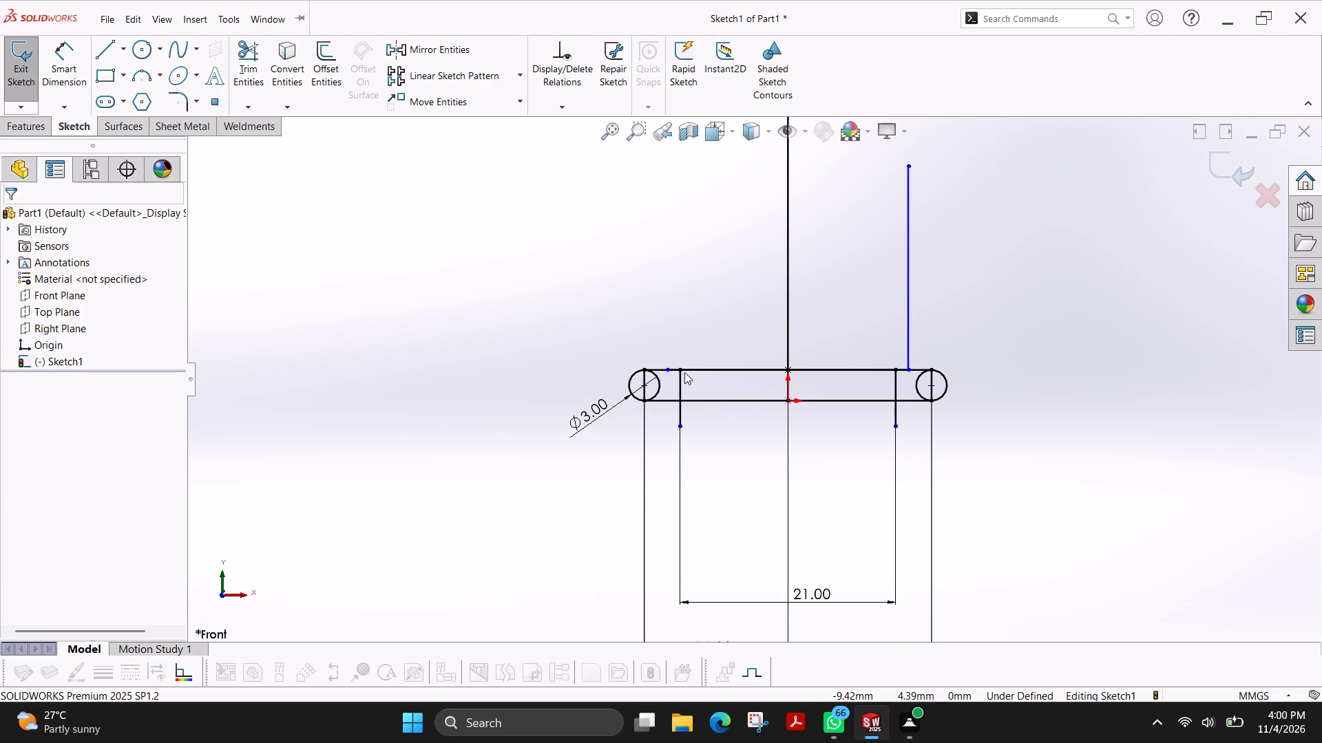
left_click(667, 371)
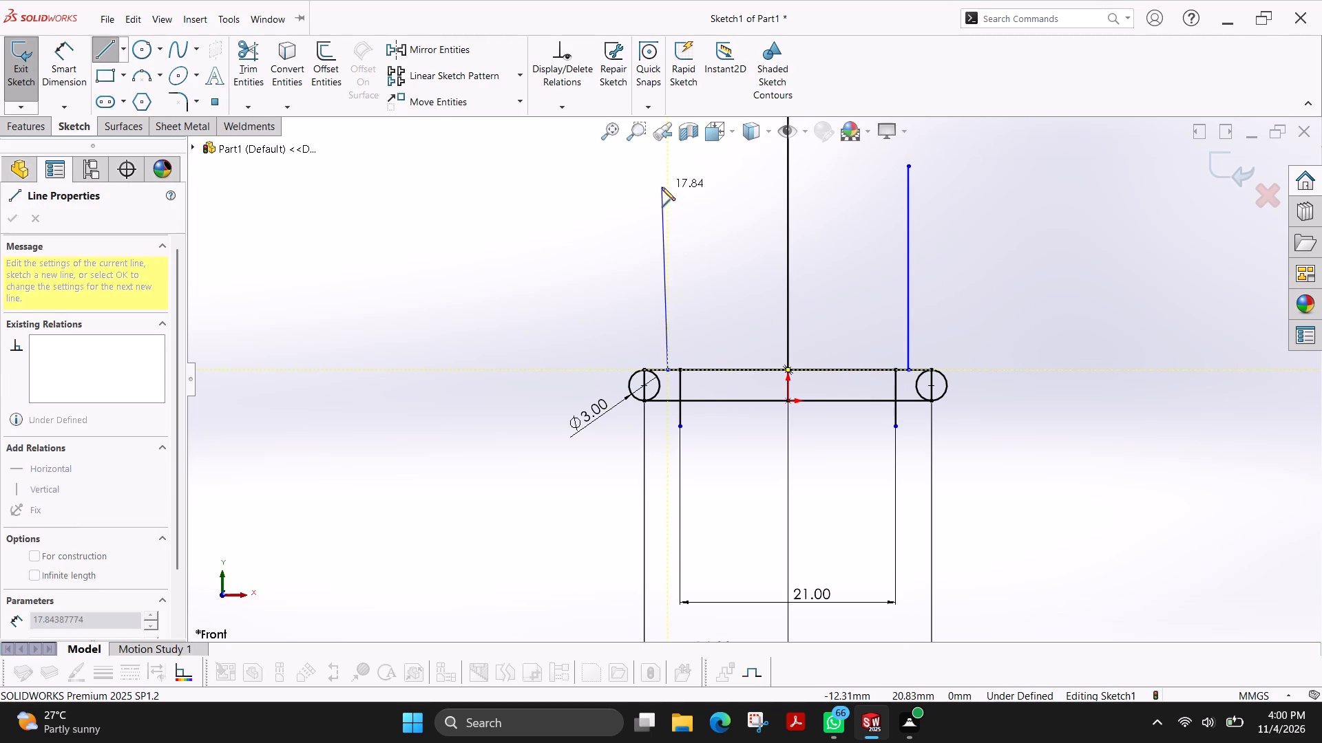
left_click(671, 158)
key("Escape")
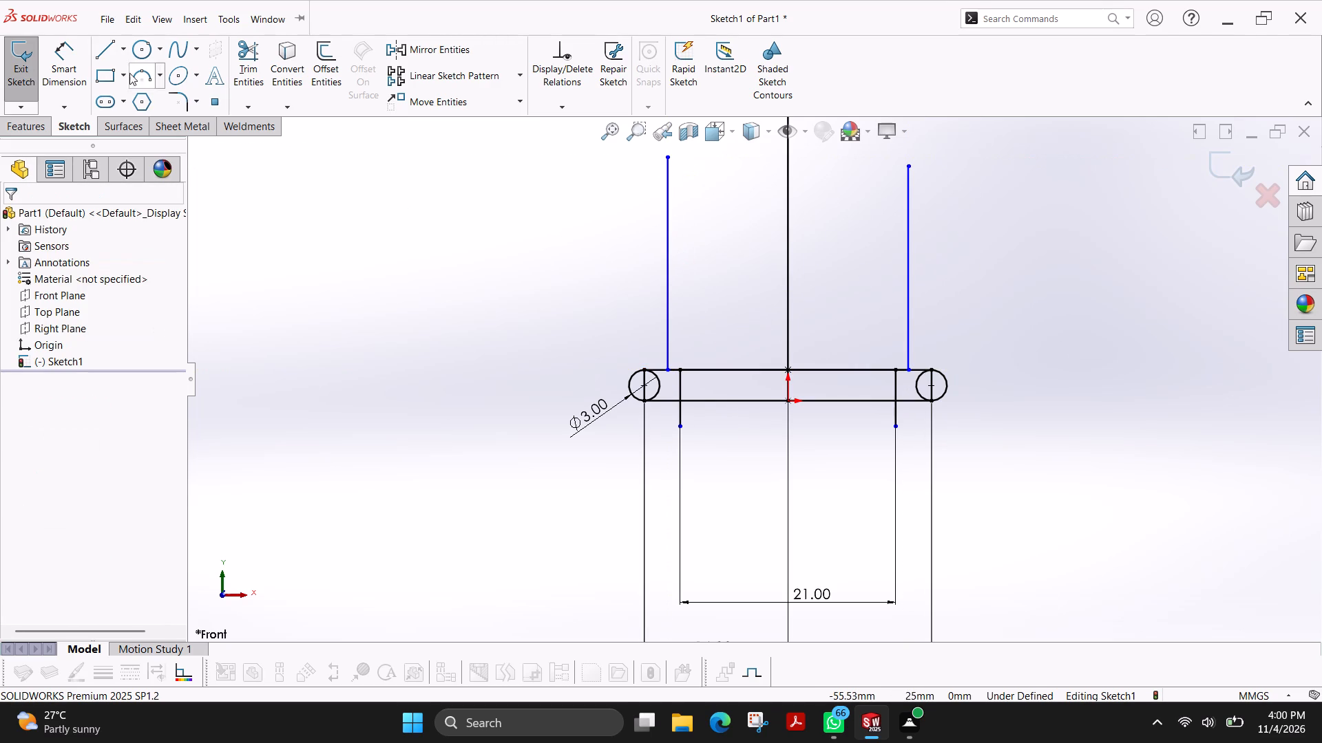
Dimension the distance between the lower ends of the two outer vertical lines as 26 mm, placed below the profile.
left_click(78, 60)
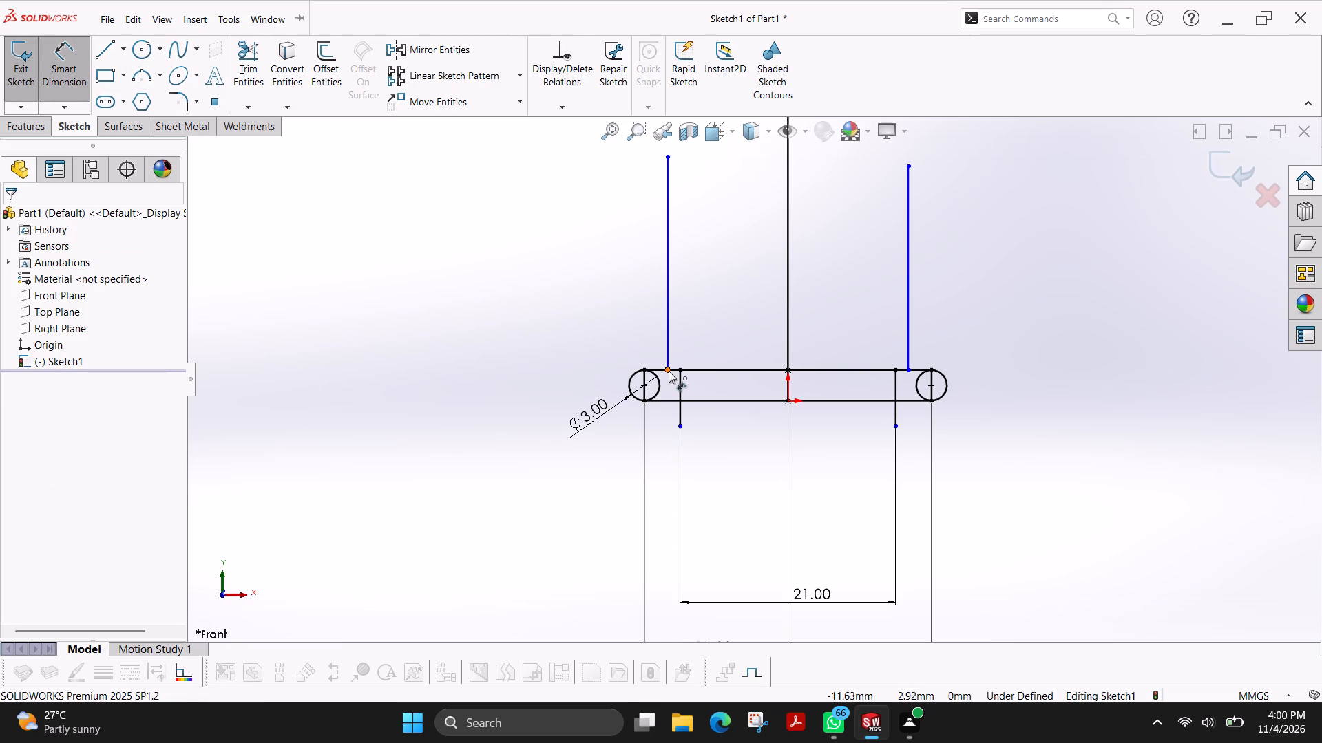
left_click(669, 371)
left_click(907, 370)
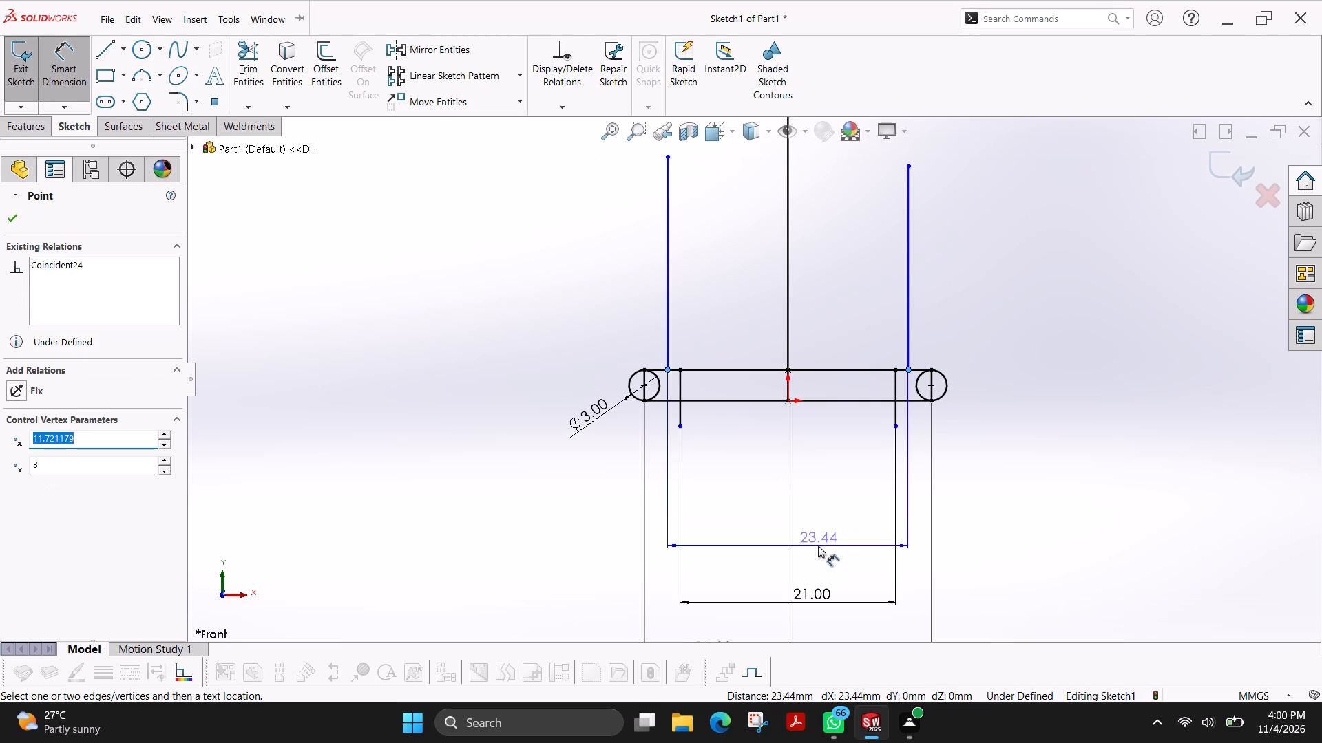
left_click(812, 548)
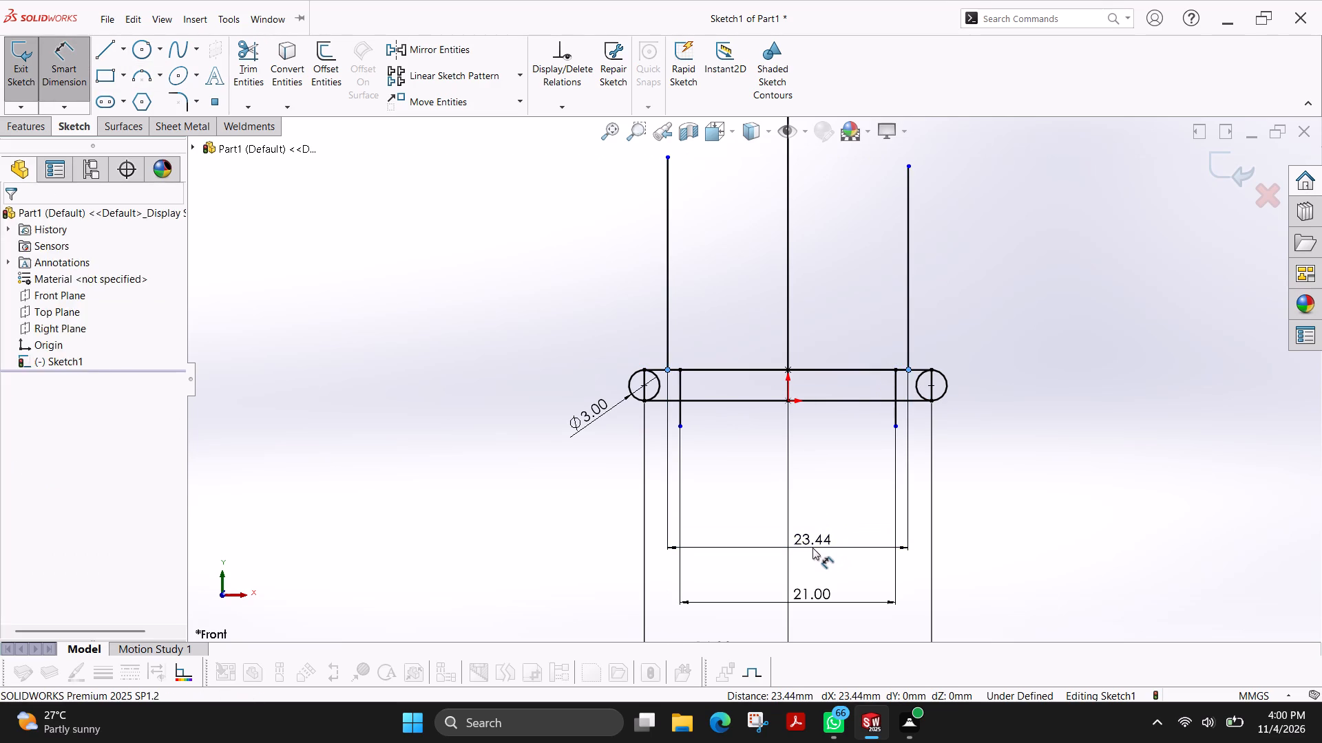
type("26")
key("Return")
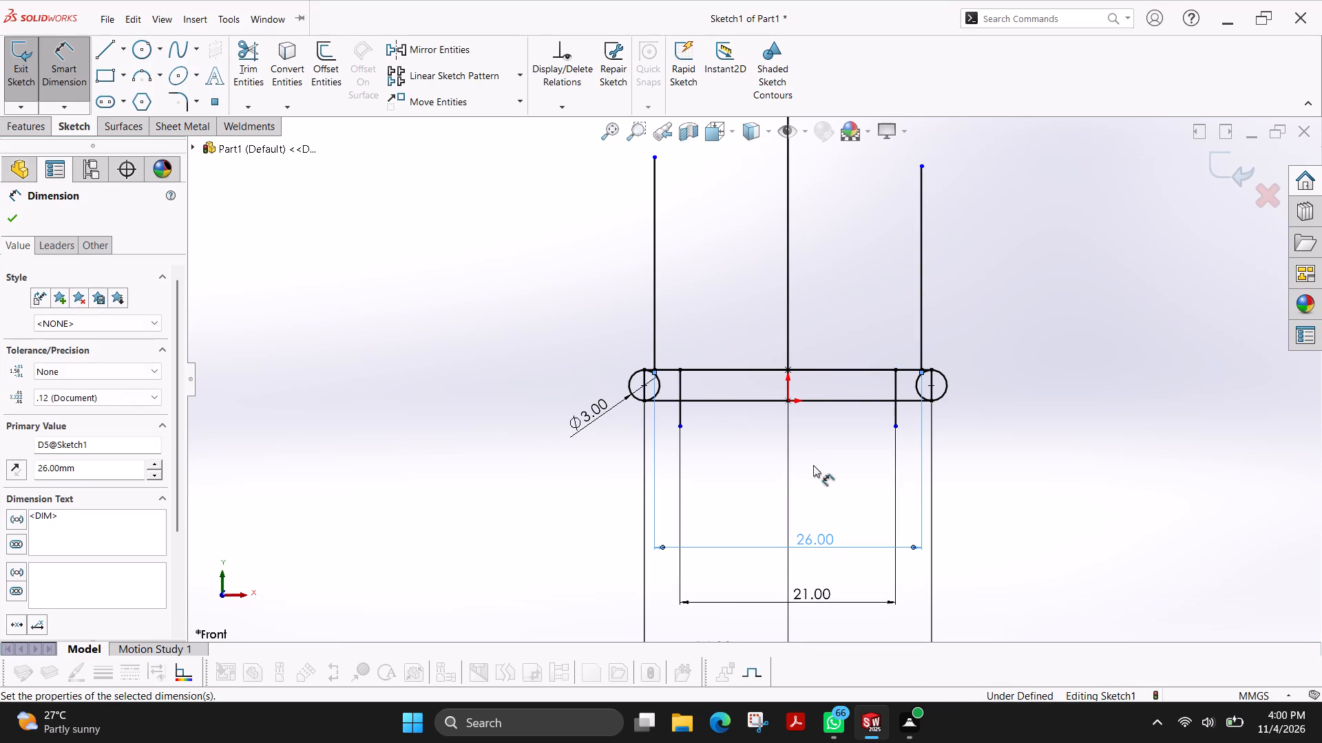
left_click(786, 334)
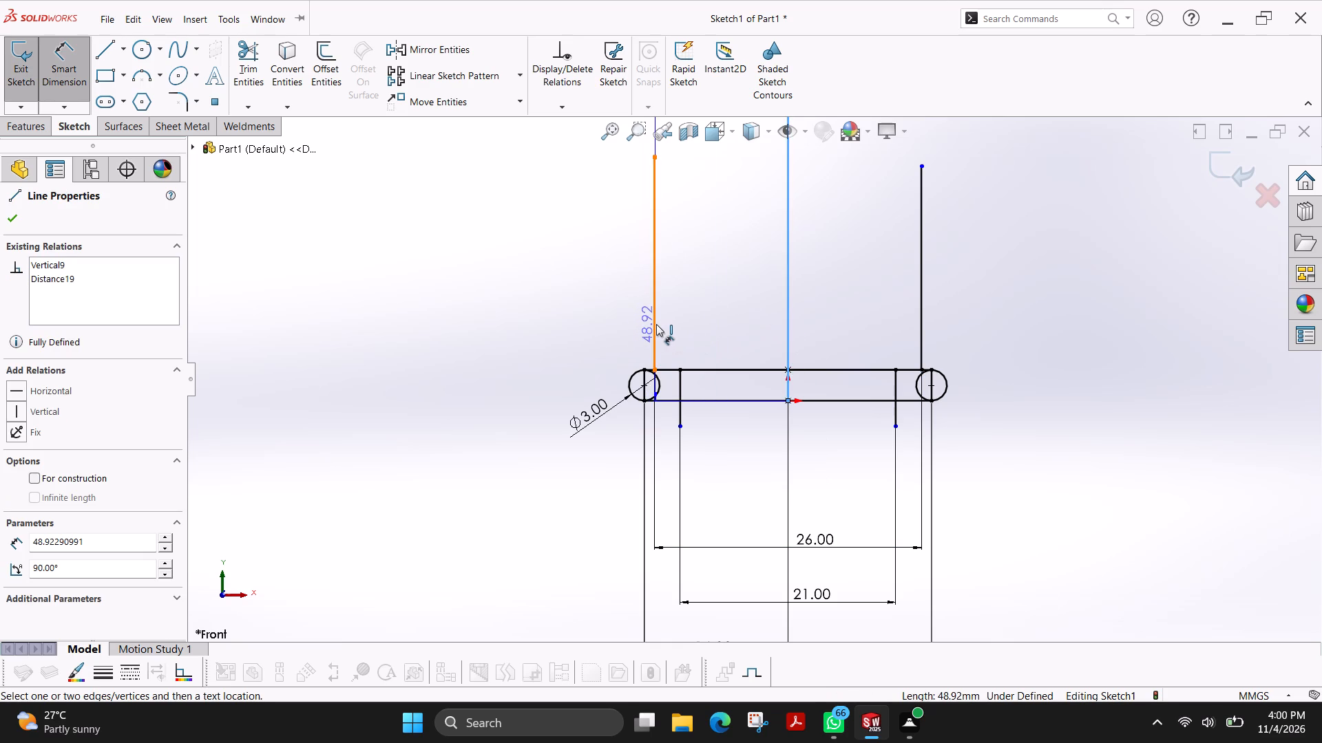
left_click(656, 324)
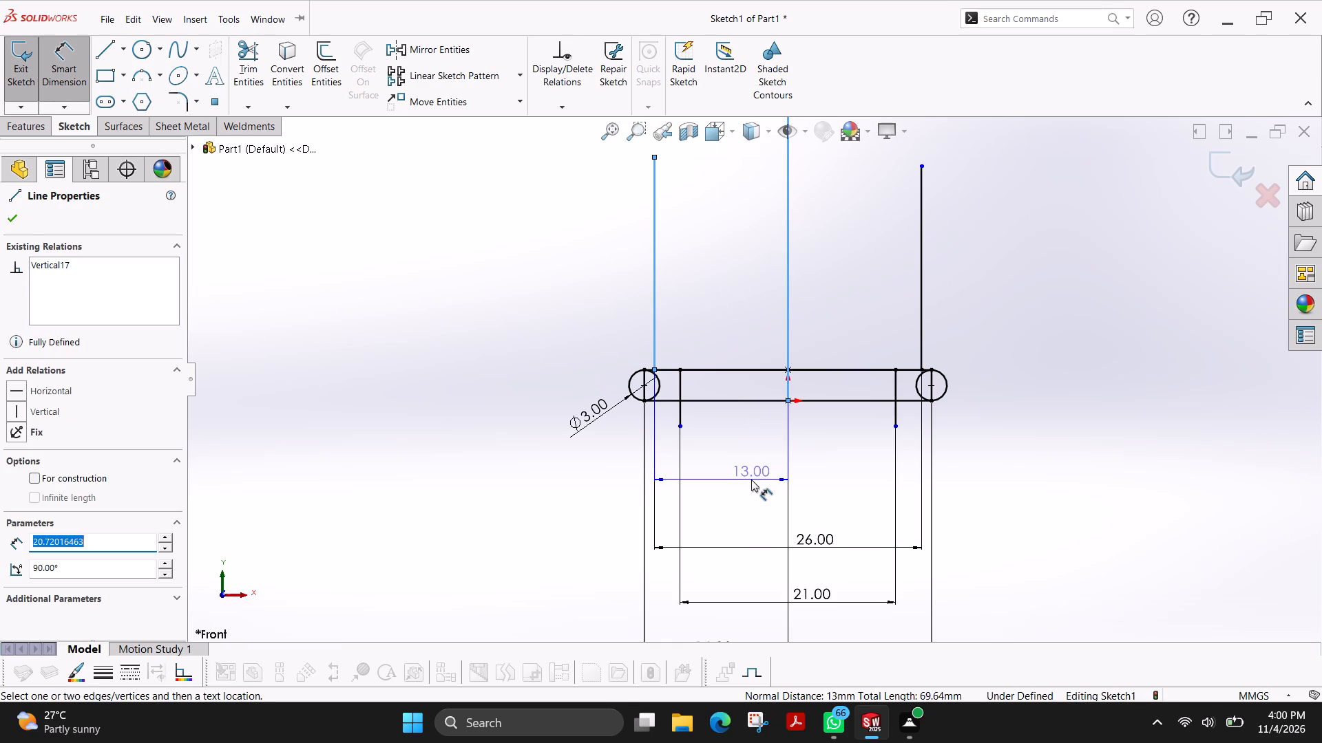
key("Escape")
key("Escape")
Stretch the left and right outer vertical lines upward to about 30 mm long, with their upper ends level.
scroll(696, 312, "up", 3)
scroll(696, 312, "down", 2)
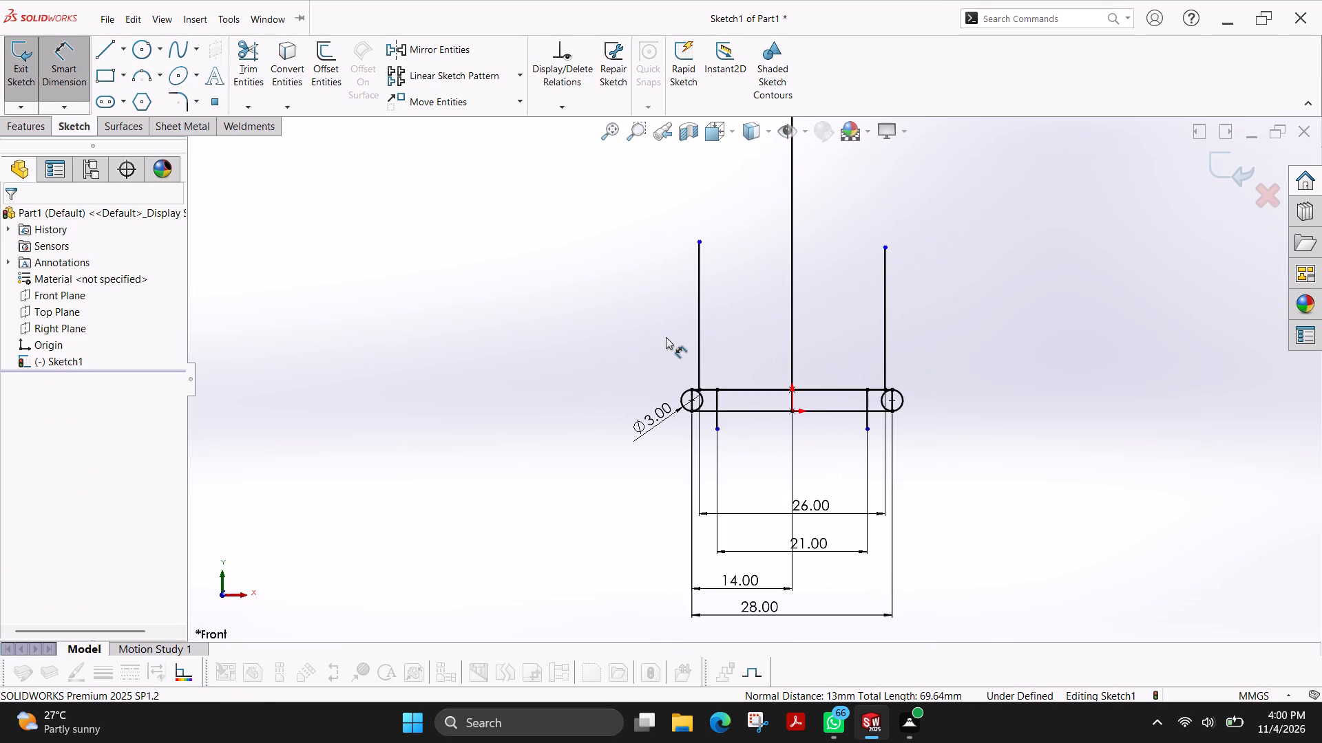
scroll(711, 248, "up", 1)
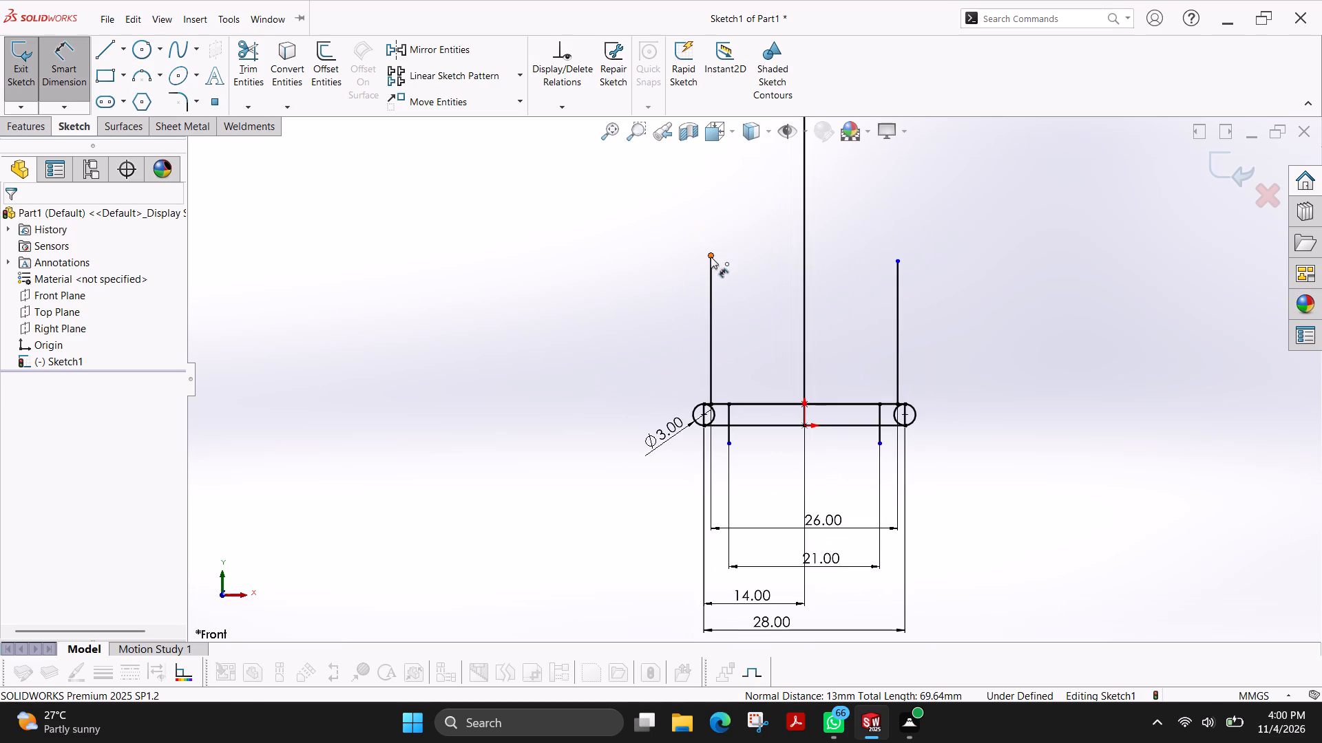
left_click_drag(711, 257, 701, 219)
key("Escape")
key("Escape")
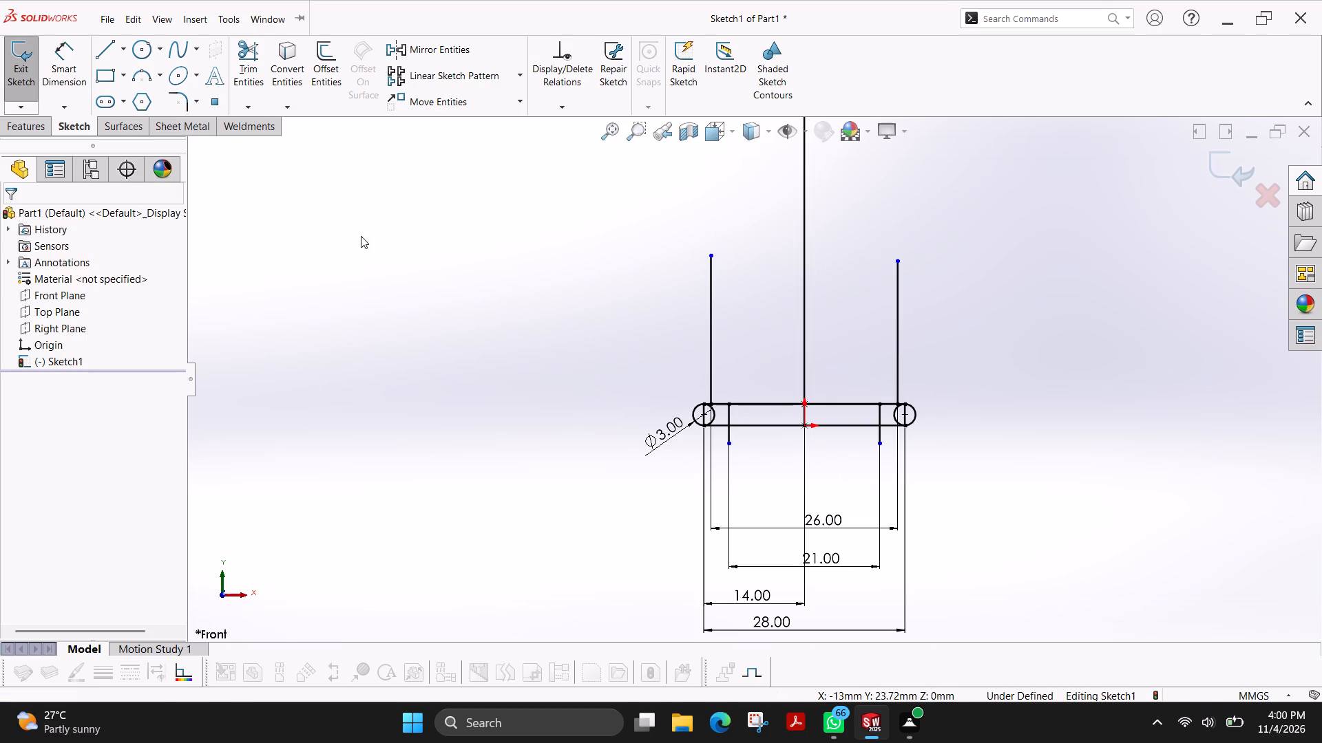
key("Escape")
left_click_drag(709, 256, 716, 216)
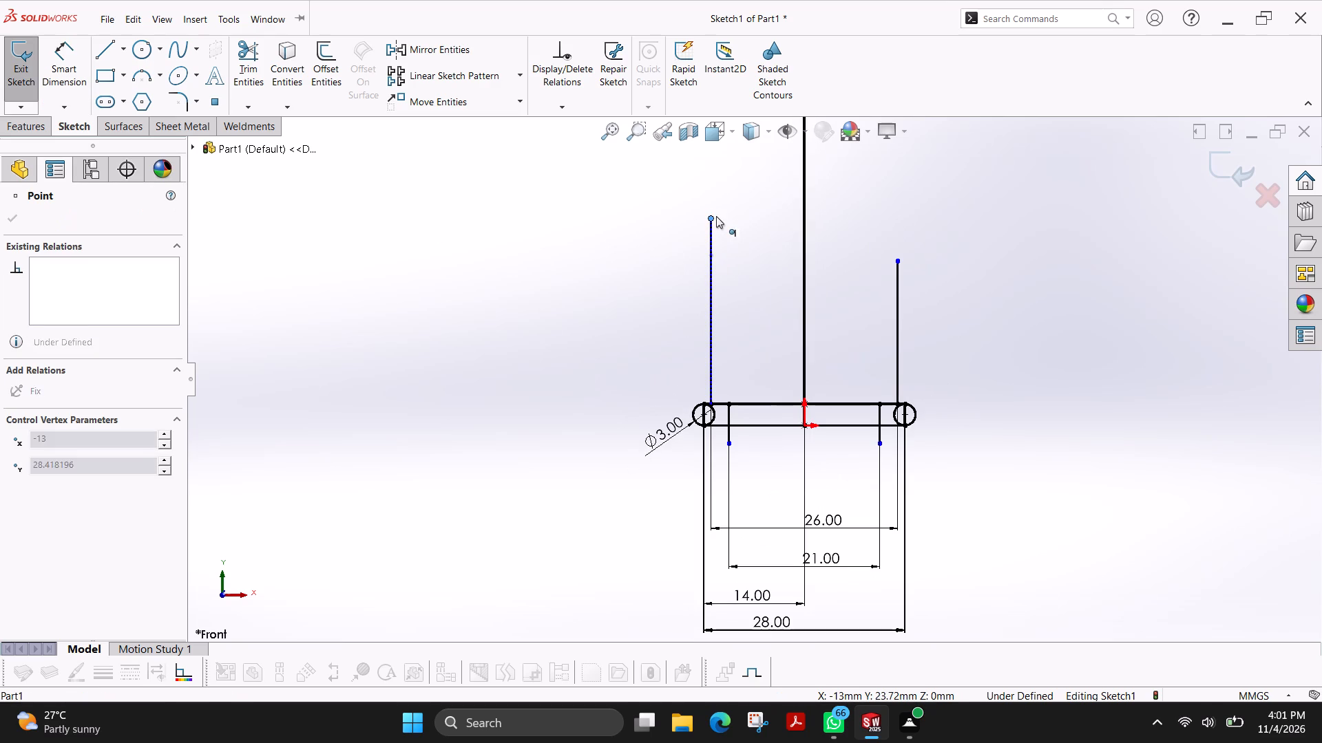
left_click_drag(716, 216, 716, 189)
left_click_drag(896, 263, 894, 189)
key("Escape")
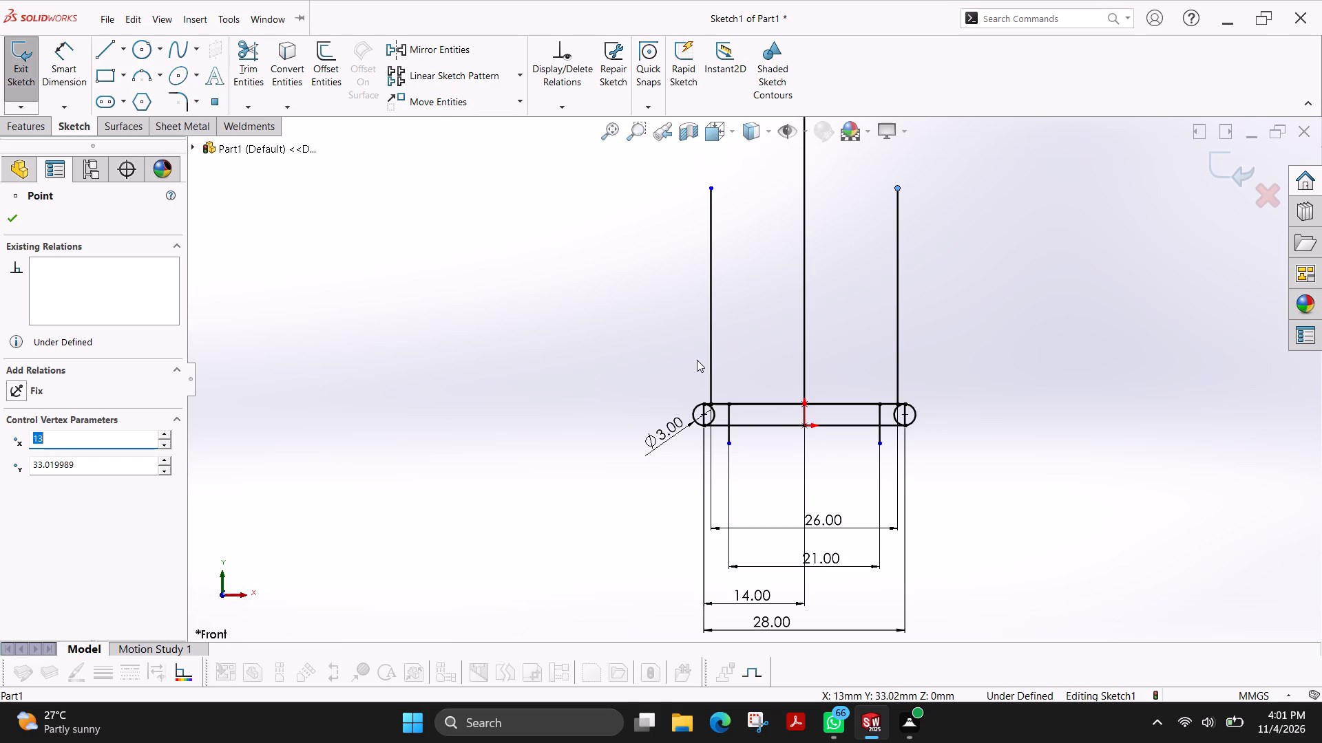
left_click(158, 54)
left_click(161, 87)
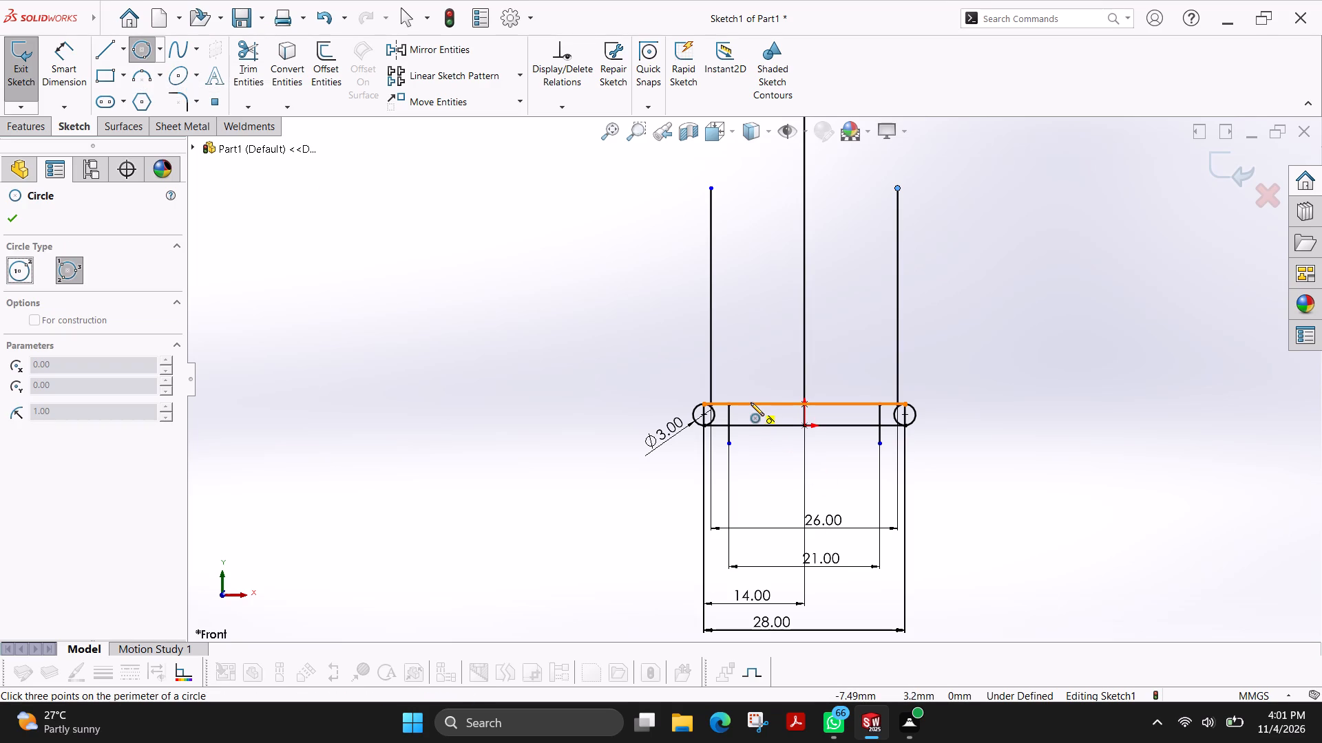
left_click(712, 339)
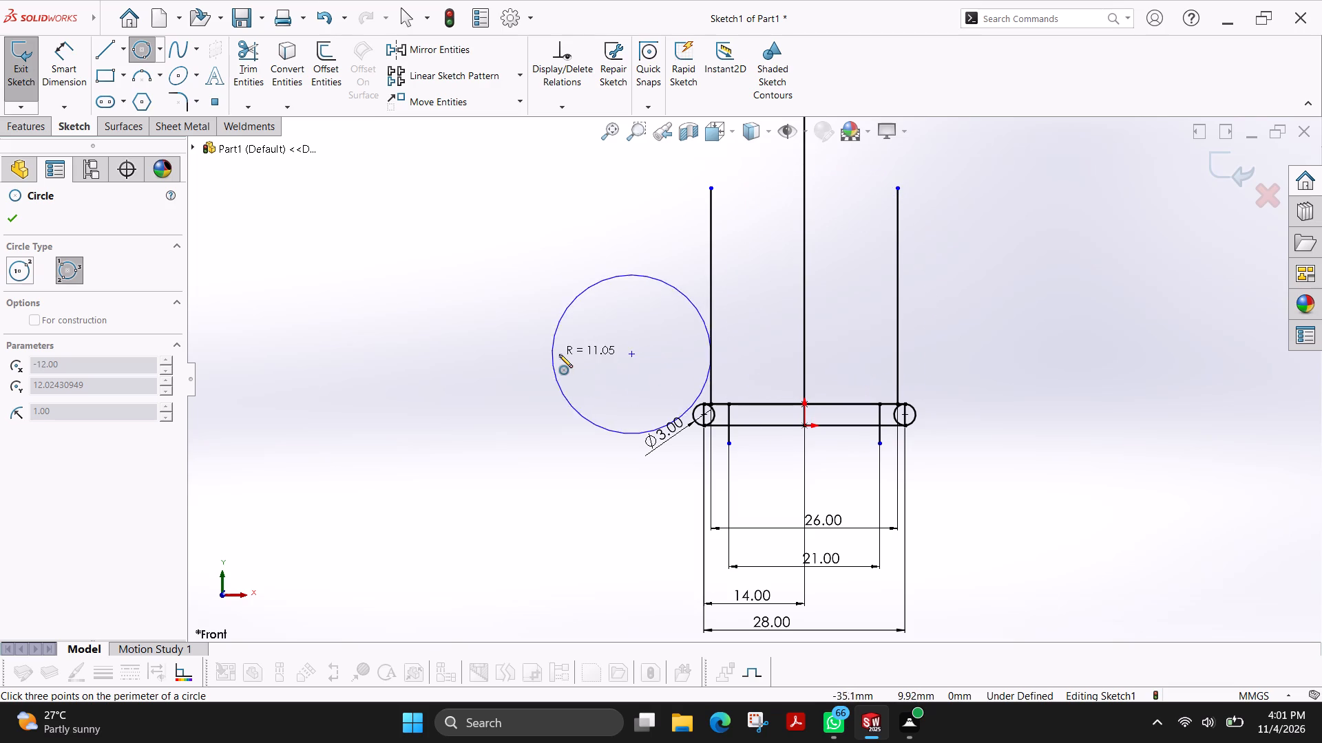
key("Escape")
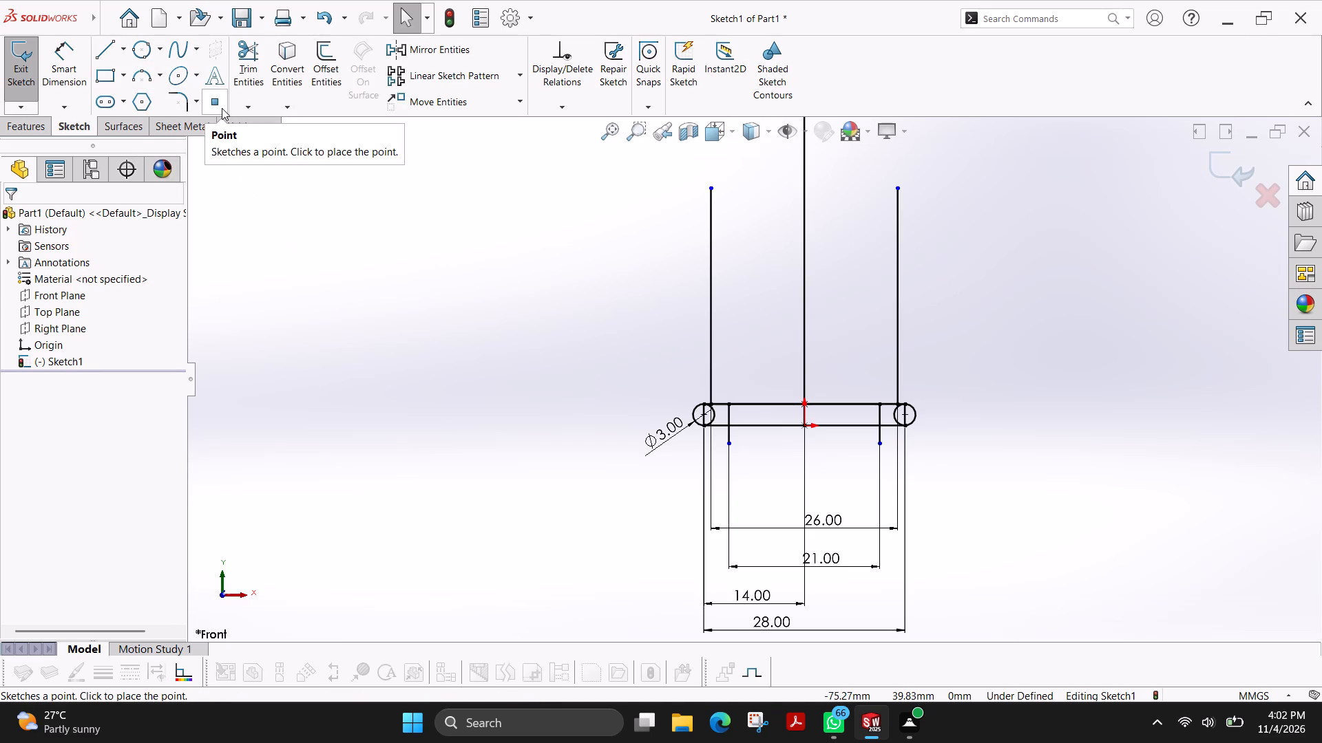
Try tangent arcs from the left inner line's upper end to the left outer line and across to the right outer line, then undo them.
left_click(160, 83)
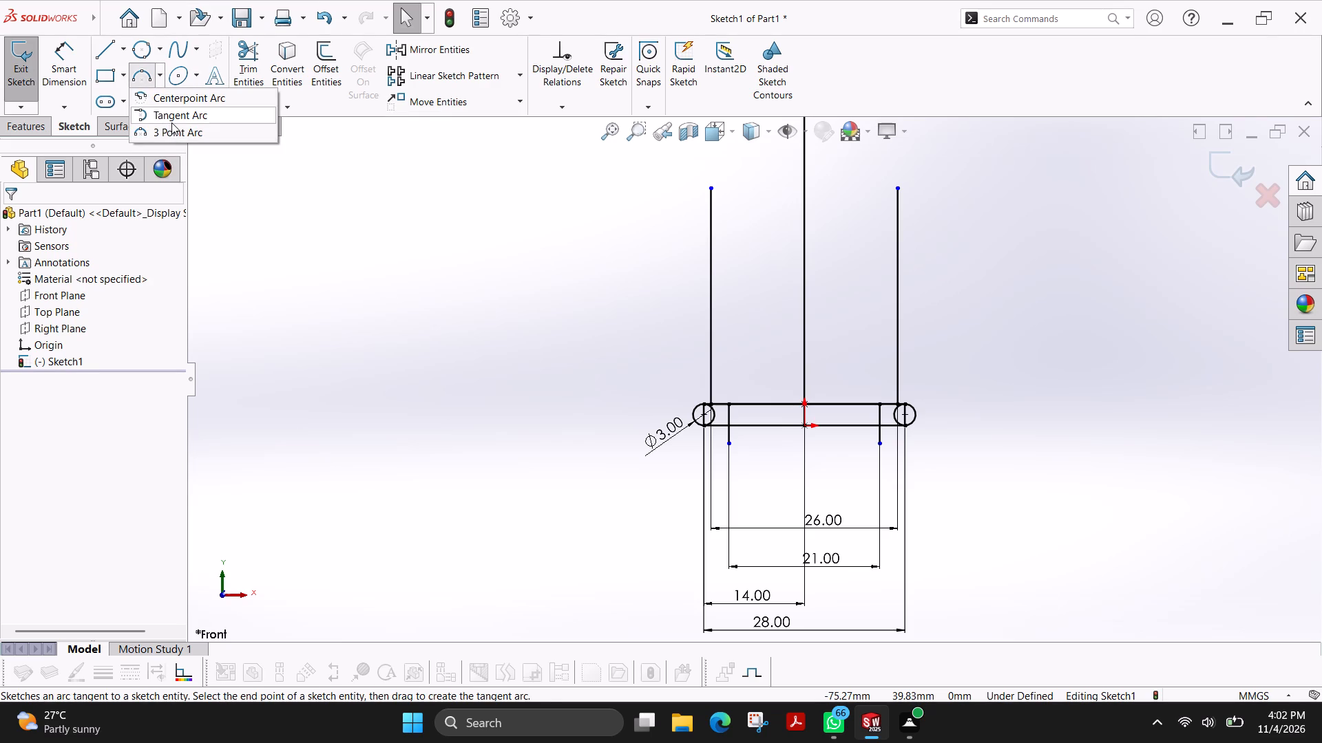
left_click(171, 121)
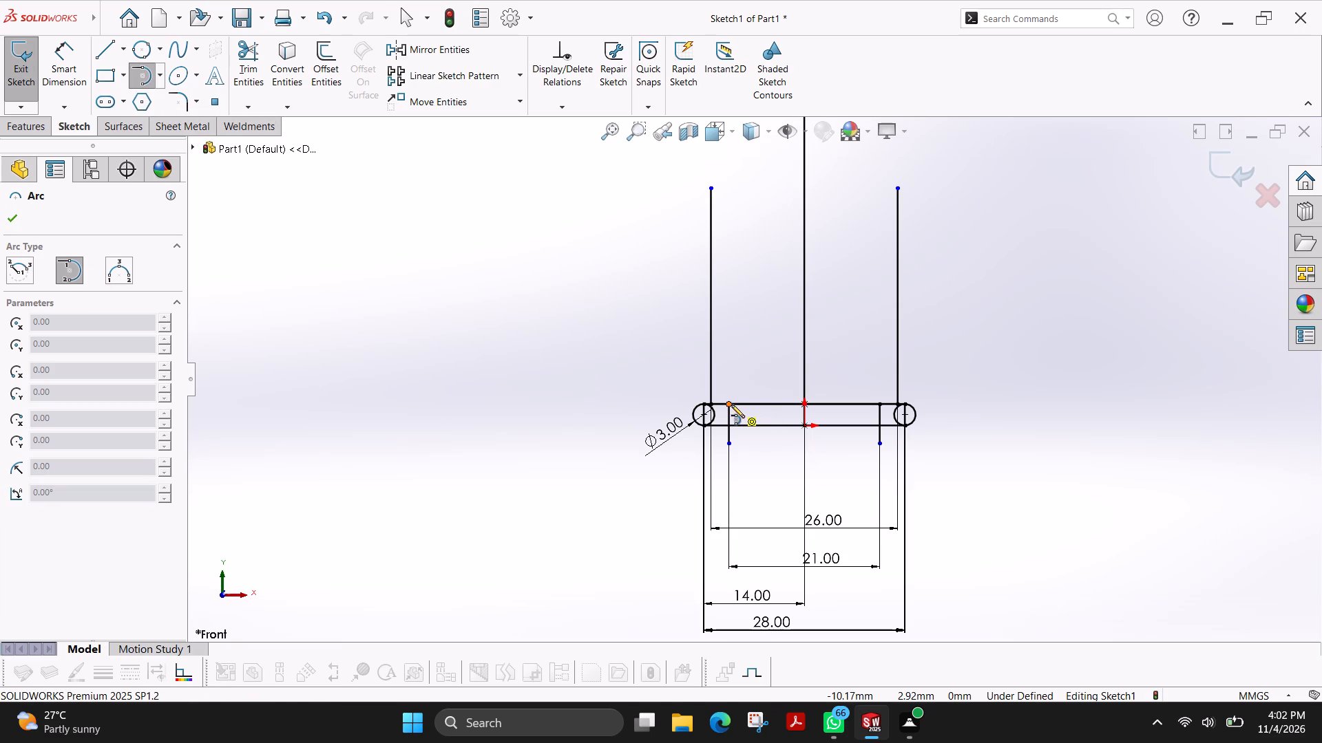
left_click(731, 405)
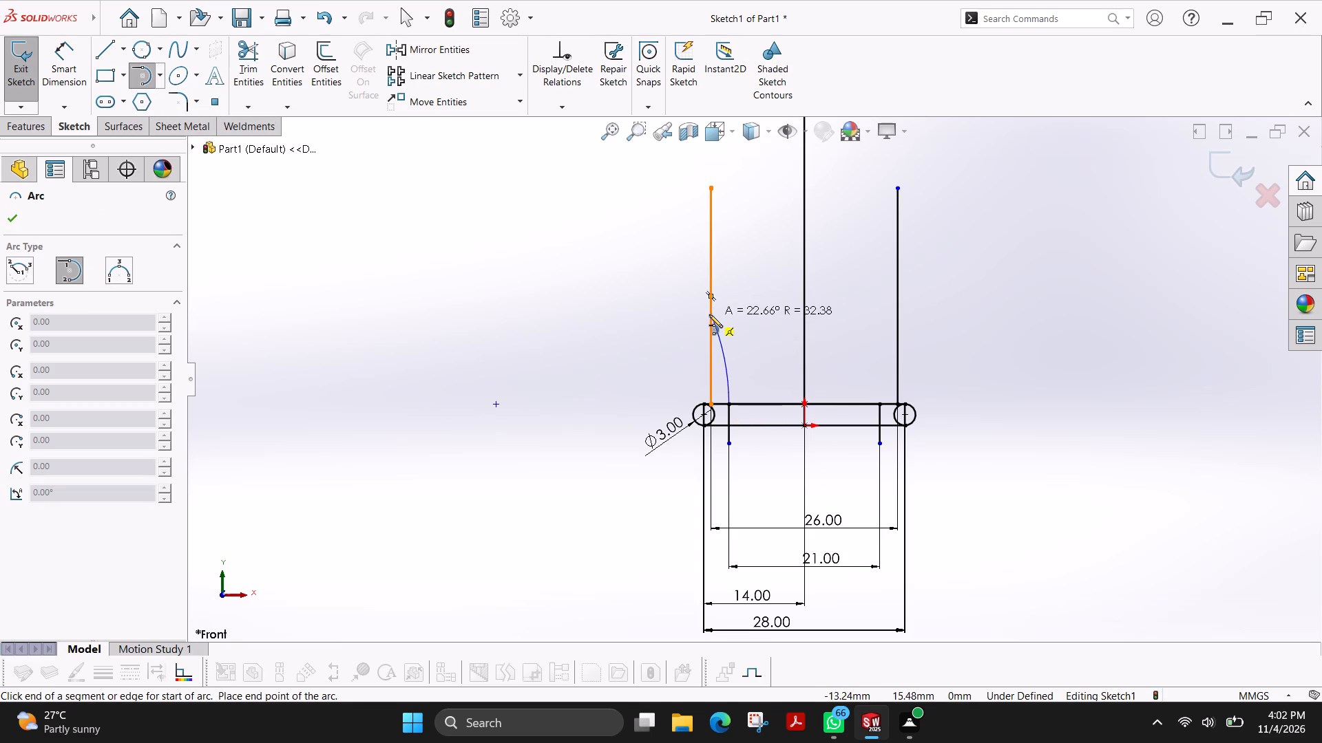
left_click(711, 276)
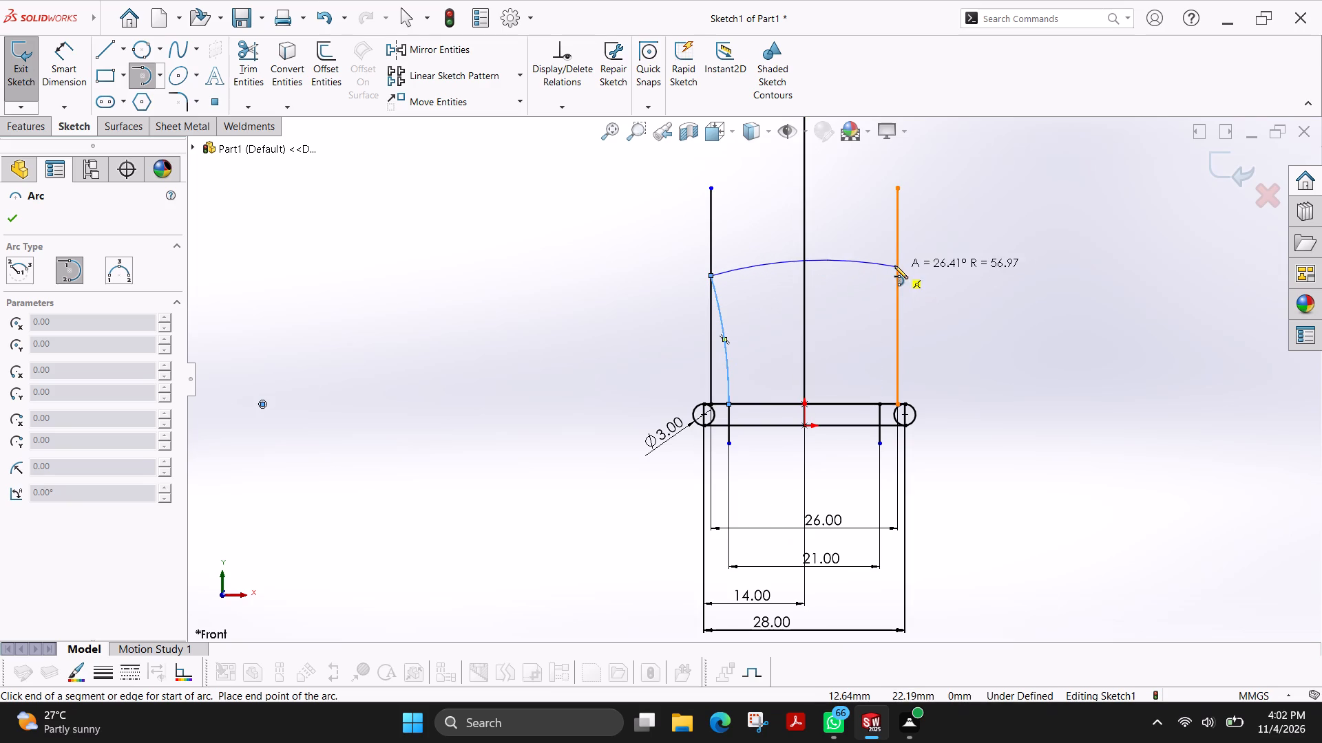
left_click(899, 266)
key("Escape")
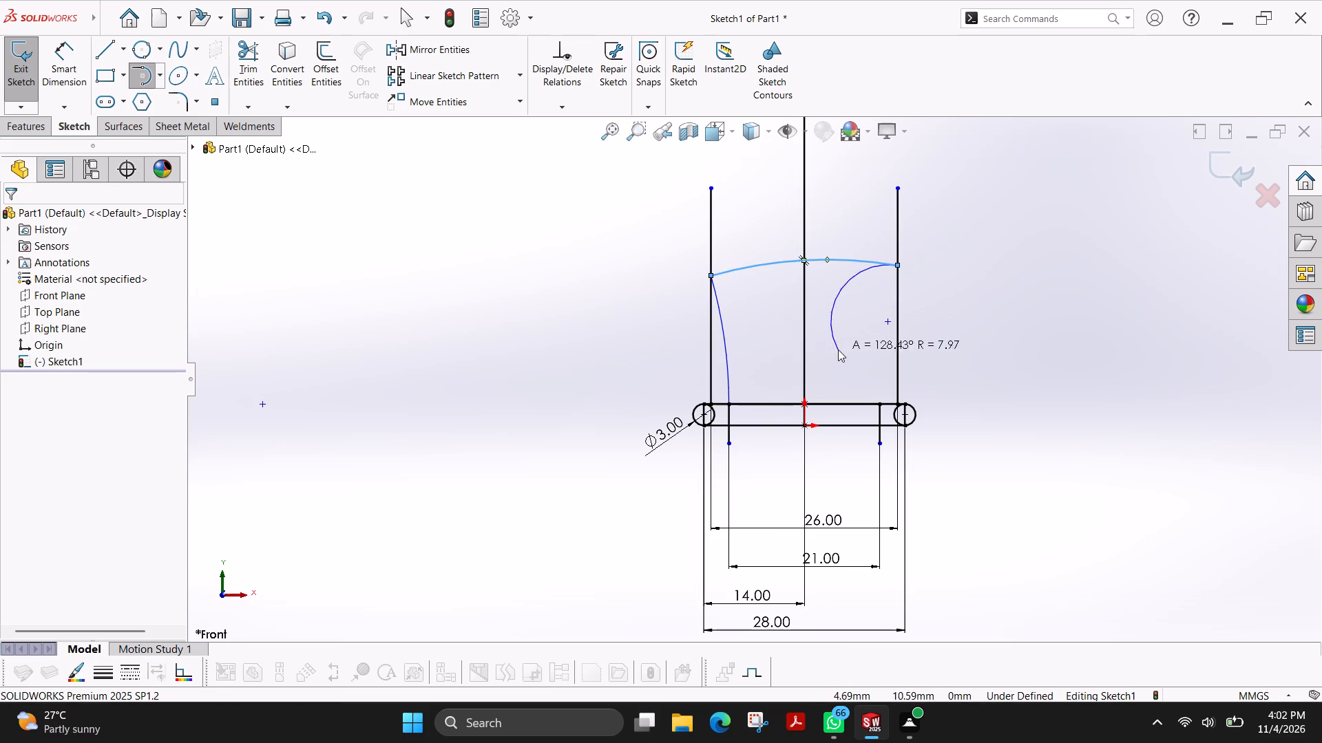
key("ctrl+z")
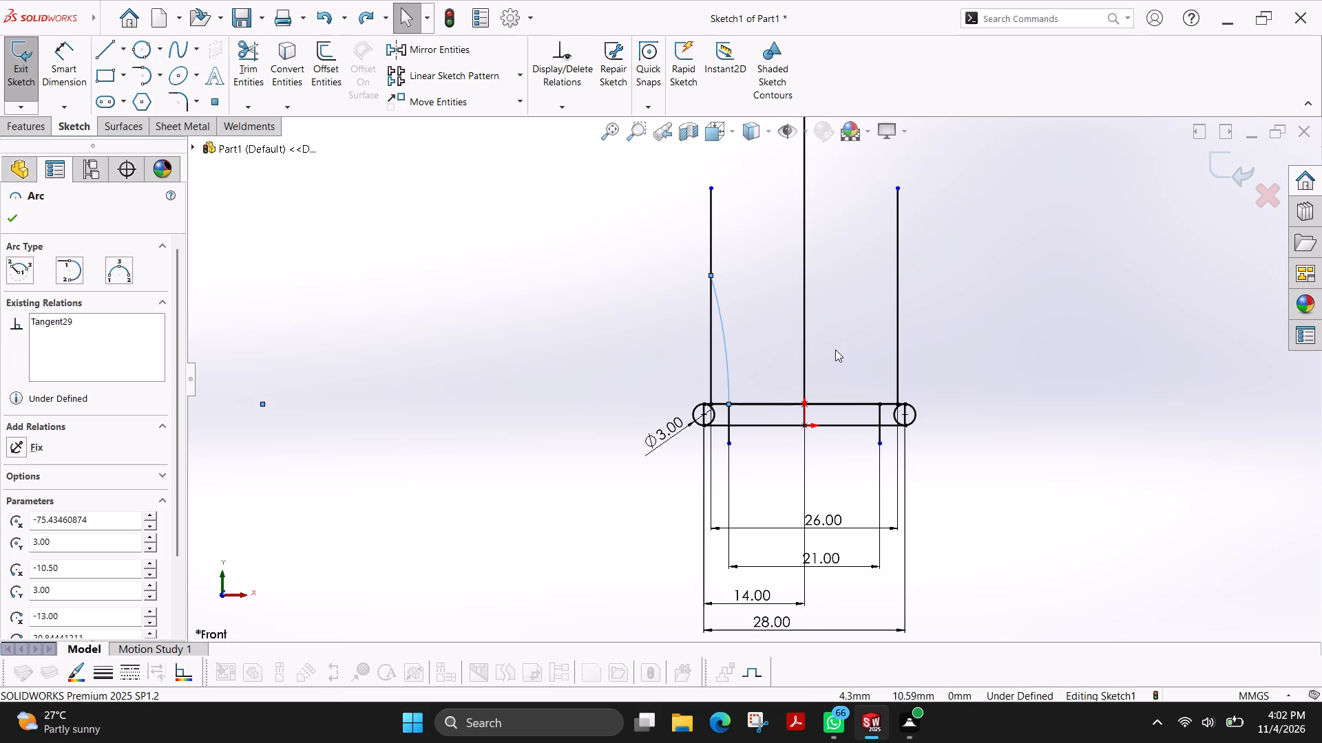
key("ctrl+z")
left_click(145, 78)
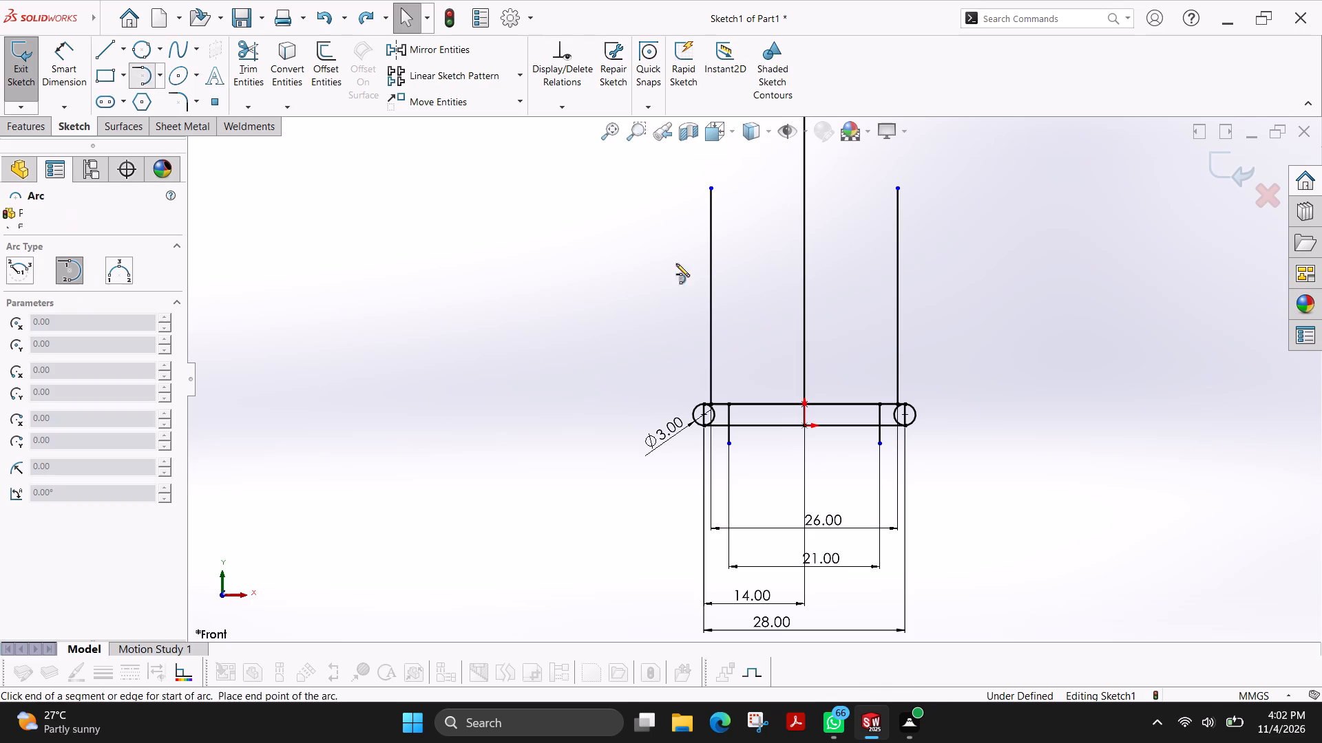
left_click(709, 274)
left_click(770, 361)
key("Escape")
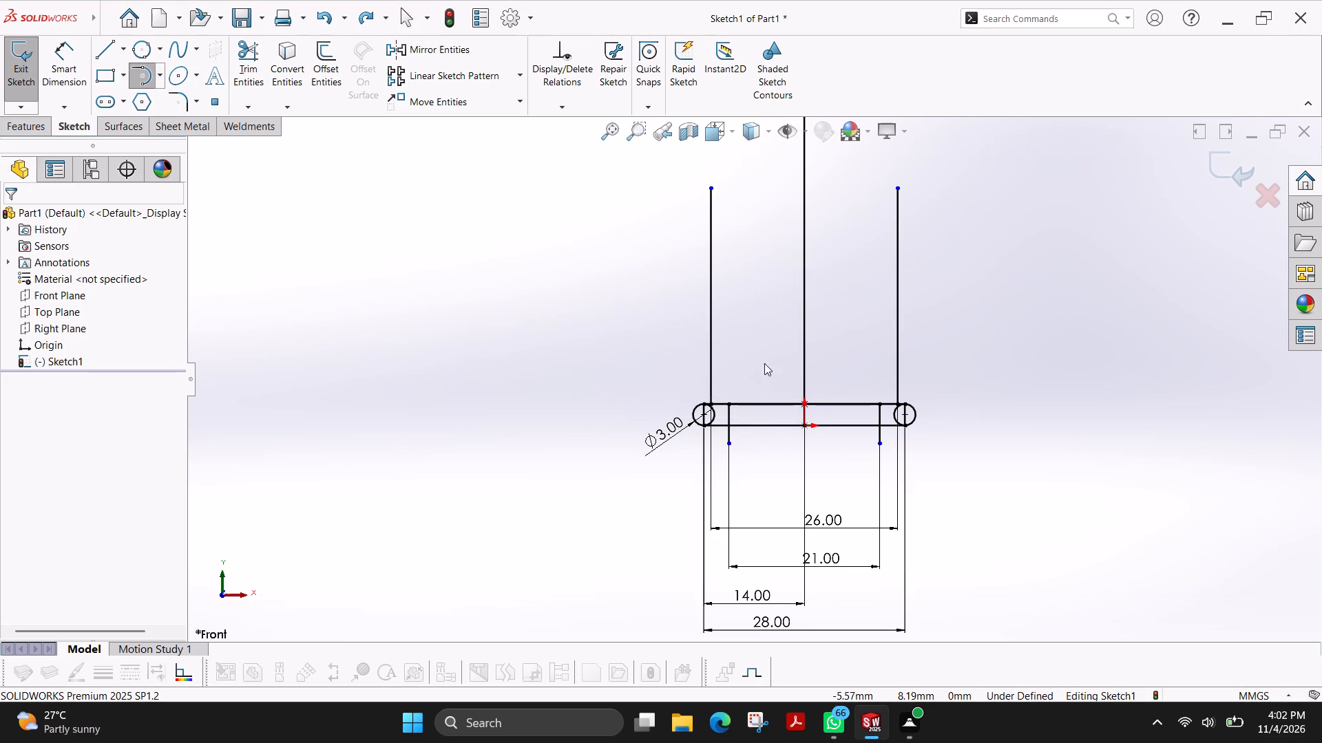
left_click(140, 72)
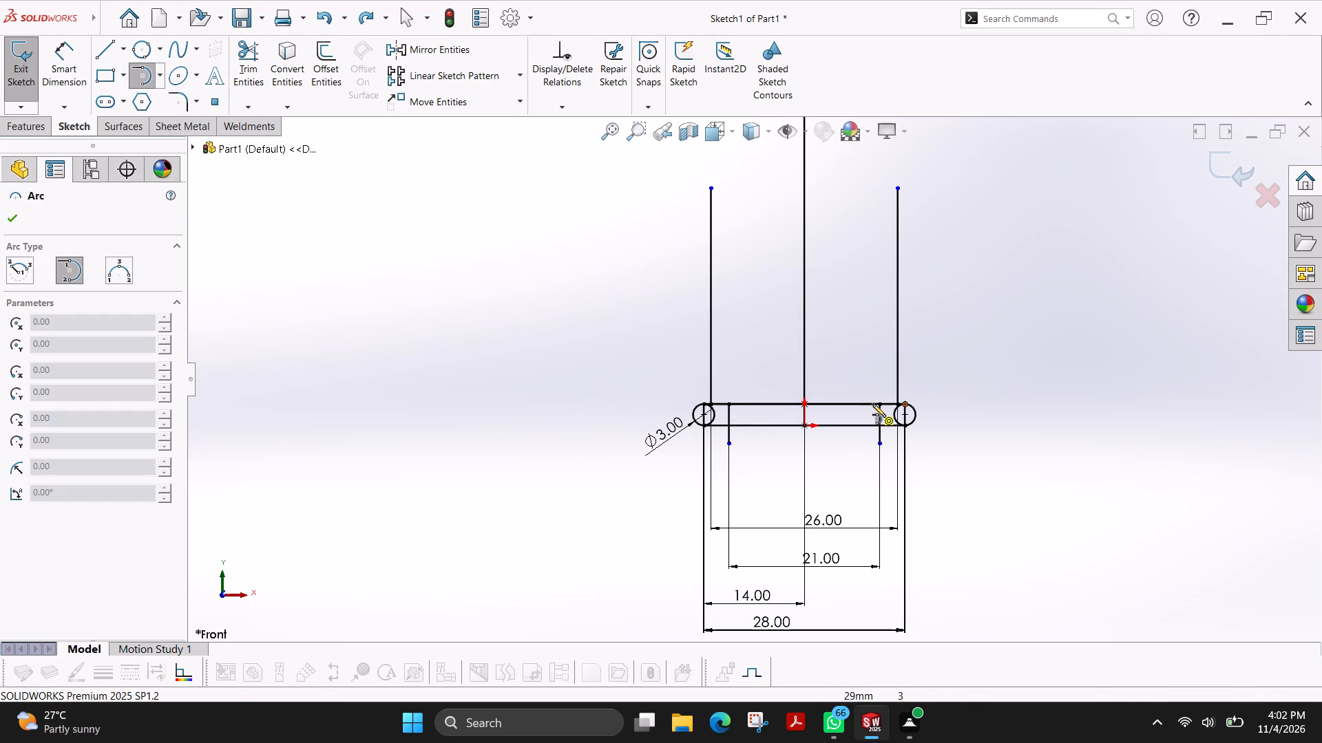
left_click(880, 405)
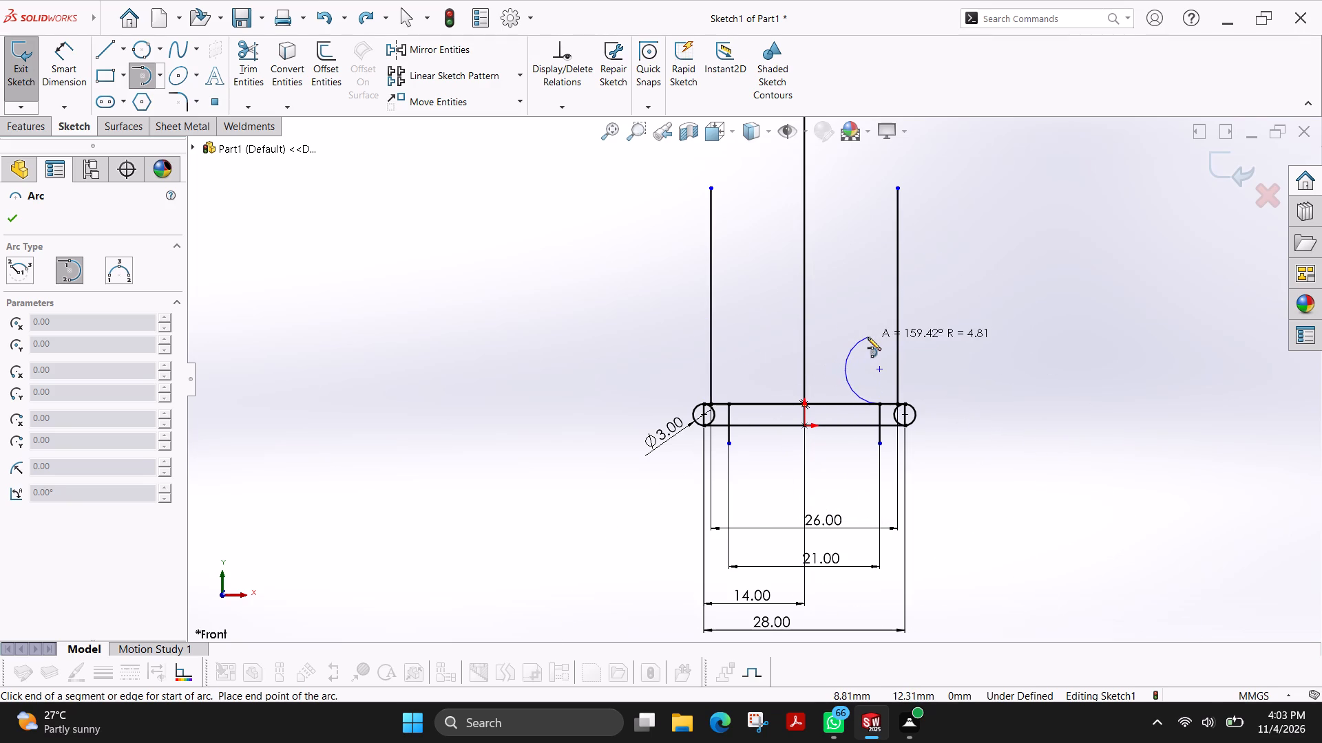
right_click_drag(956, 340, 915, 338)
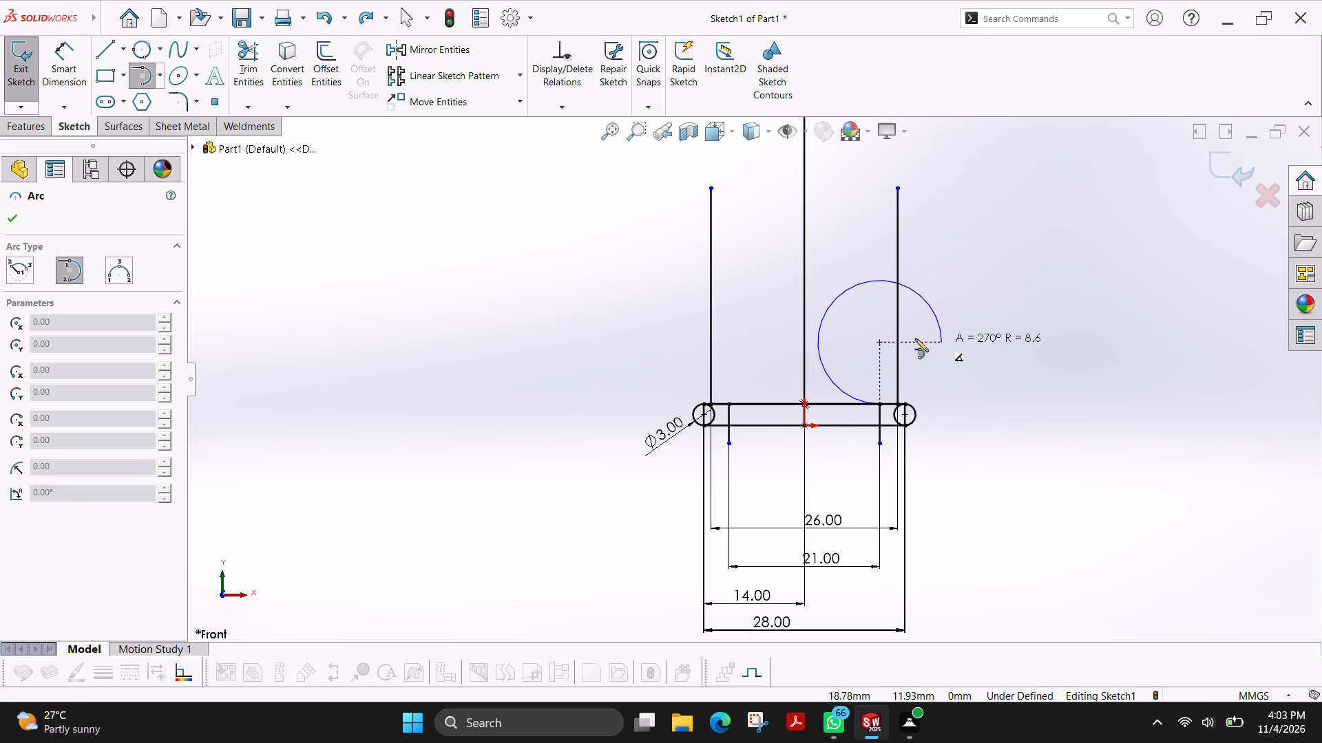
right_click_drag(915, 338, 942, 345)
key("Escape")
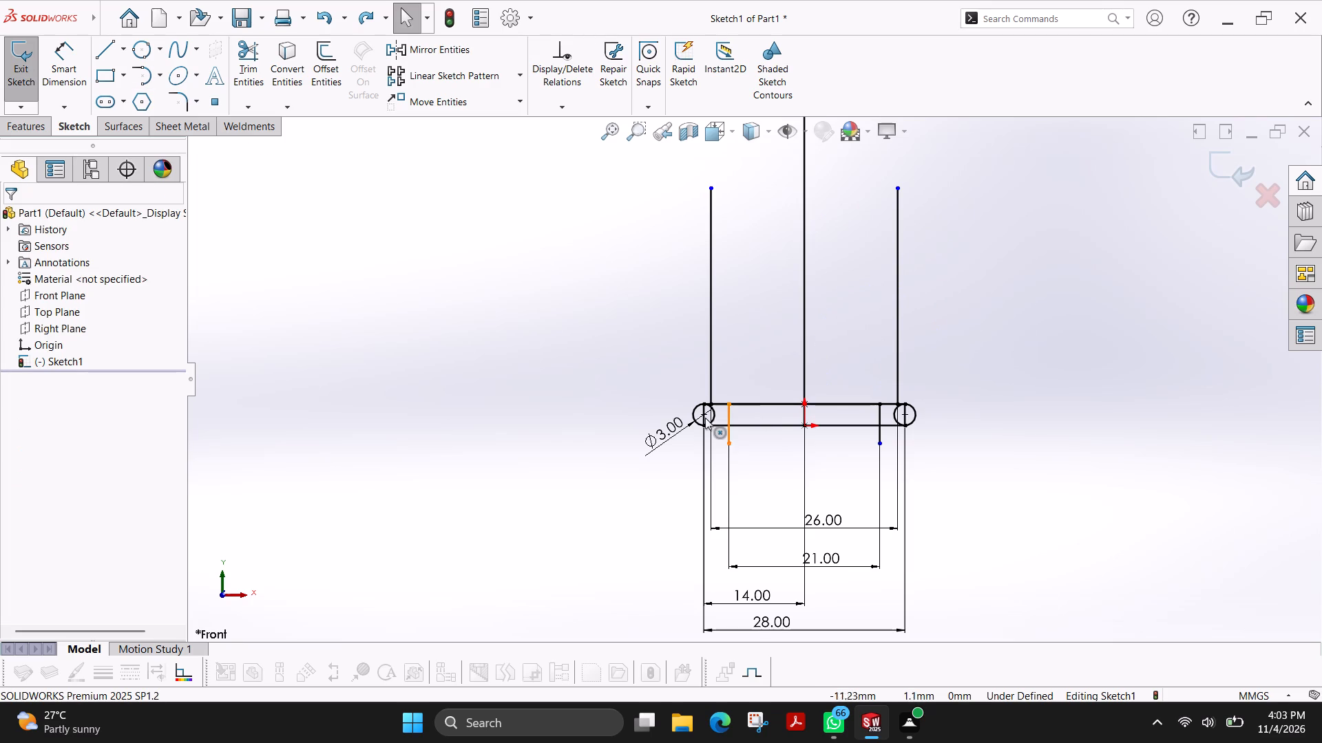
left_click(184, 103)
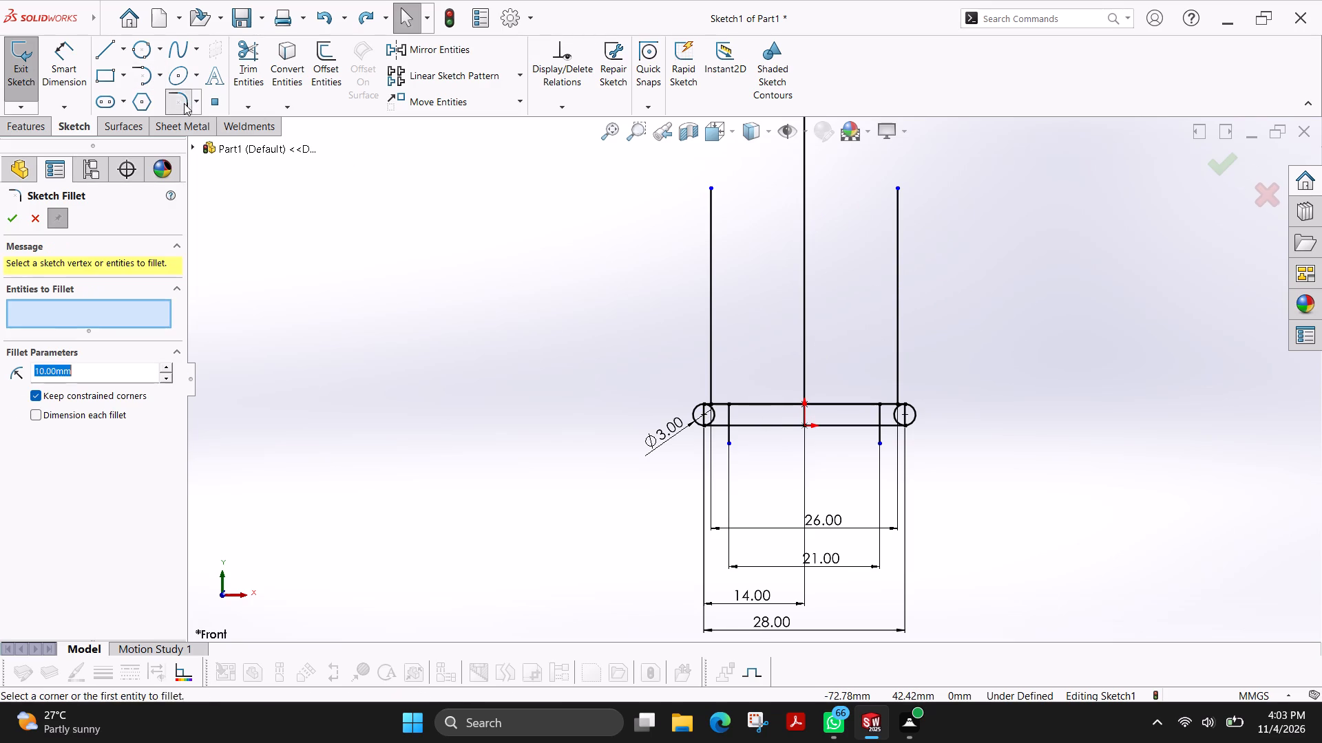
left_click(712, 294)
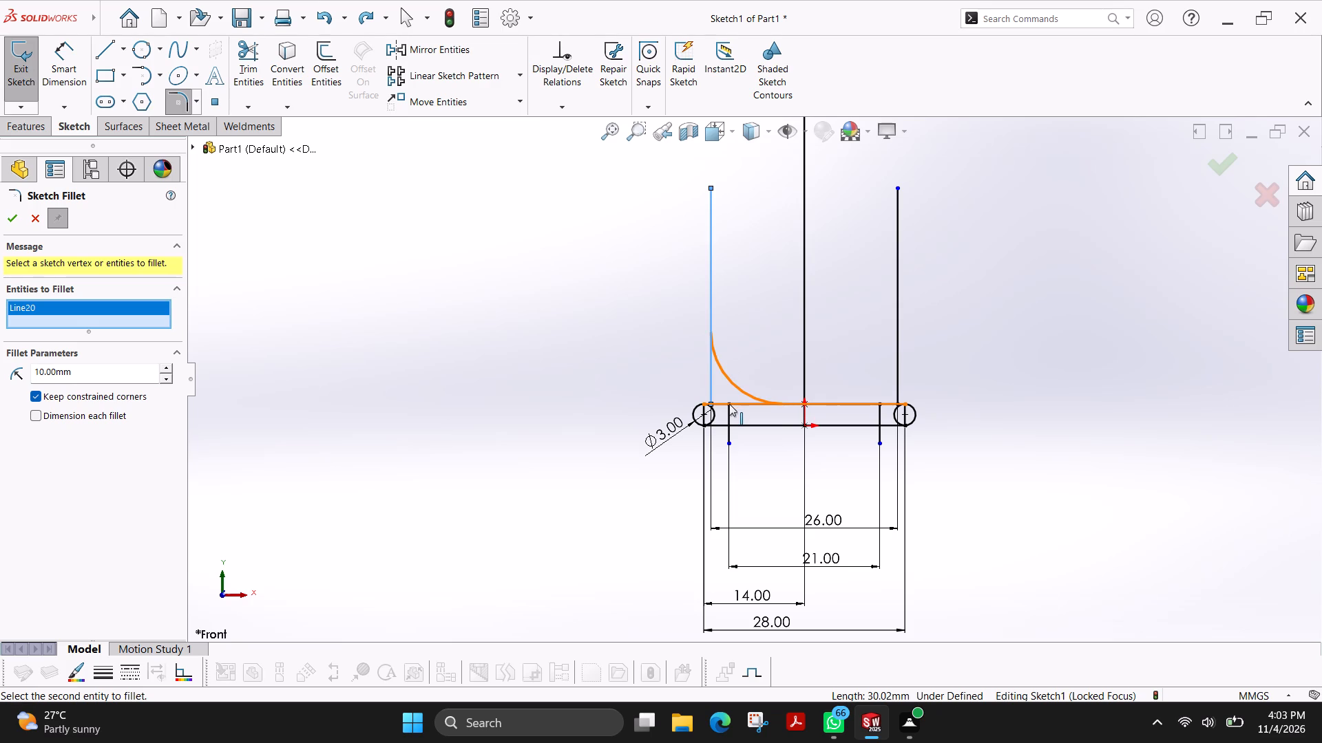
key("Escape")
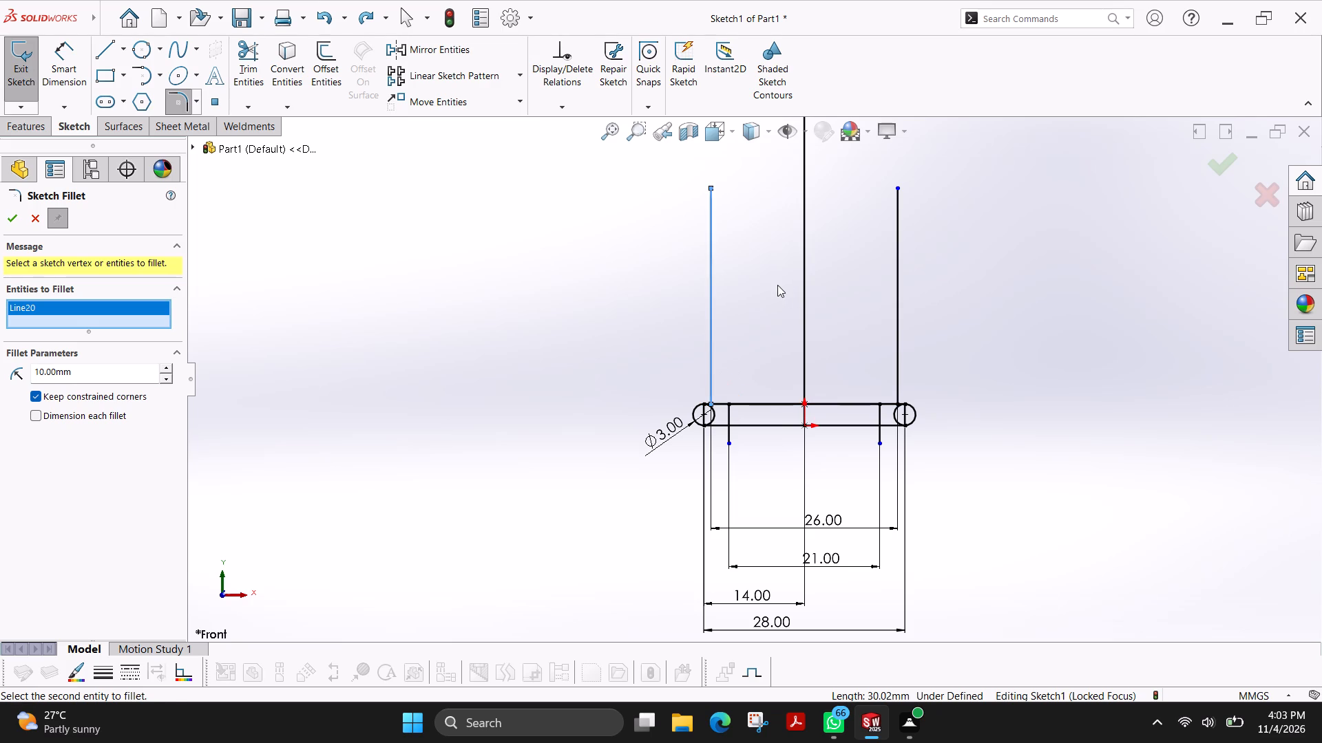
Sketch a perimeter circle of about 15.5 mm radius through the left inner line's upper end, tangent to the left outer vertical line.
left_click(143, 54)
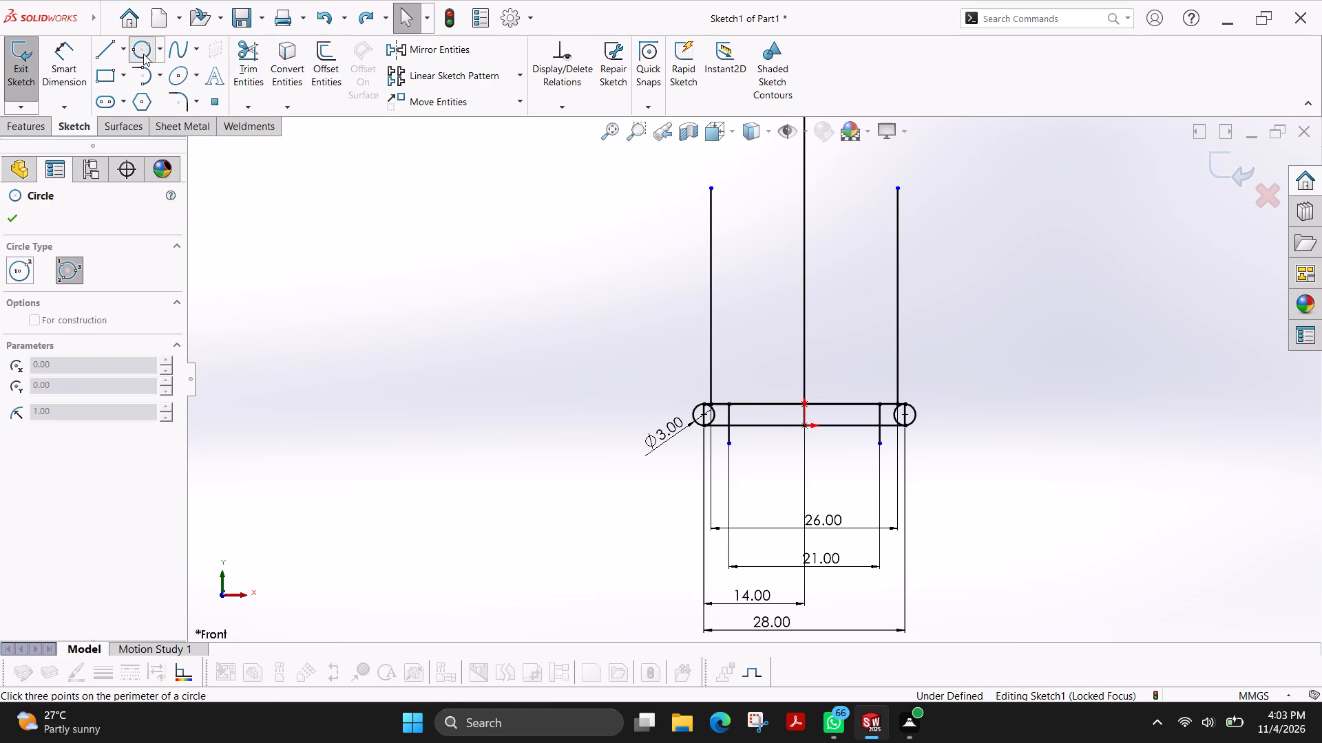
left_click(730, 401)
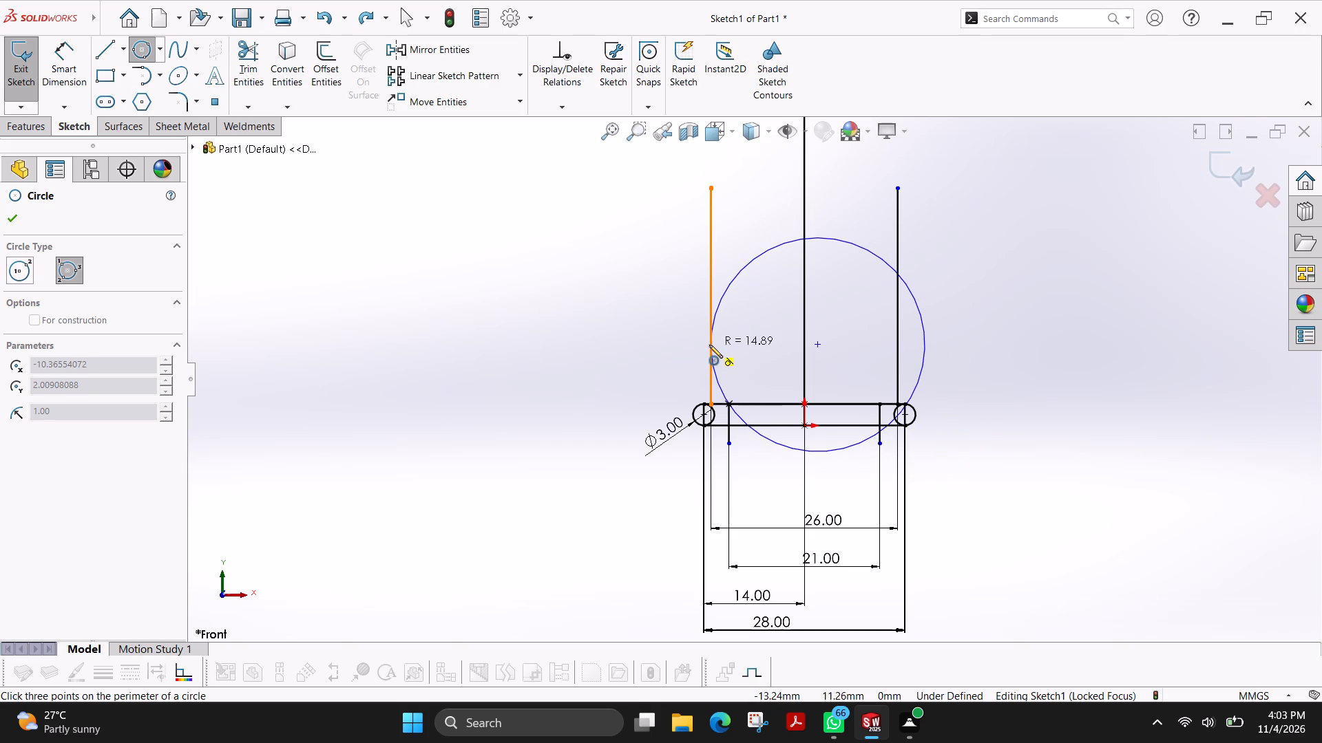
left_click(709, 342)
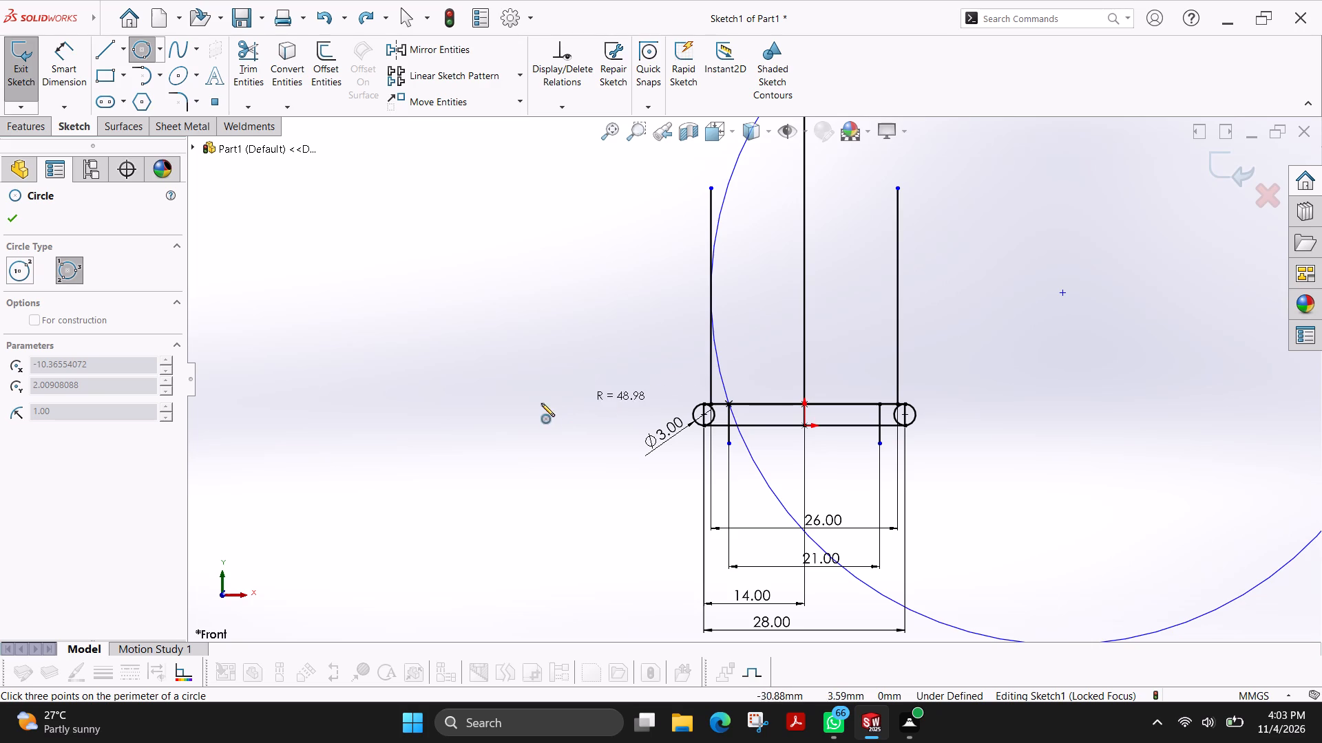
left_click(922, 292)
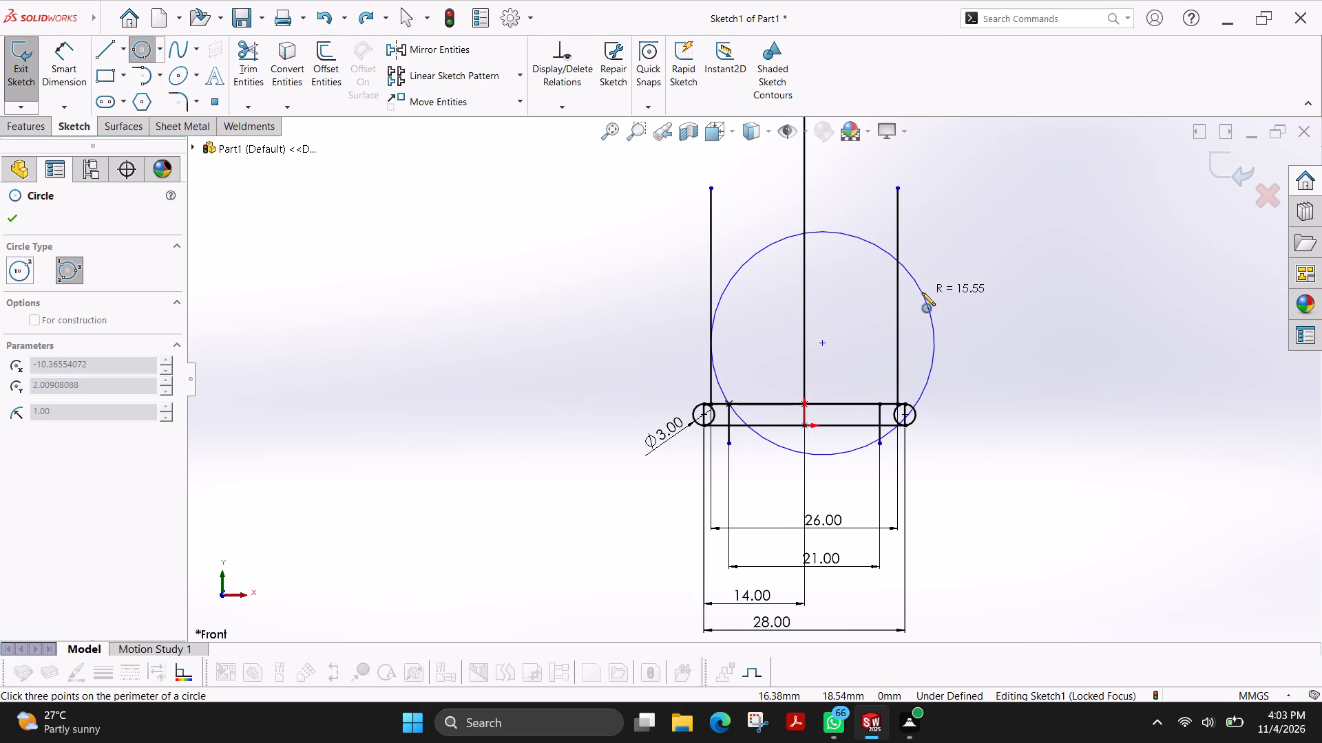
key("Escape")
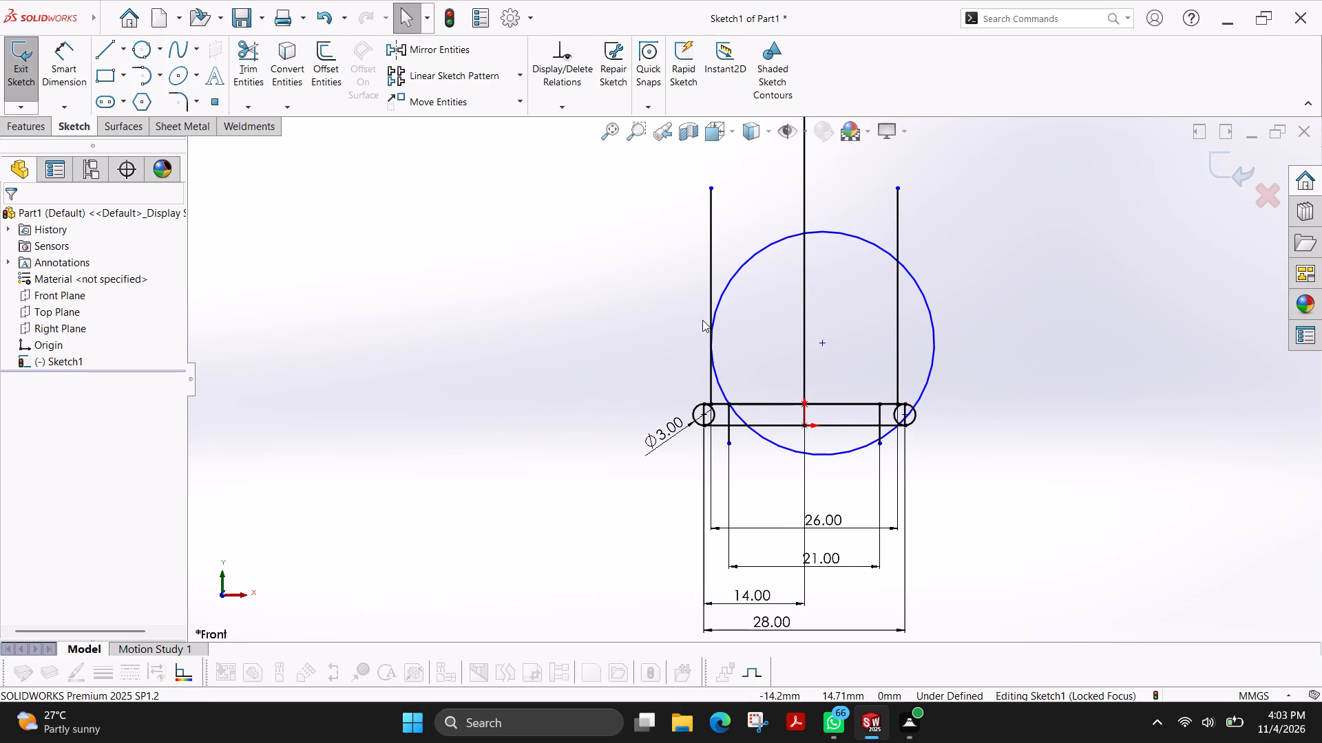
Sketch a second perimeter circle of about 16 mm radius through the right inner line's upper end, tangent to the right outer vertical line.
scroll(759, 304, "up", 1)
scroll(759, 304, "down", 2)
scroll(762, 304, "up", 1)
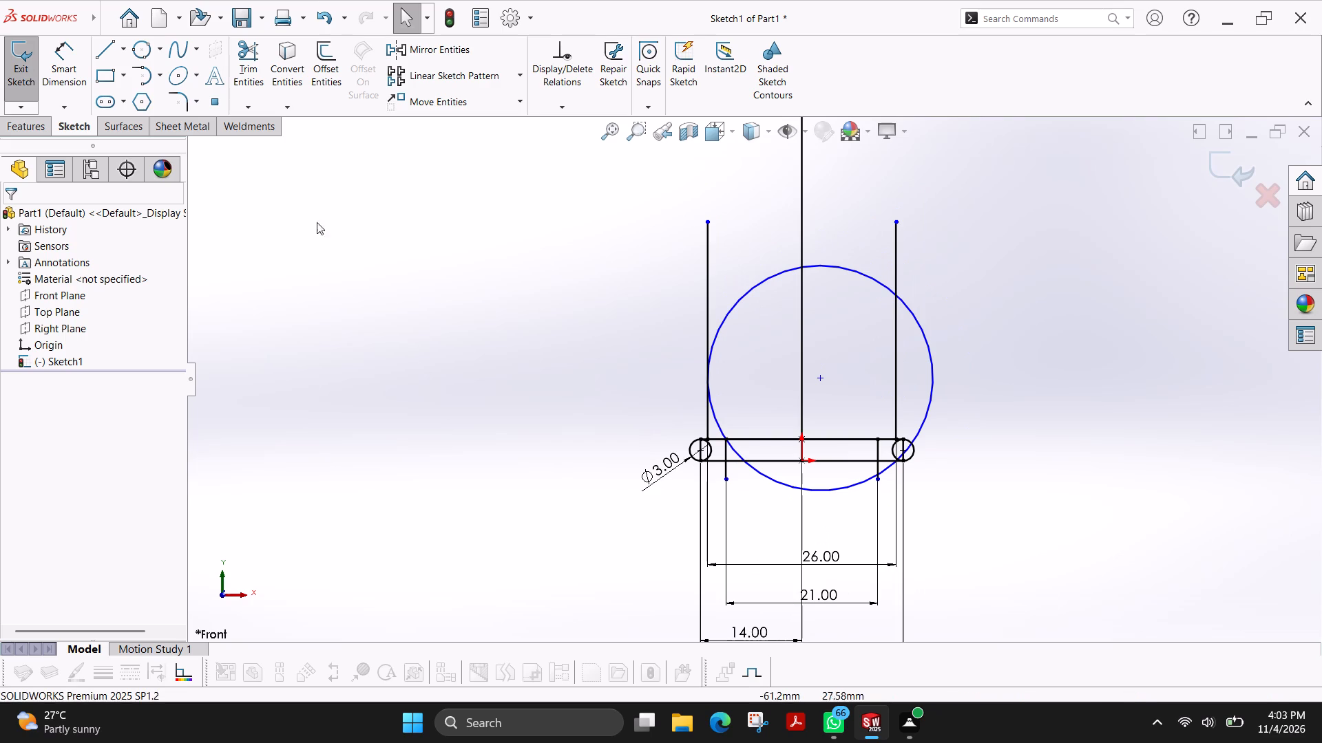
left_click(138, 56)
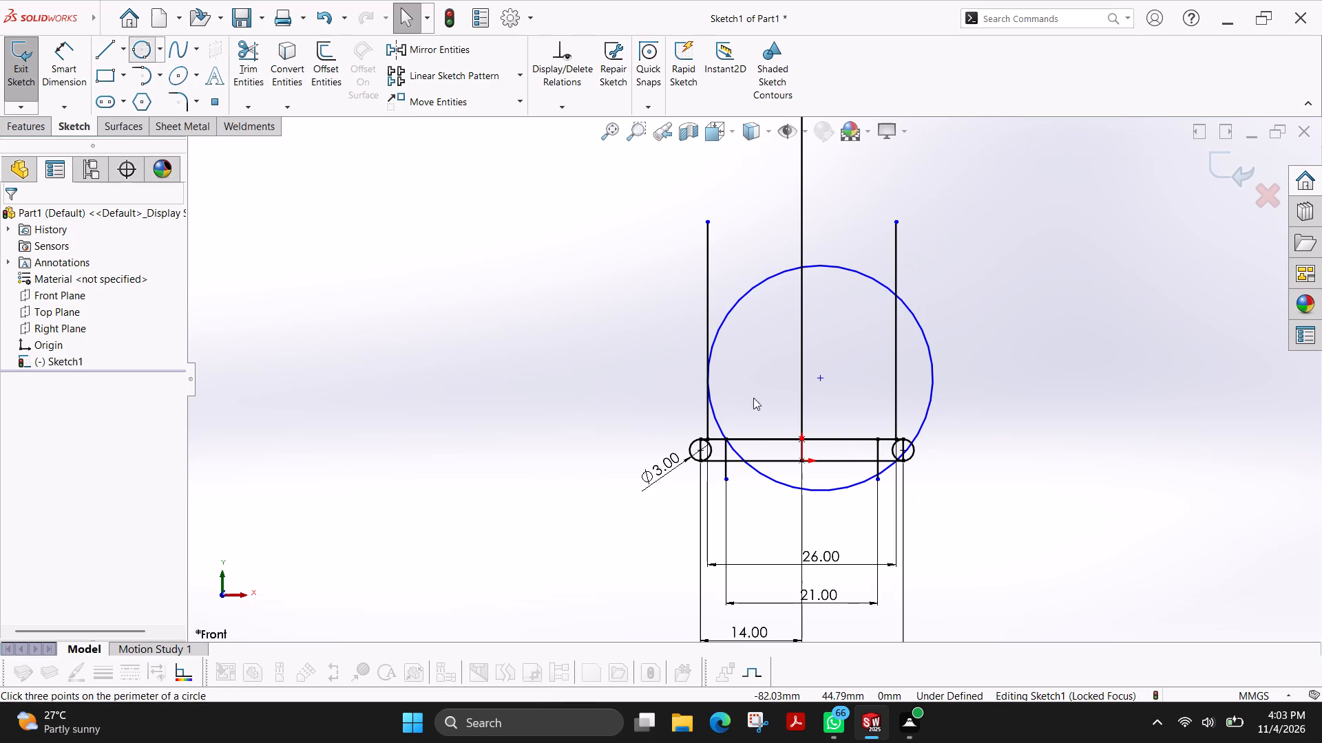
left_click(877, 440)
left_click(895, 370)
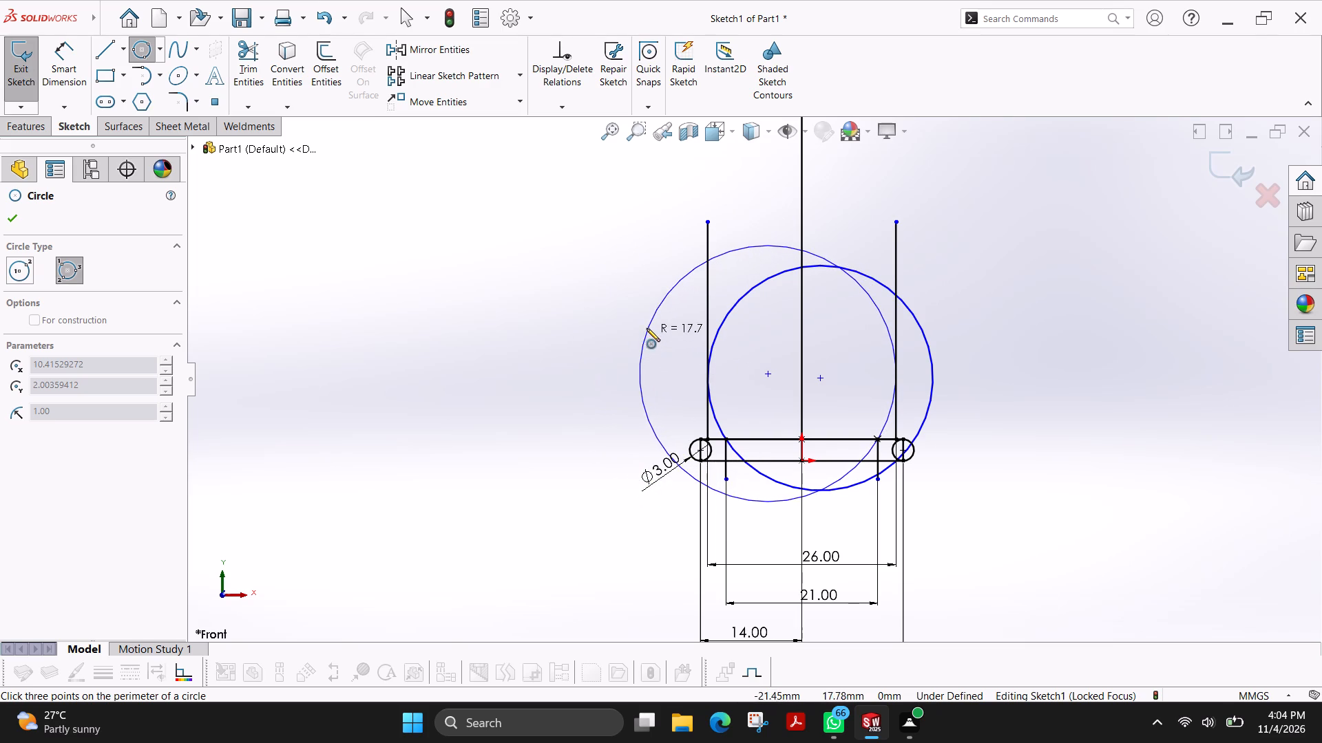
left_click(666, 392)
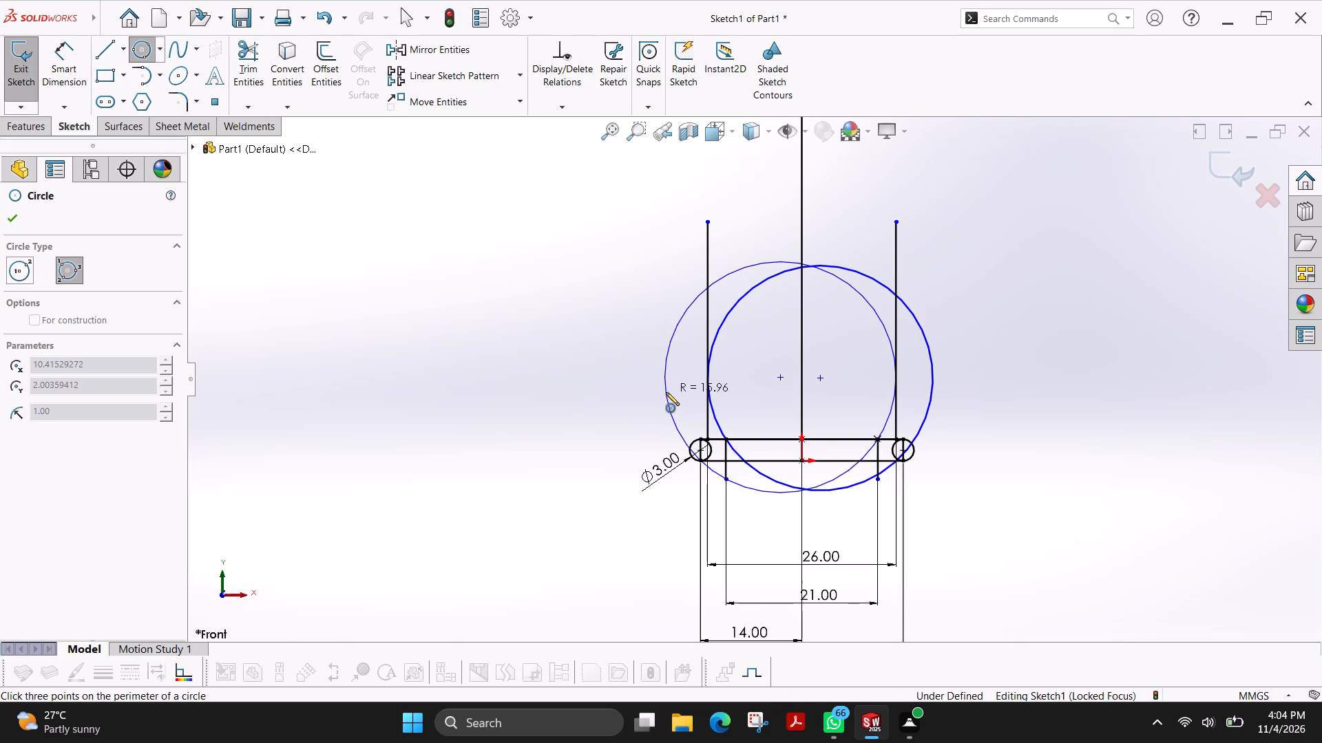
key("Escape")
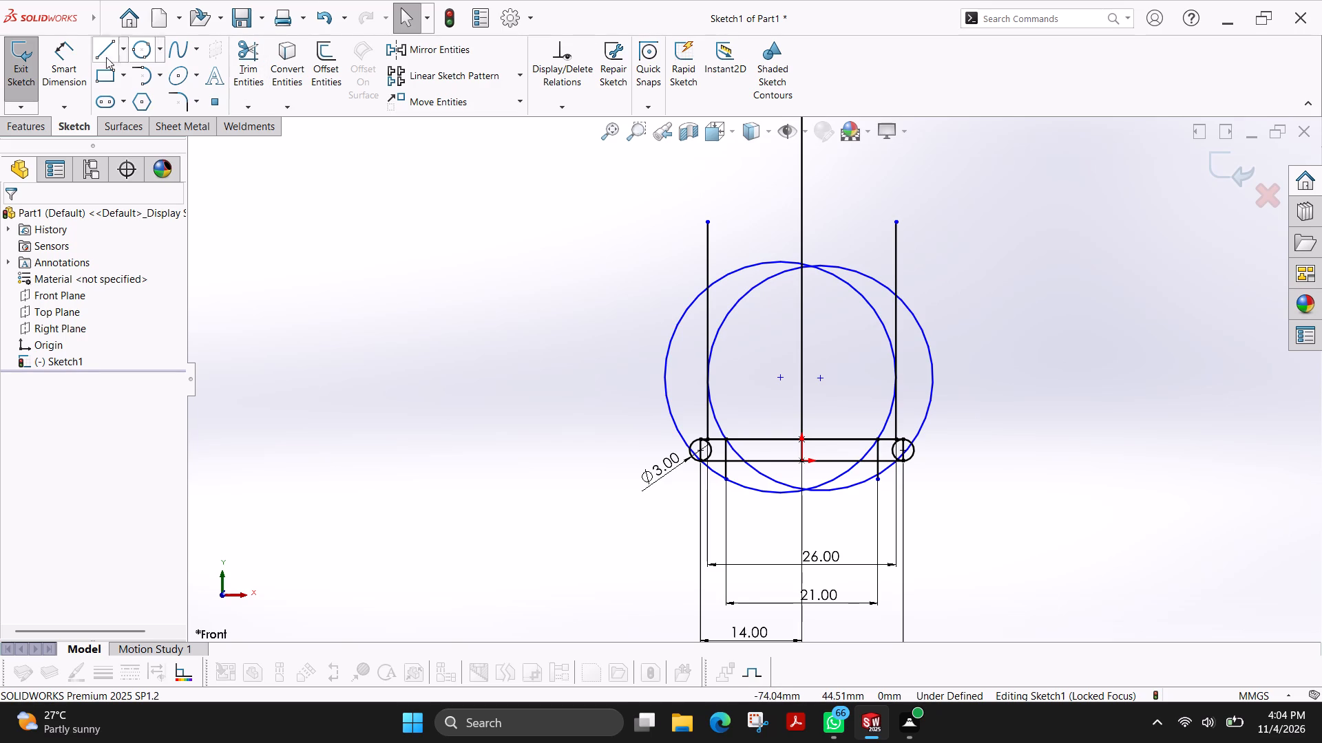
Dimension the diameters of both large circles as 30 mm, placing one on each side of the profile.
left_click(76, 61)
left_click(664, 394)
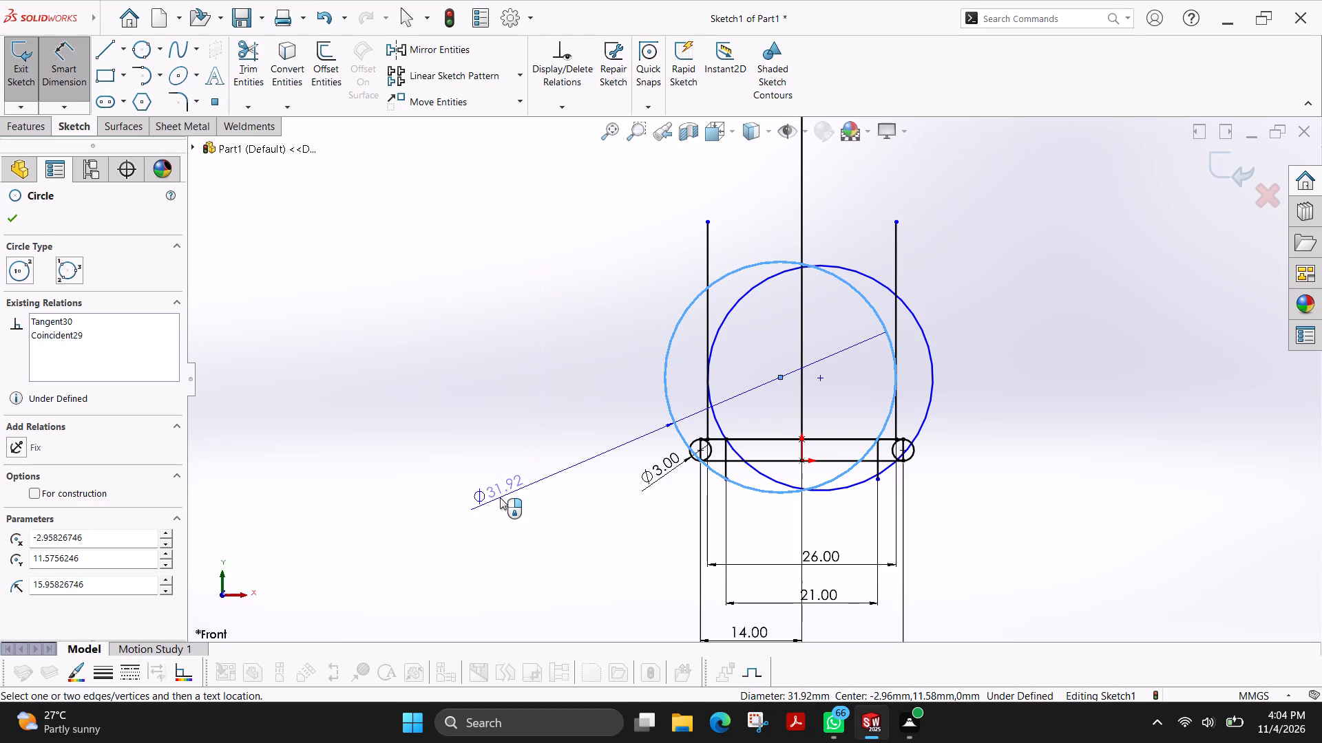
left_click(500, 497)
type("30")
key("Return")
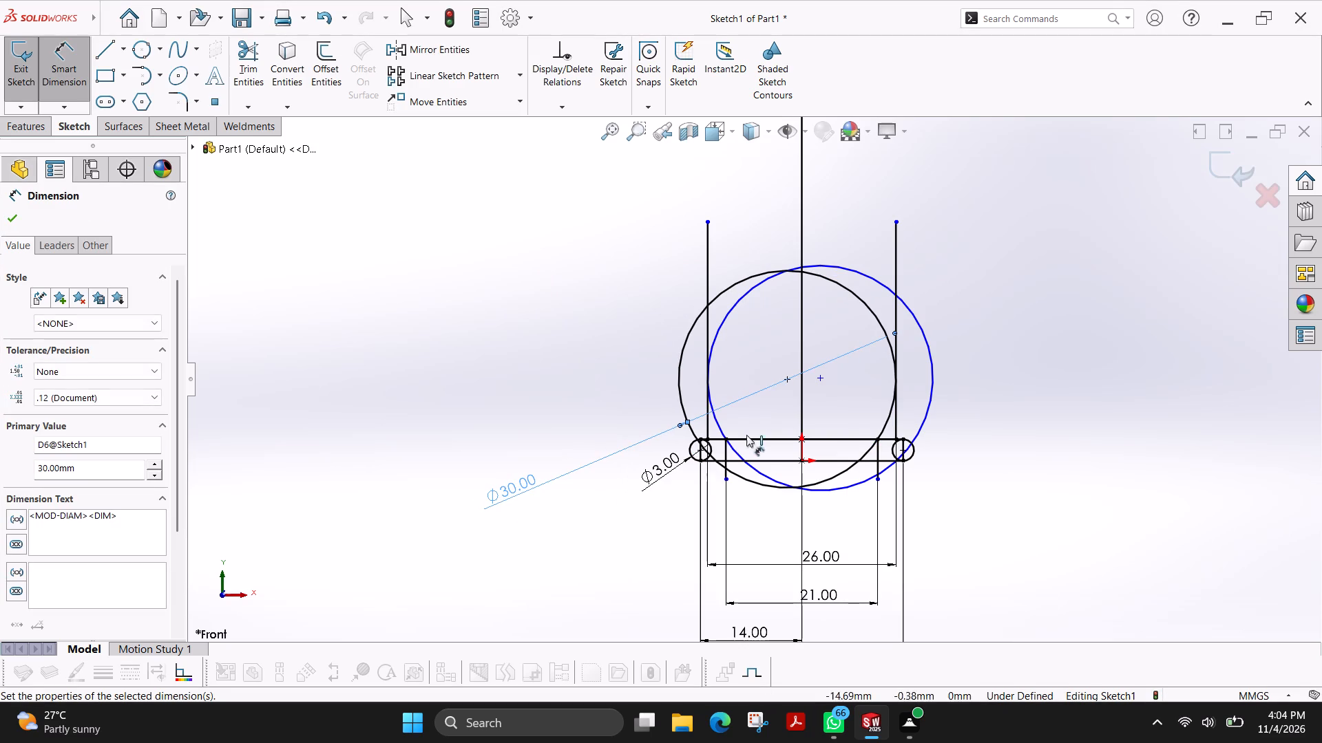
left_click(929, 390)
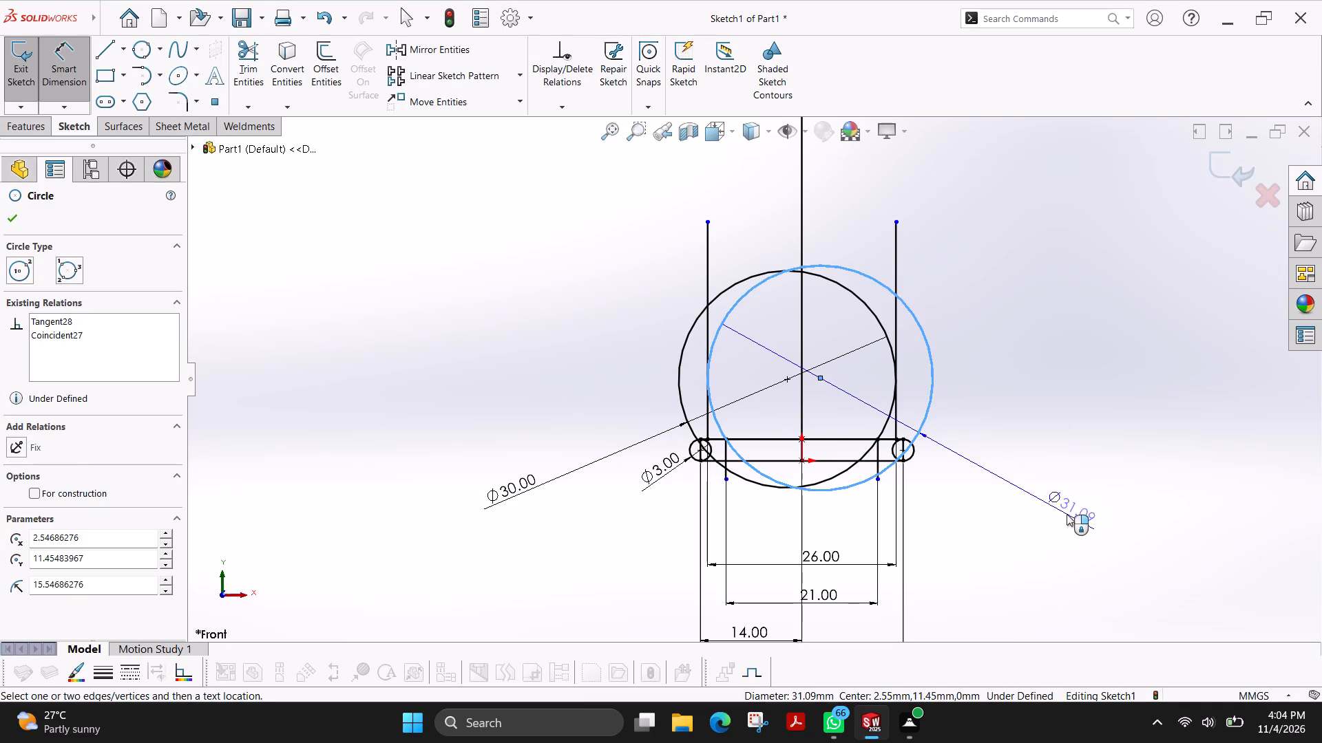
left_click(1067, 514)
type("30")
key("Return")
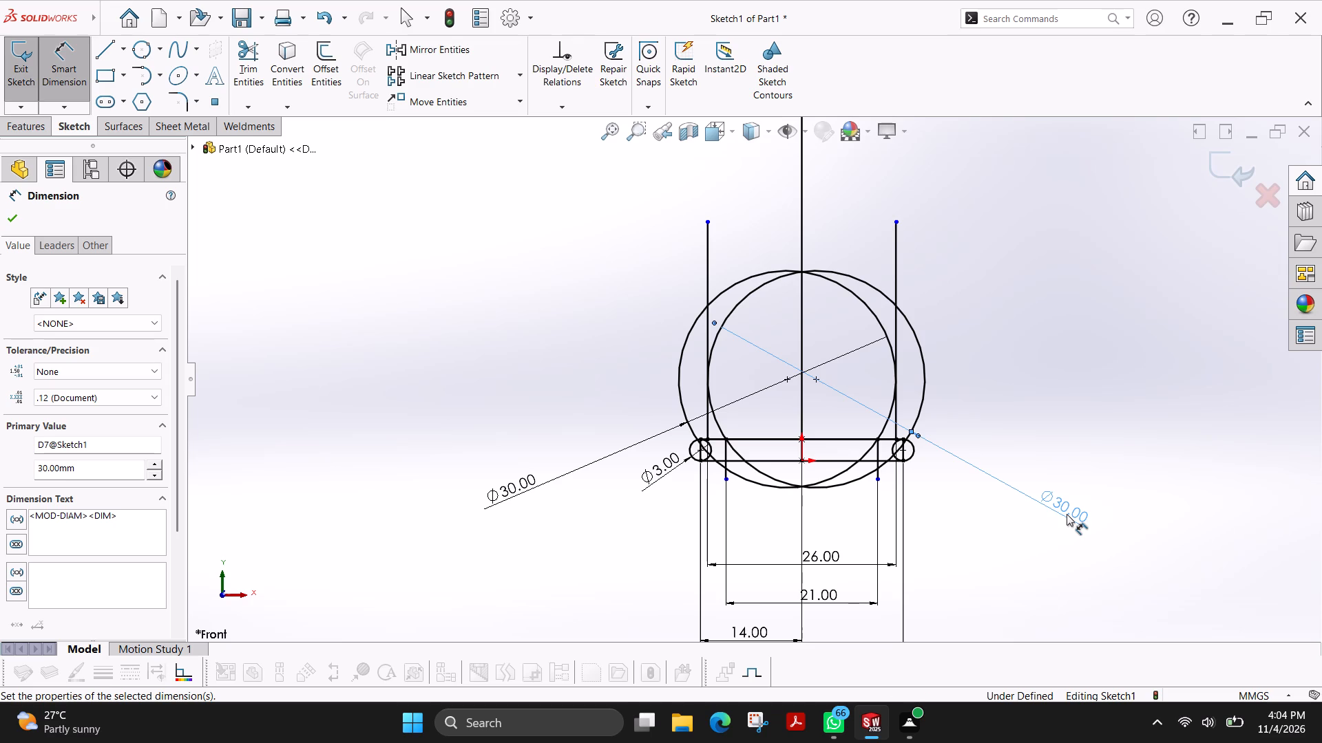
Power-trim the large circles' portions outside the two outer vertical lines and their outer upper arcs up to the crossing on the centre line.
scroll(926, 391, "up", 3)
scroll(895, 383, "down", 2)
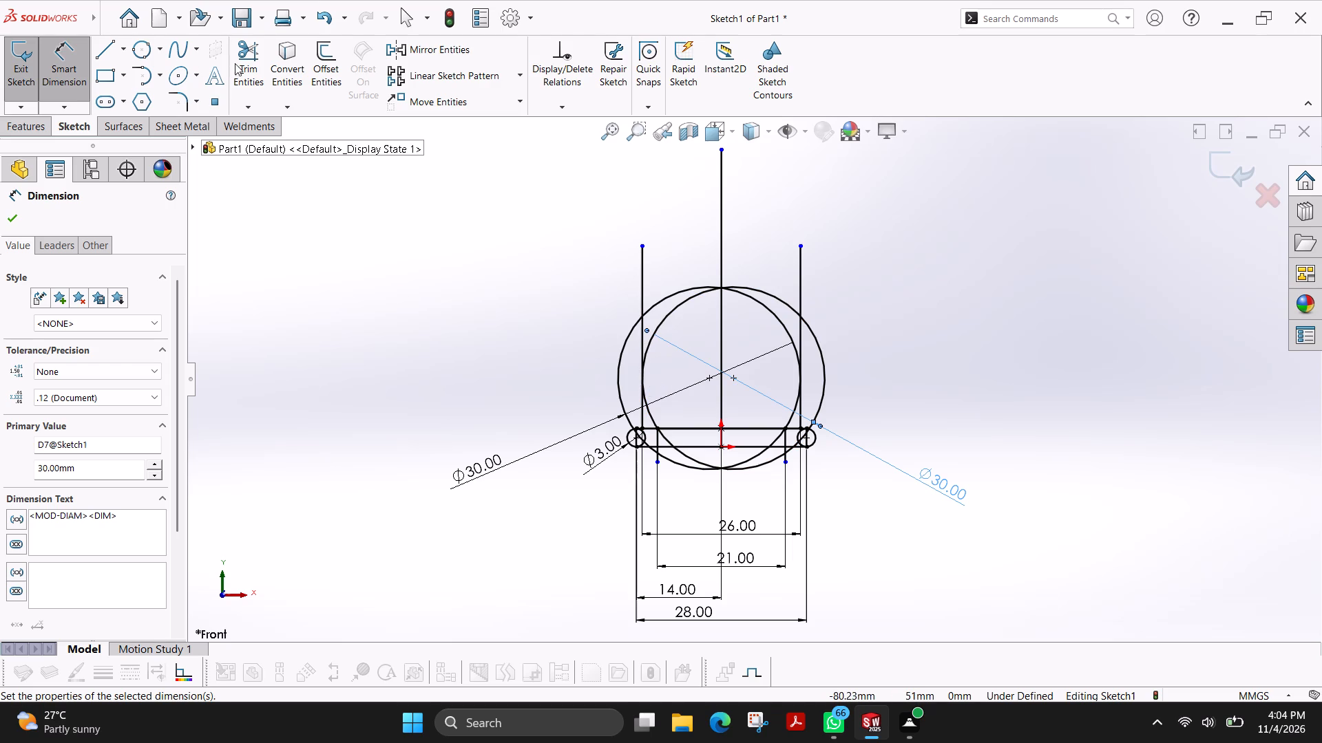
left_click(253, 65)
left_click_drag(603, 330, 629, 376)
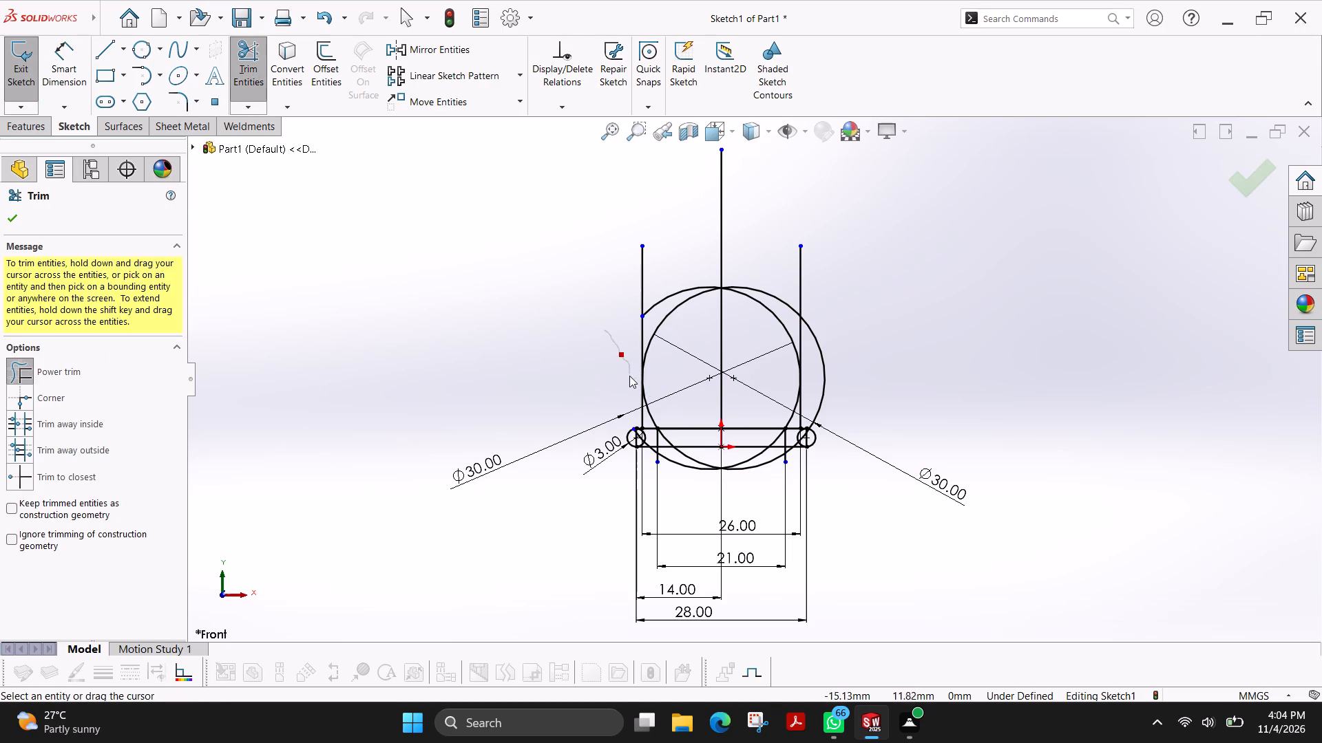
left_click_drag(629, 376, 628, 376)
left_click_drag(662, 278, 657, 305)
left_click_drag(768, 280, 778, 303)
left_click_drag(823, 324, 821, 360)
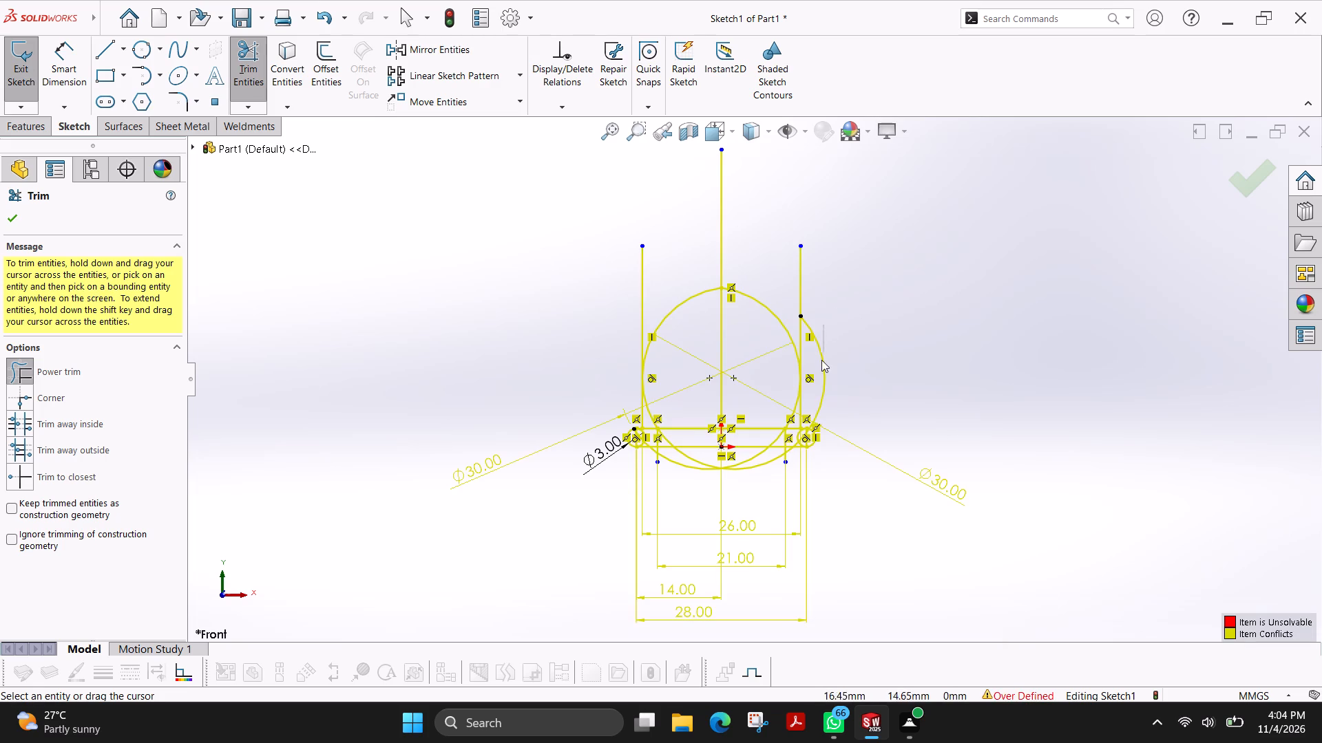
left_click_drag(821, 360, 819, 378)
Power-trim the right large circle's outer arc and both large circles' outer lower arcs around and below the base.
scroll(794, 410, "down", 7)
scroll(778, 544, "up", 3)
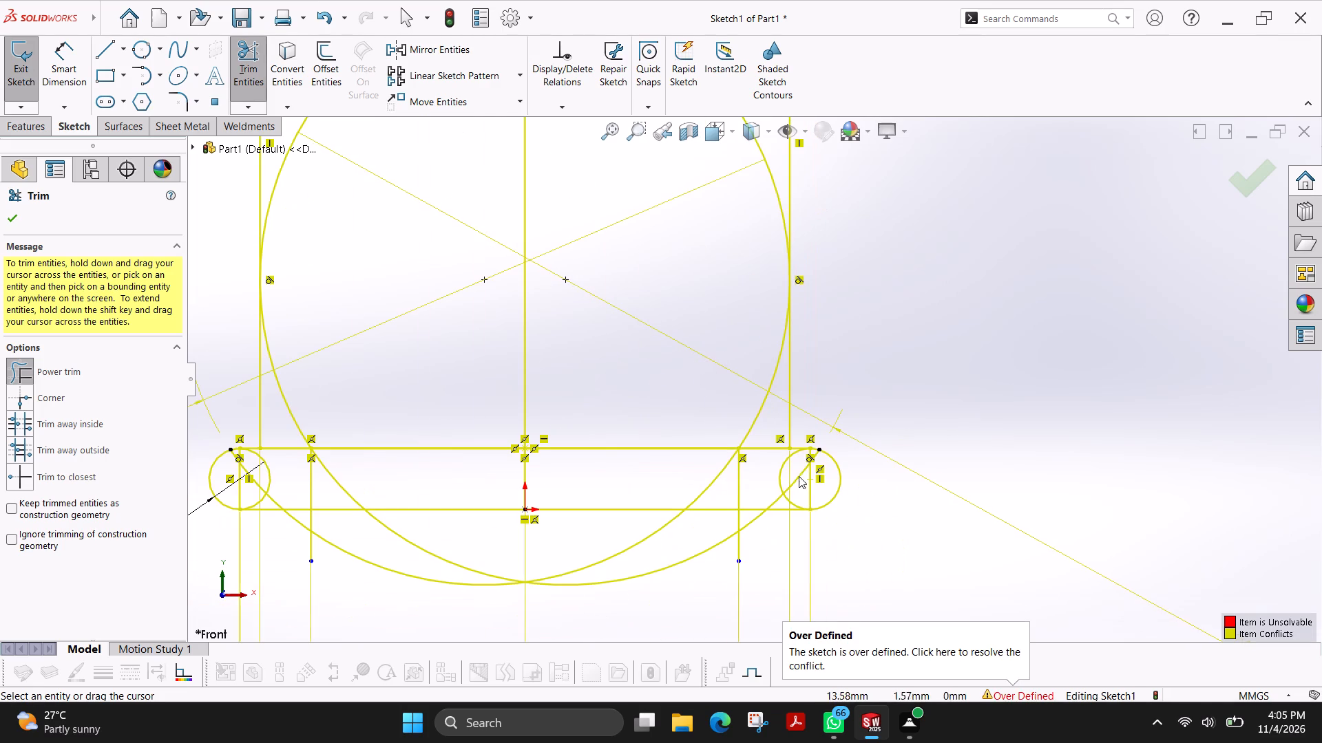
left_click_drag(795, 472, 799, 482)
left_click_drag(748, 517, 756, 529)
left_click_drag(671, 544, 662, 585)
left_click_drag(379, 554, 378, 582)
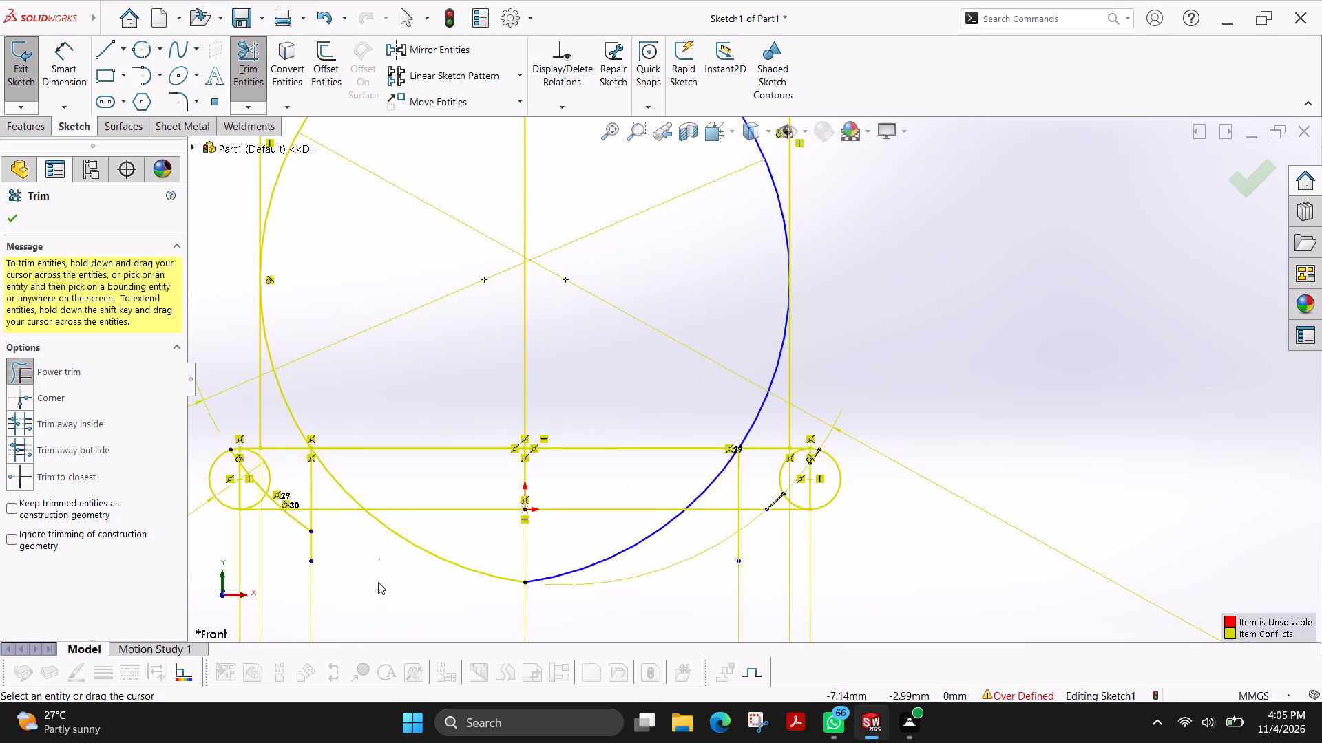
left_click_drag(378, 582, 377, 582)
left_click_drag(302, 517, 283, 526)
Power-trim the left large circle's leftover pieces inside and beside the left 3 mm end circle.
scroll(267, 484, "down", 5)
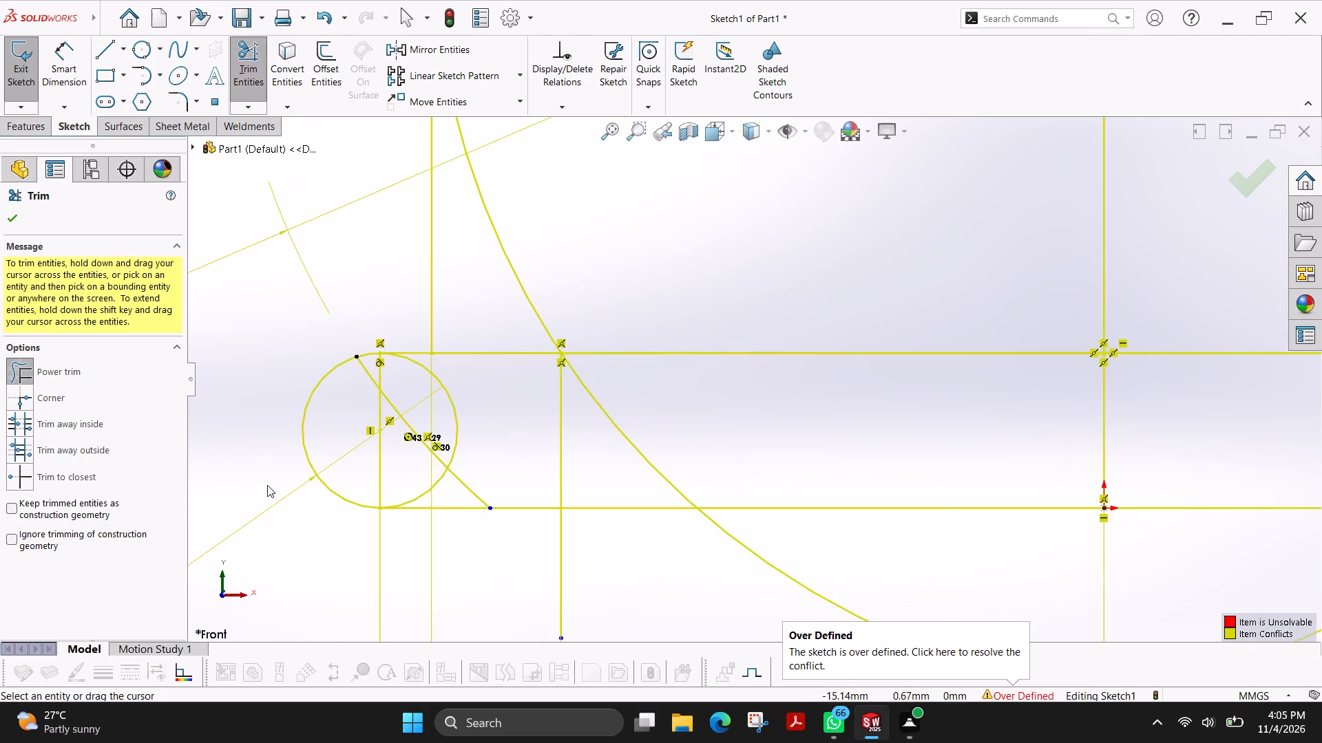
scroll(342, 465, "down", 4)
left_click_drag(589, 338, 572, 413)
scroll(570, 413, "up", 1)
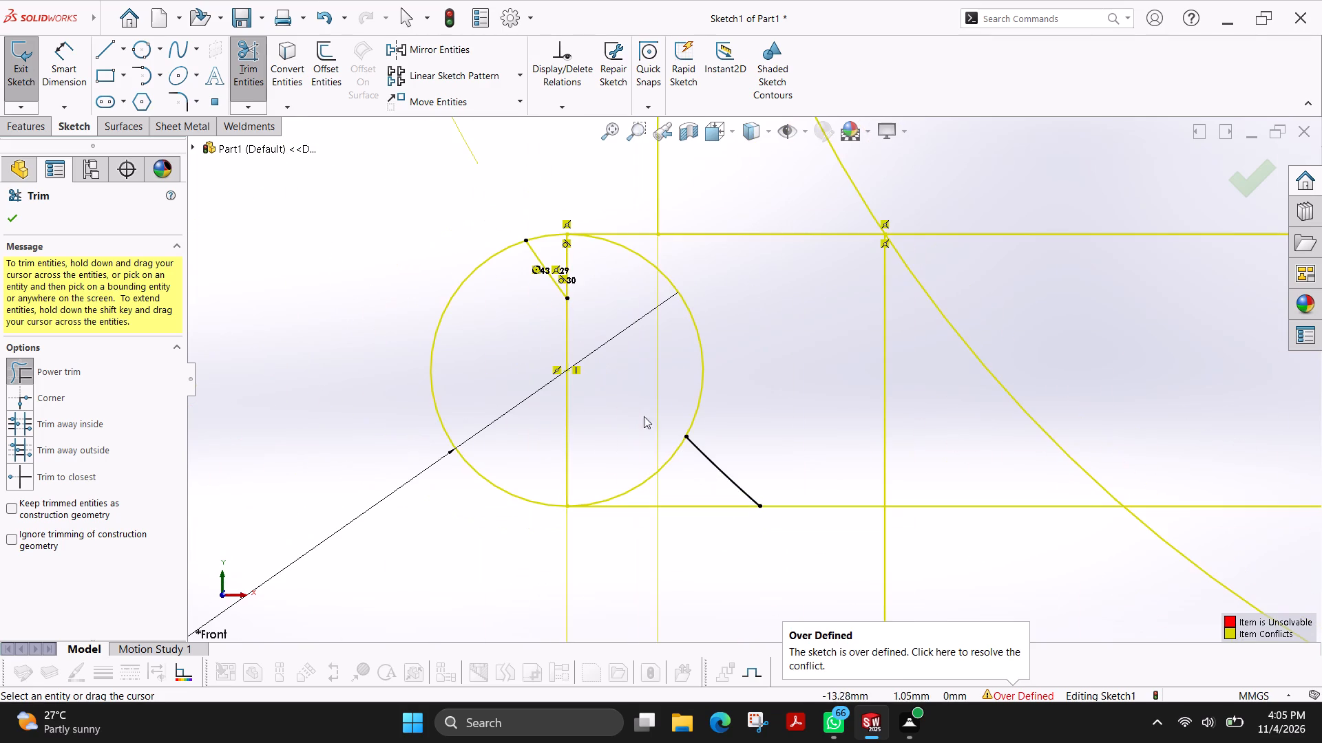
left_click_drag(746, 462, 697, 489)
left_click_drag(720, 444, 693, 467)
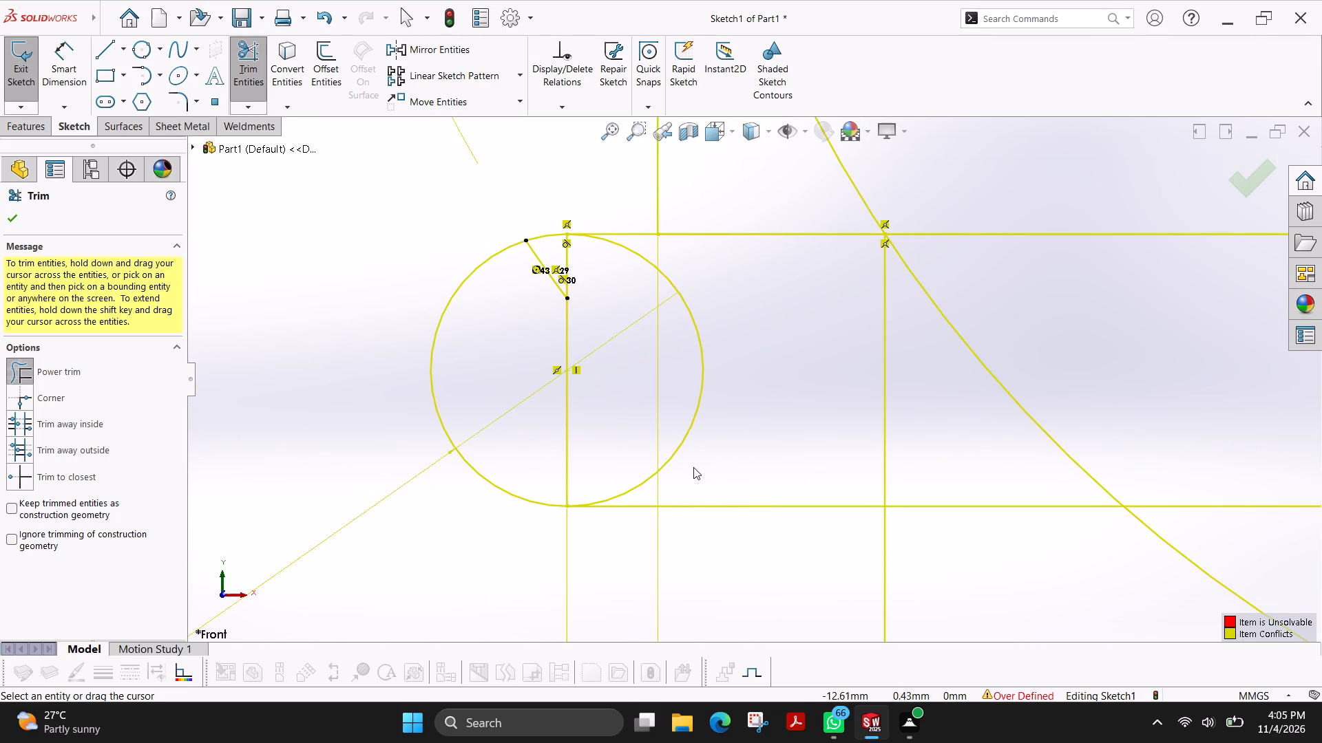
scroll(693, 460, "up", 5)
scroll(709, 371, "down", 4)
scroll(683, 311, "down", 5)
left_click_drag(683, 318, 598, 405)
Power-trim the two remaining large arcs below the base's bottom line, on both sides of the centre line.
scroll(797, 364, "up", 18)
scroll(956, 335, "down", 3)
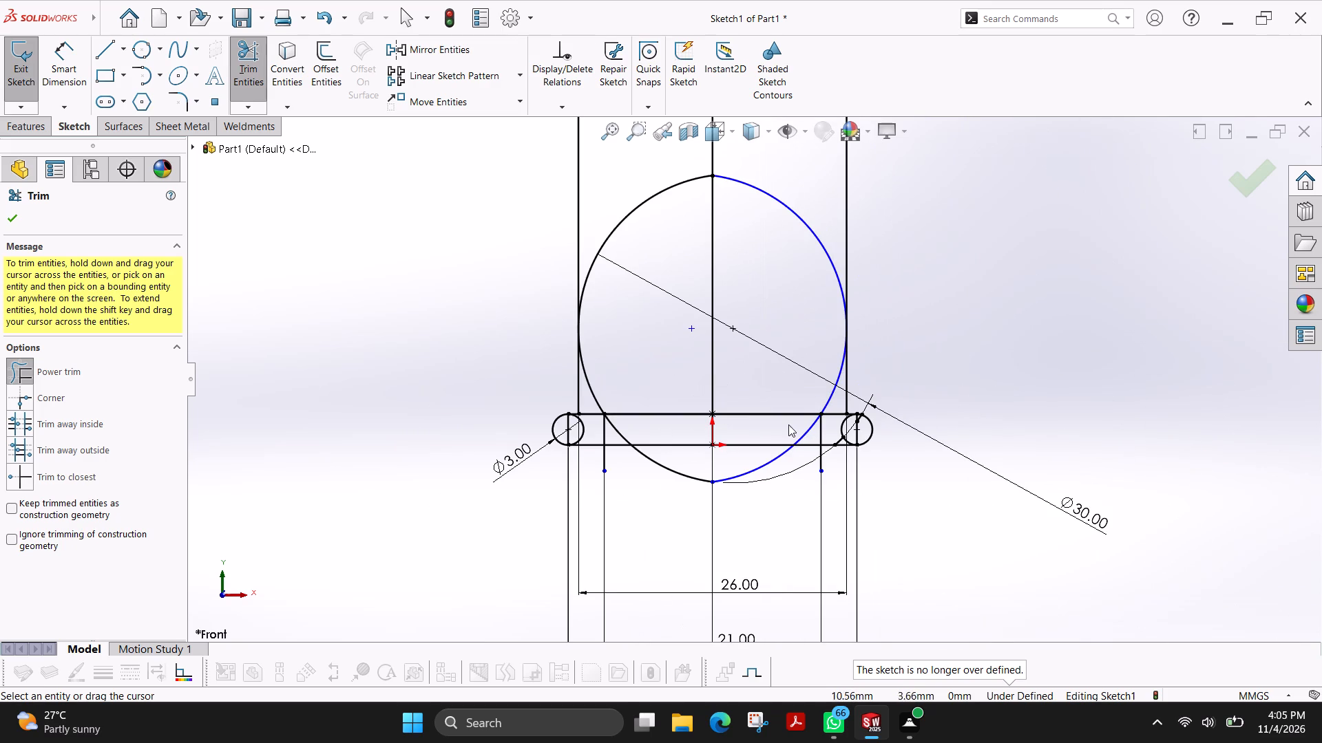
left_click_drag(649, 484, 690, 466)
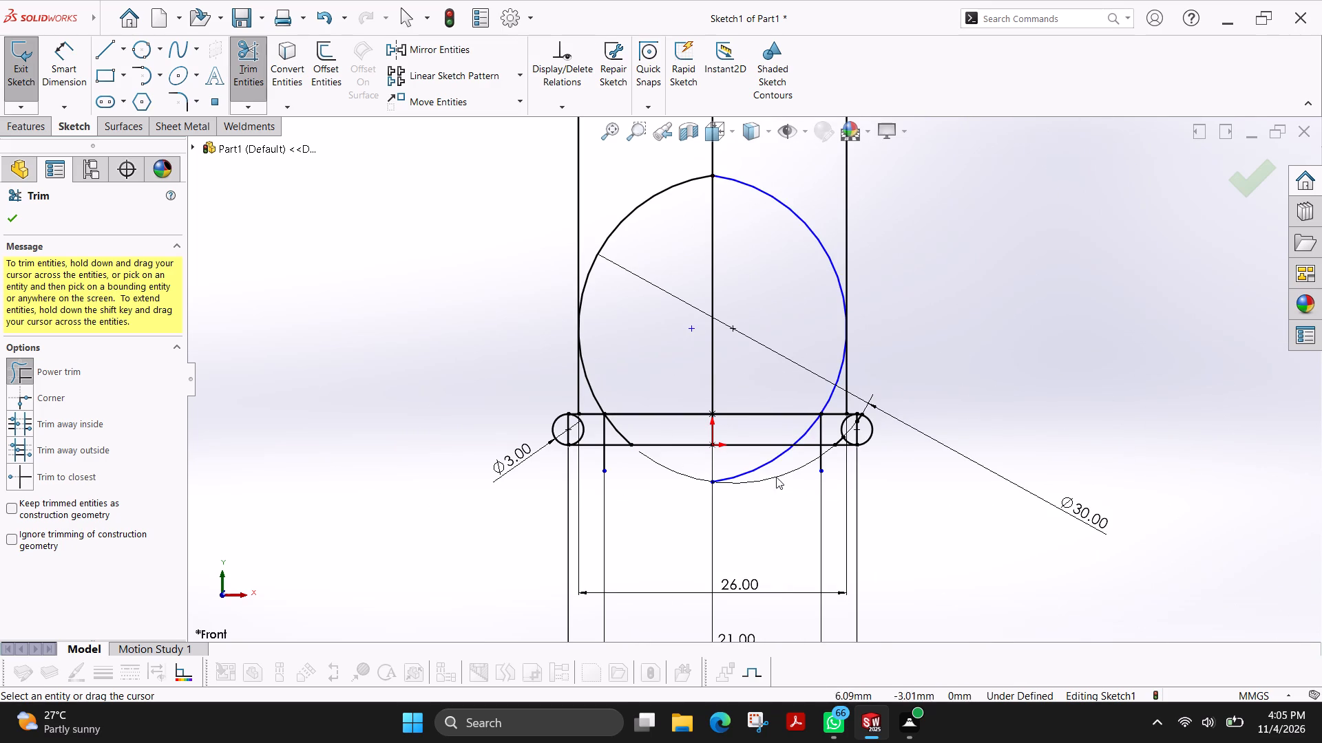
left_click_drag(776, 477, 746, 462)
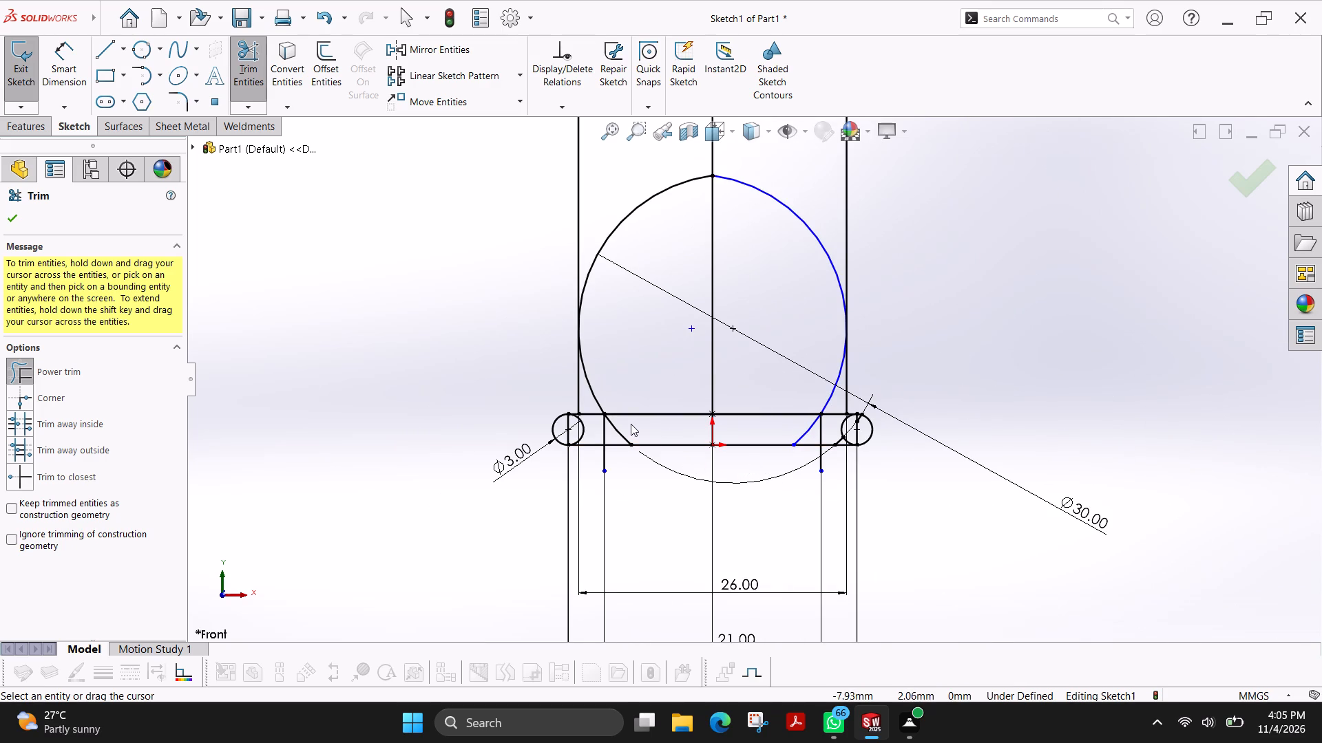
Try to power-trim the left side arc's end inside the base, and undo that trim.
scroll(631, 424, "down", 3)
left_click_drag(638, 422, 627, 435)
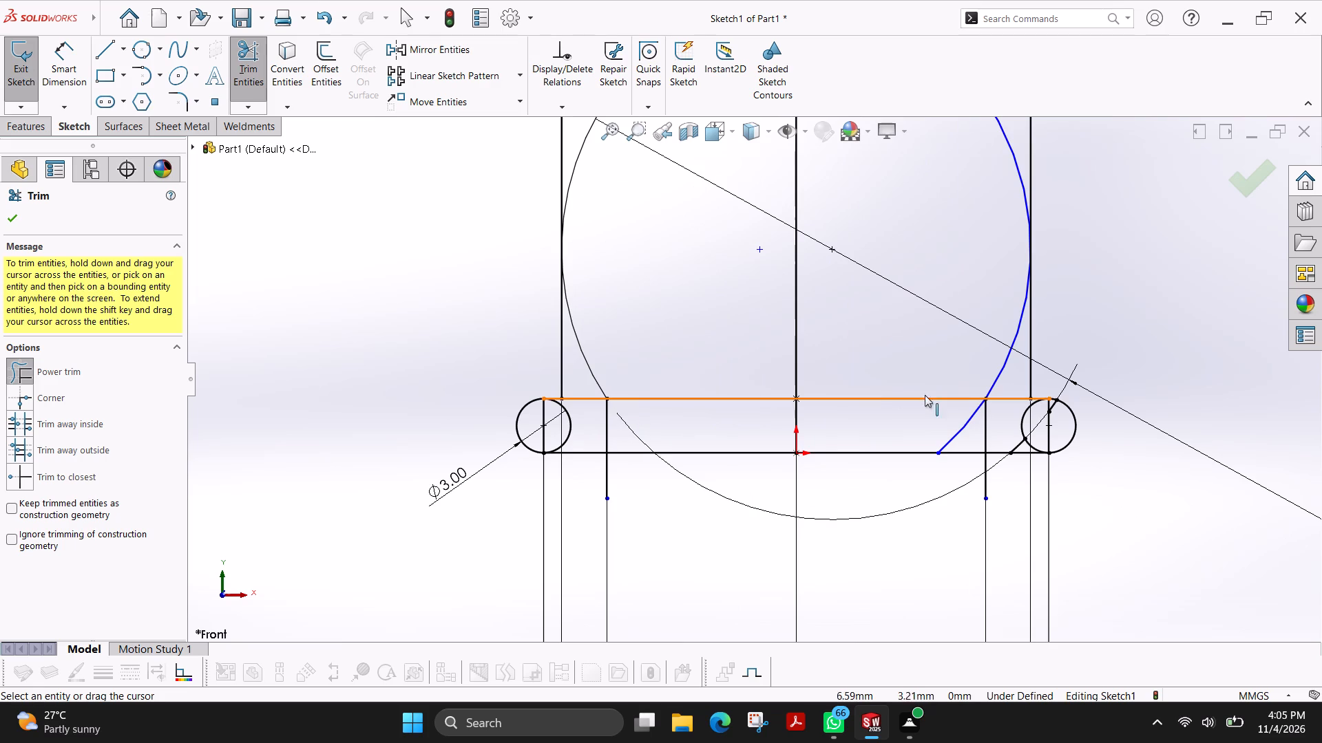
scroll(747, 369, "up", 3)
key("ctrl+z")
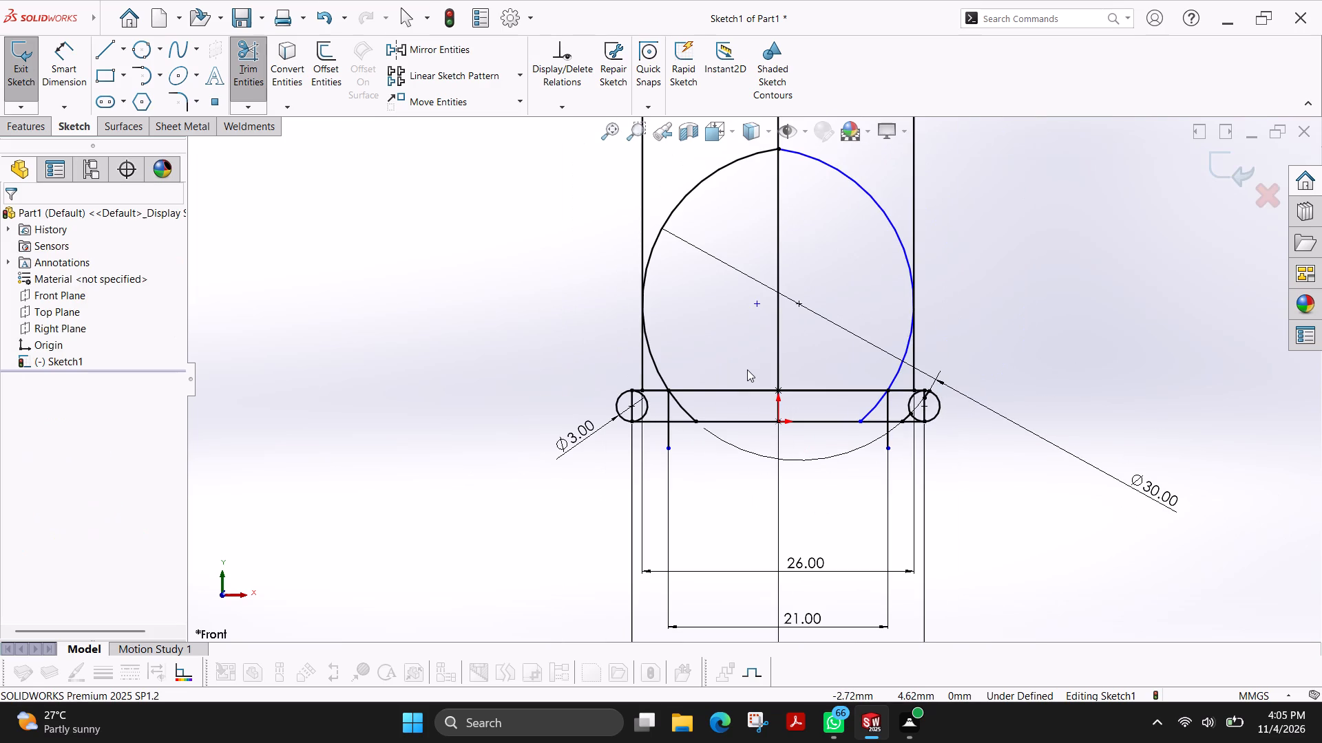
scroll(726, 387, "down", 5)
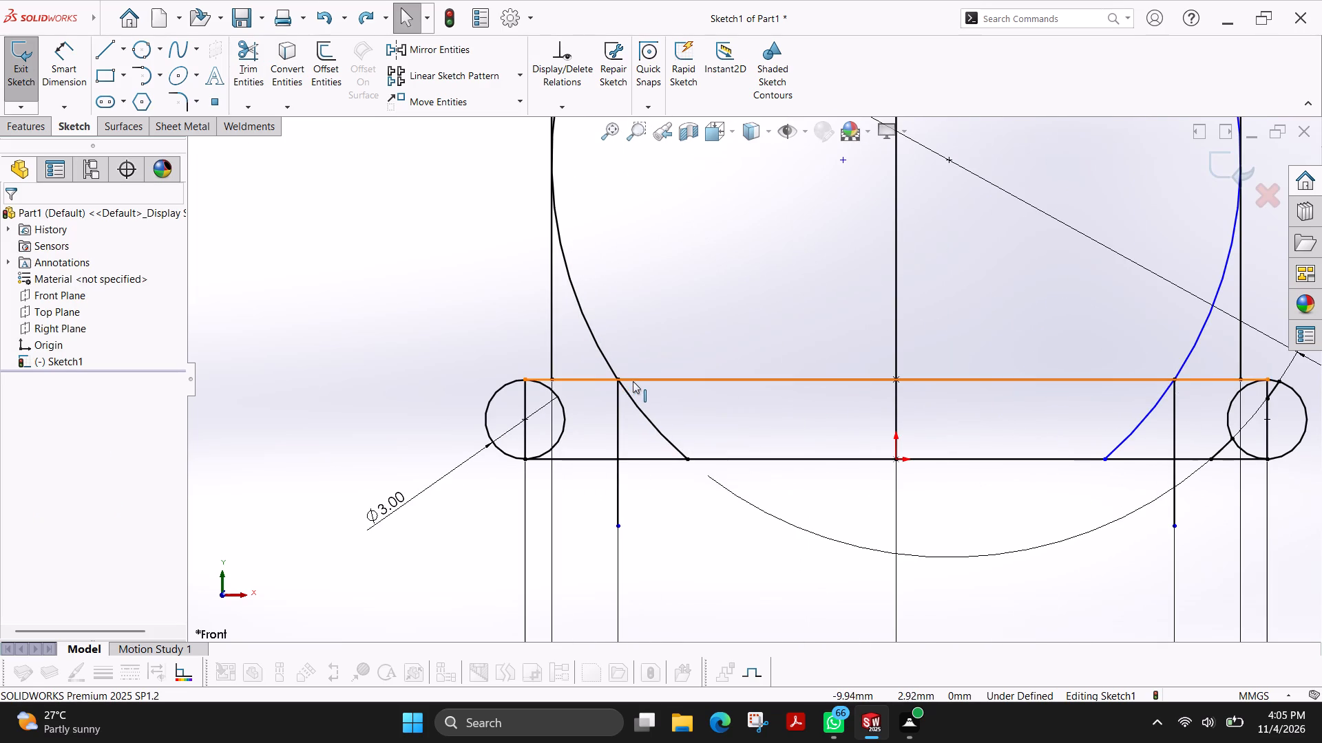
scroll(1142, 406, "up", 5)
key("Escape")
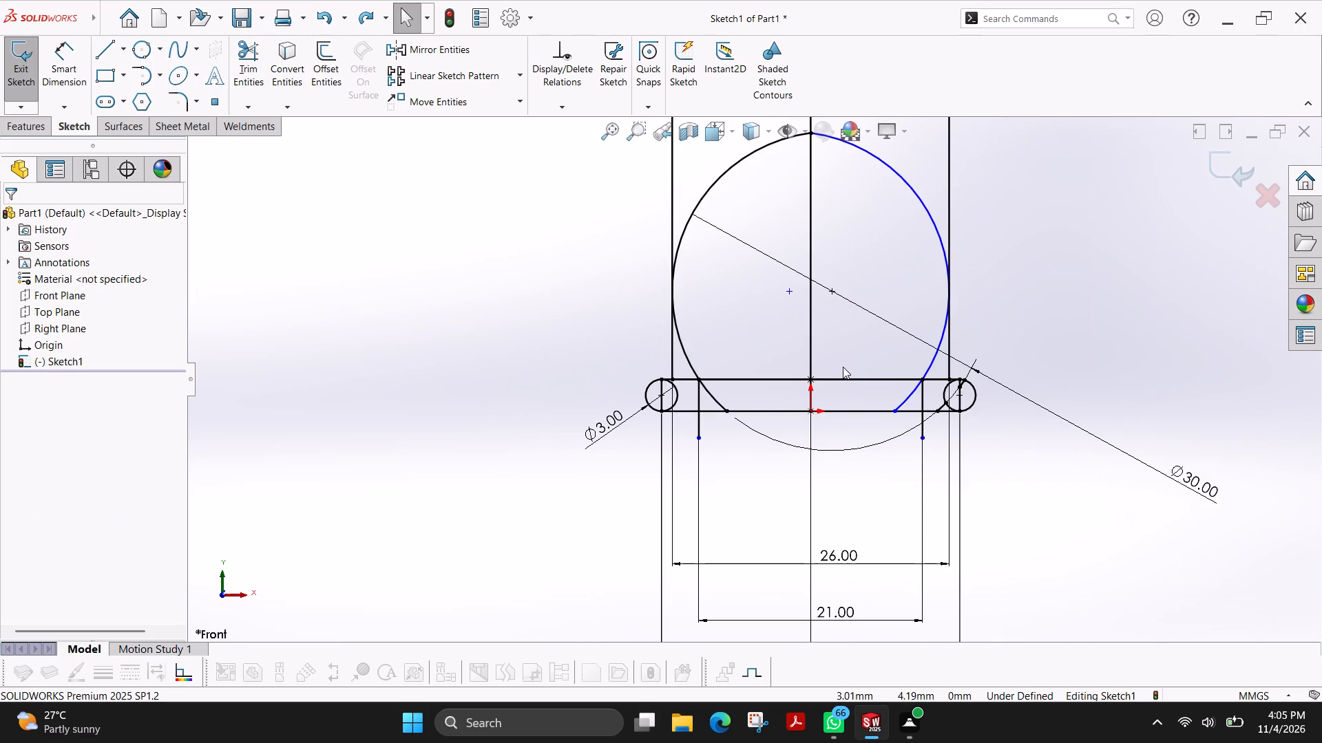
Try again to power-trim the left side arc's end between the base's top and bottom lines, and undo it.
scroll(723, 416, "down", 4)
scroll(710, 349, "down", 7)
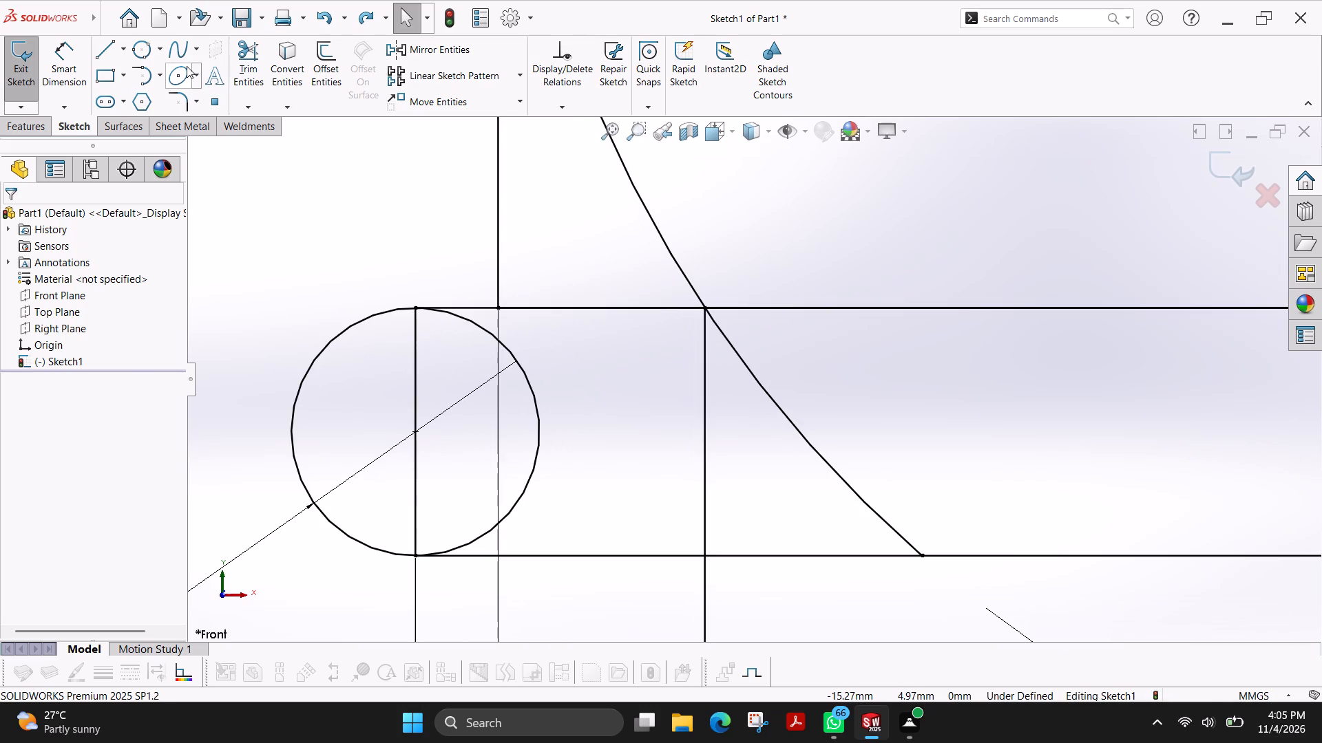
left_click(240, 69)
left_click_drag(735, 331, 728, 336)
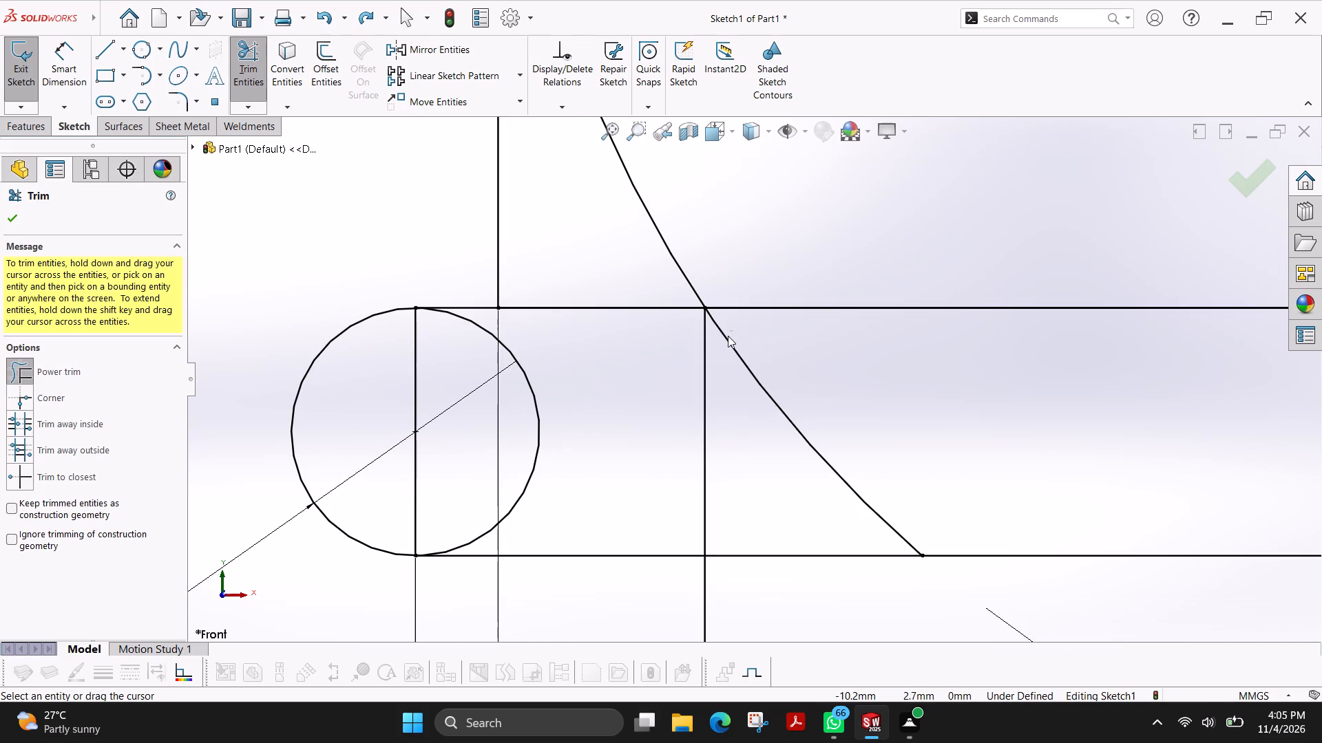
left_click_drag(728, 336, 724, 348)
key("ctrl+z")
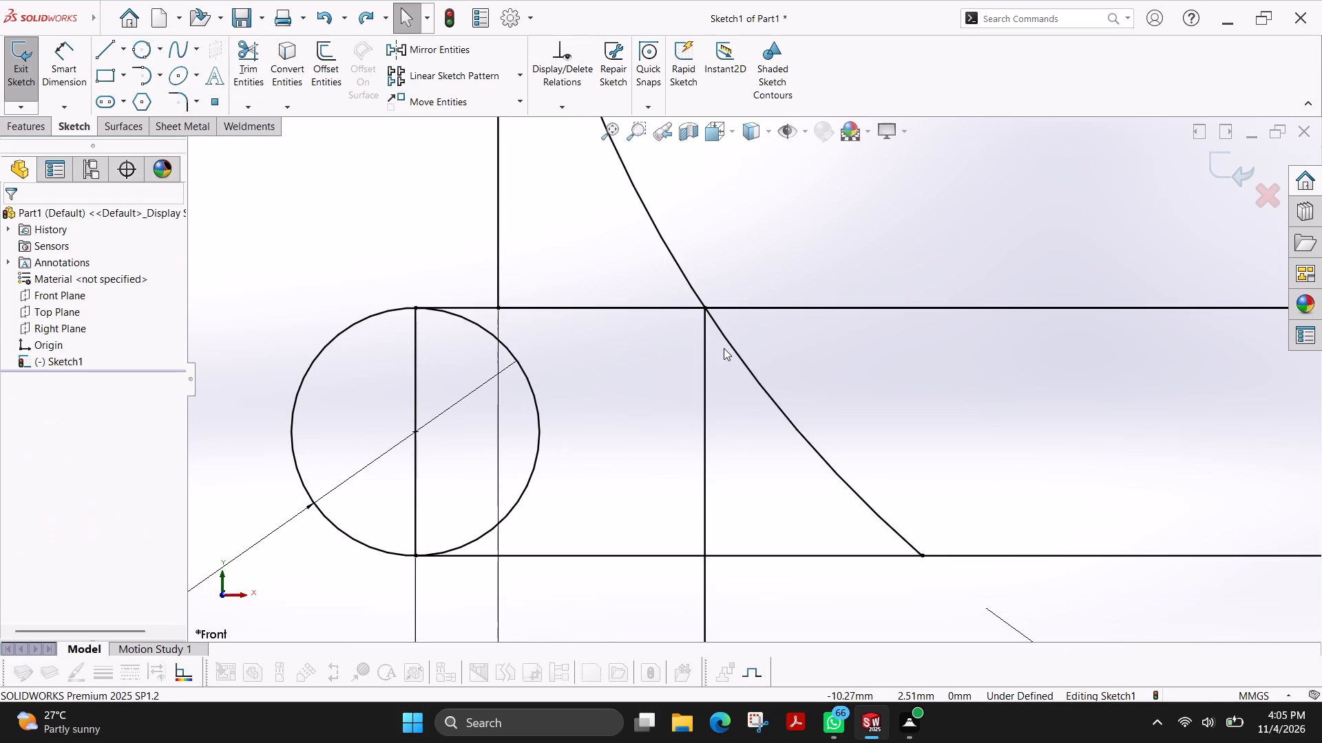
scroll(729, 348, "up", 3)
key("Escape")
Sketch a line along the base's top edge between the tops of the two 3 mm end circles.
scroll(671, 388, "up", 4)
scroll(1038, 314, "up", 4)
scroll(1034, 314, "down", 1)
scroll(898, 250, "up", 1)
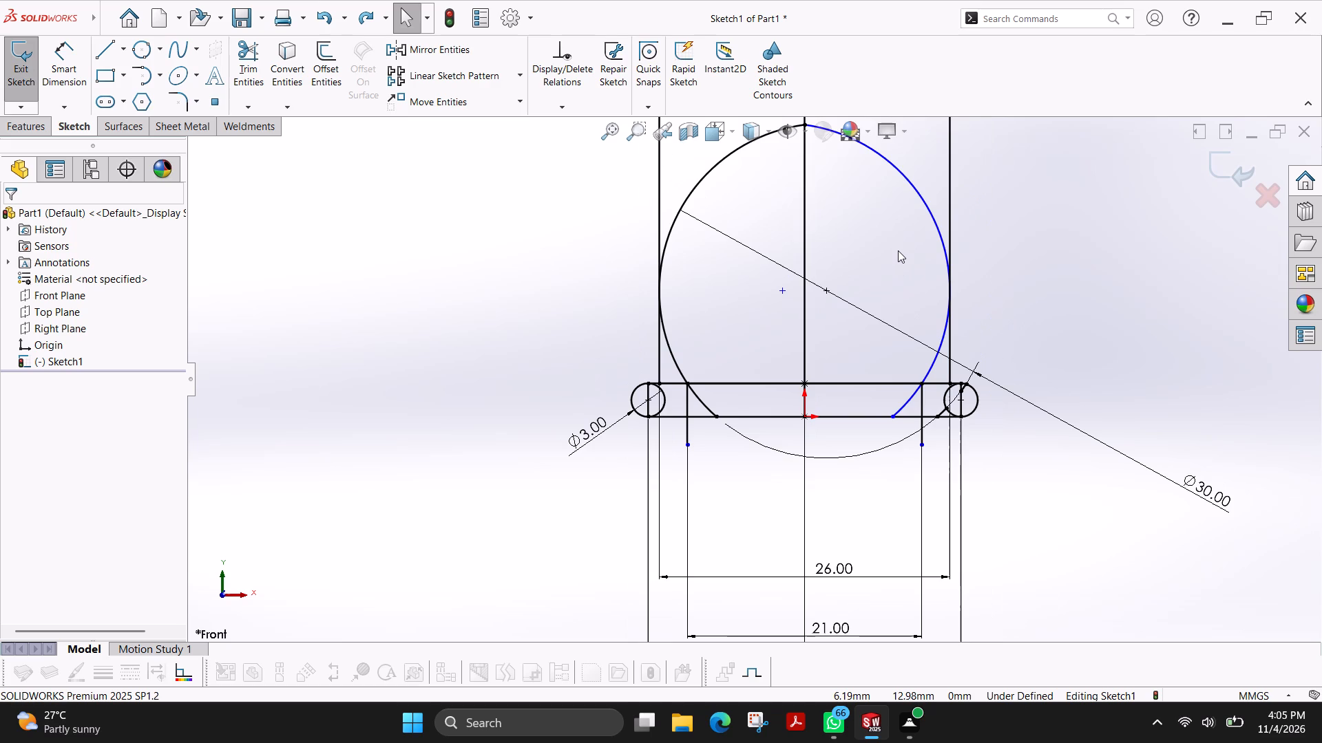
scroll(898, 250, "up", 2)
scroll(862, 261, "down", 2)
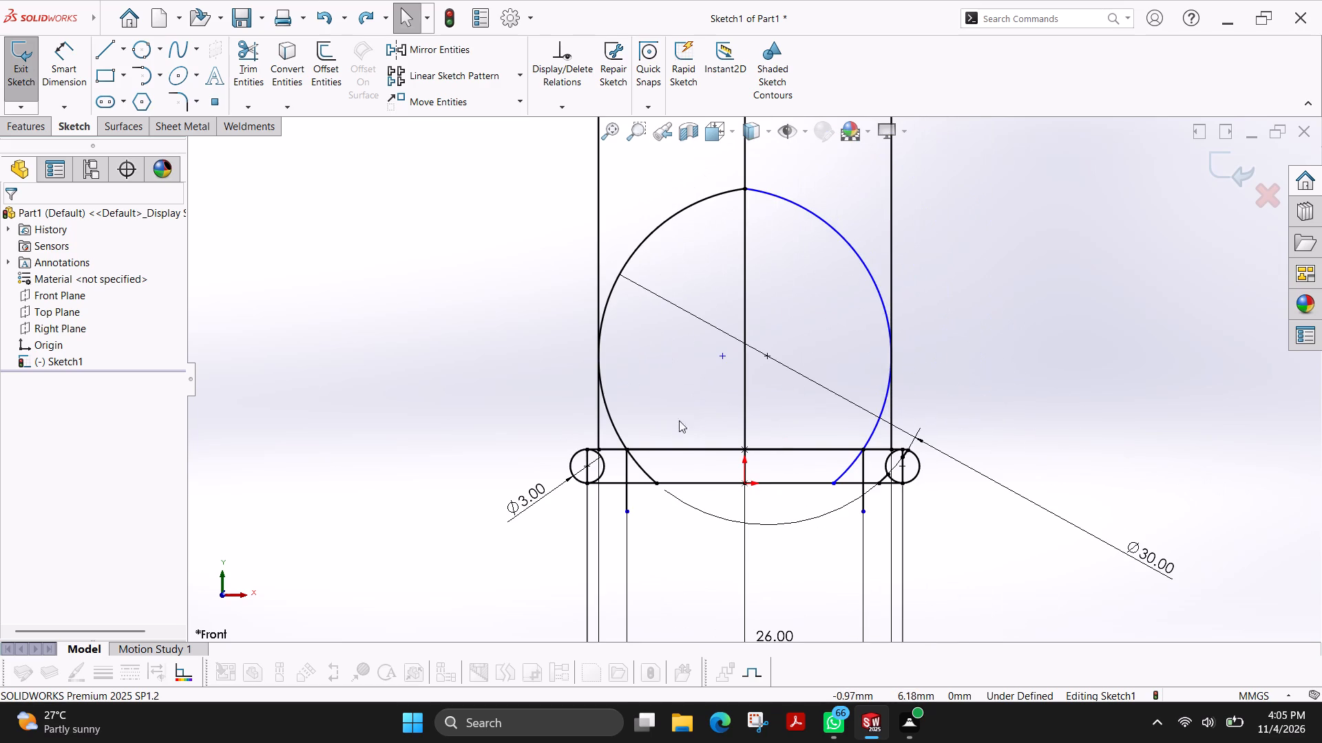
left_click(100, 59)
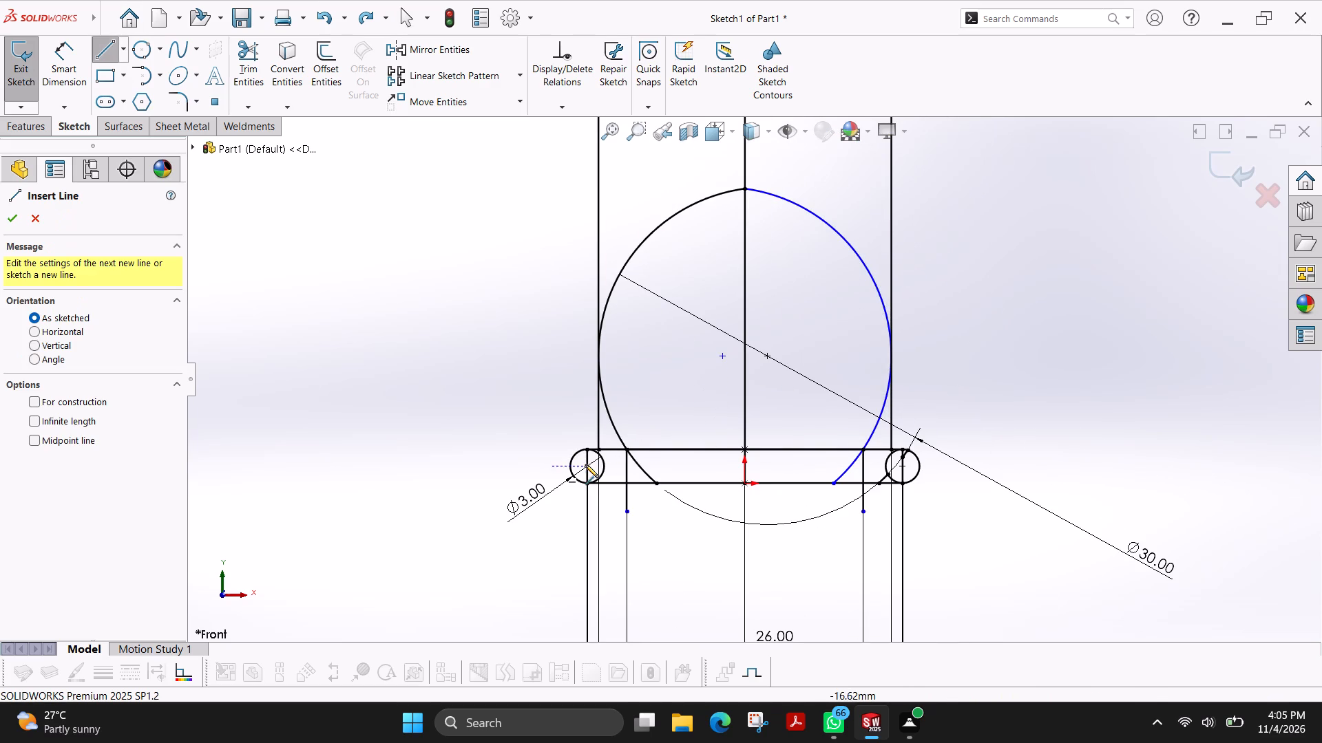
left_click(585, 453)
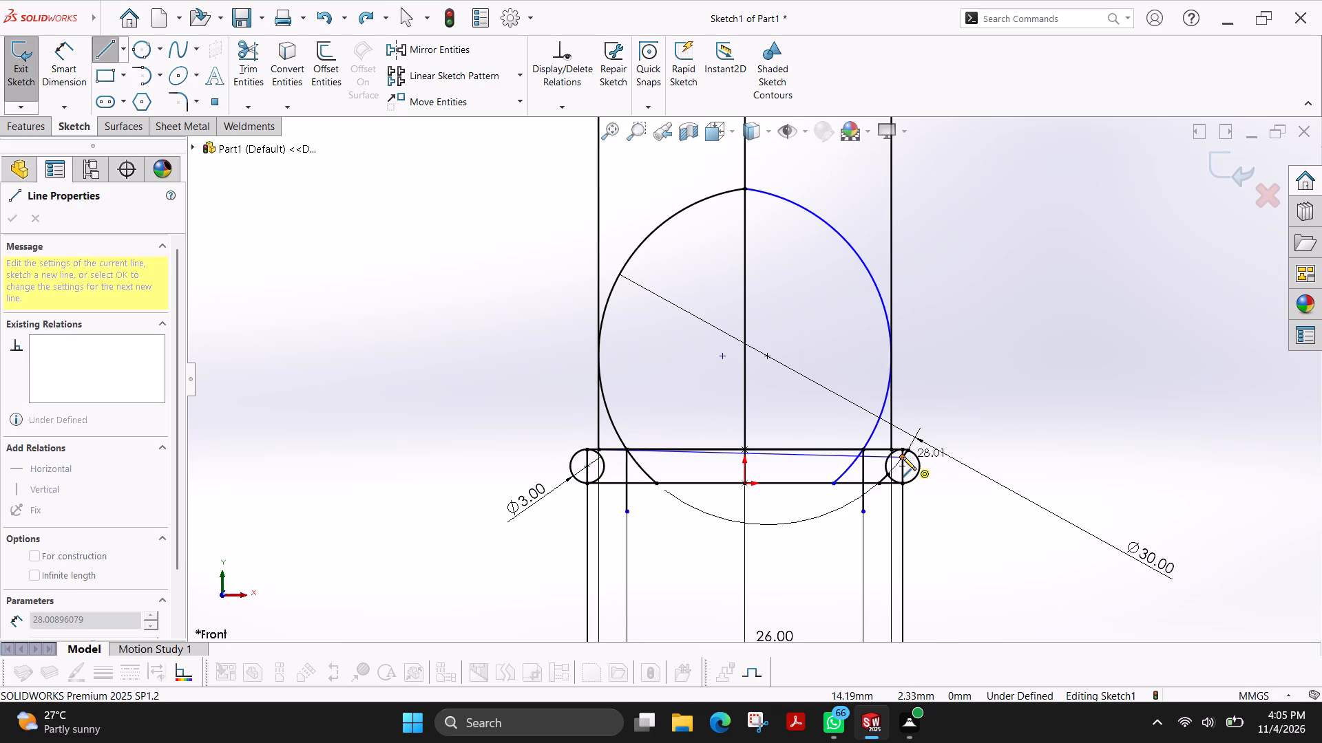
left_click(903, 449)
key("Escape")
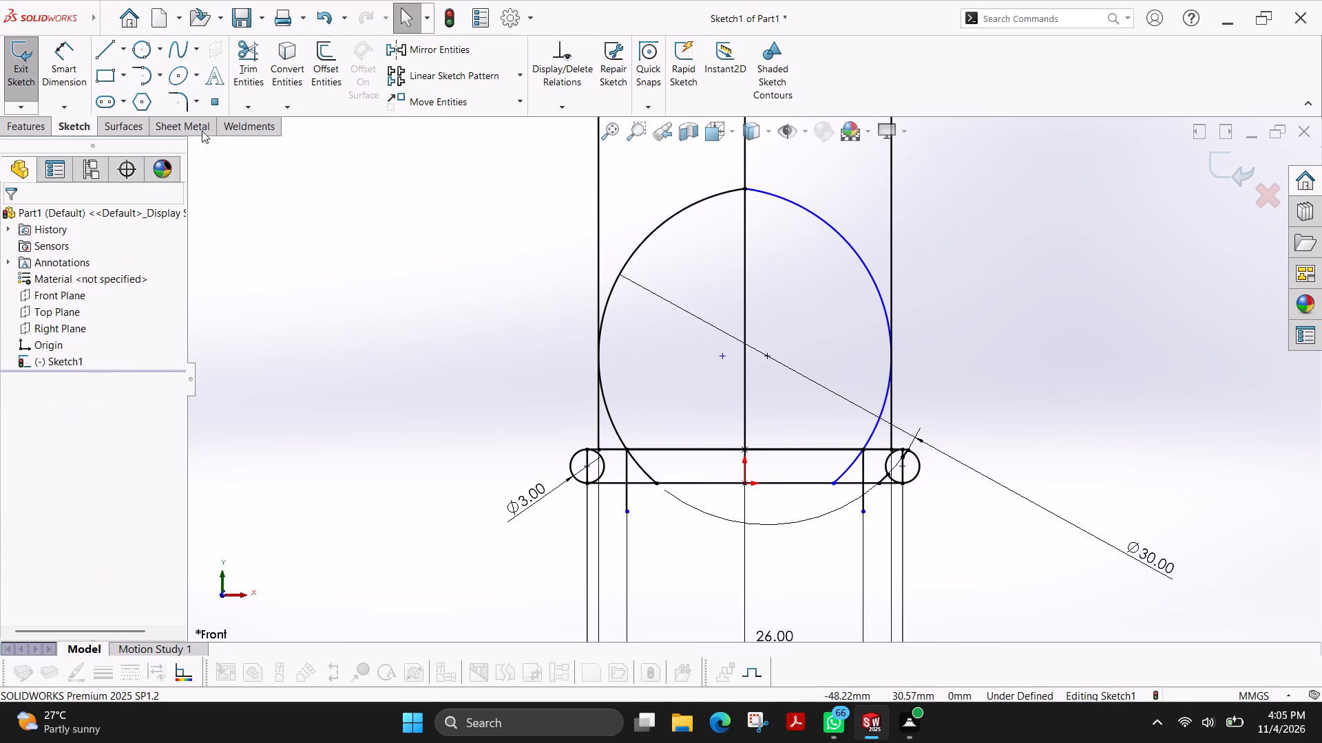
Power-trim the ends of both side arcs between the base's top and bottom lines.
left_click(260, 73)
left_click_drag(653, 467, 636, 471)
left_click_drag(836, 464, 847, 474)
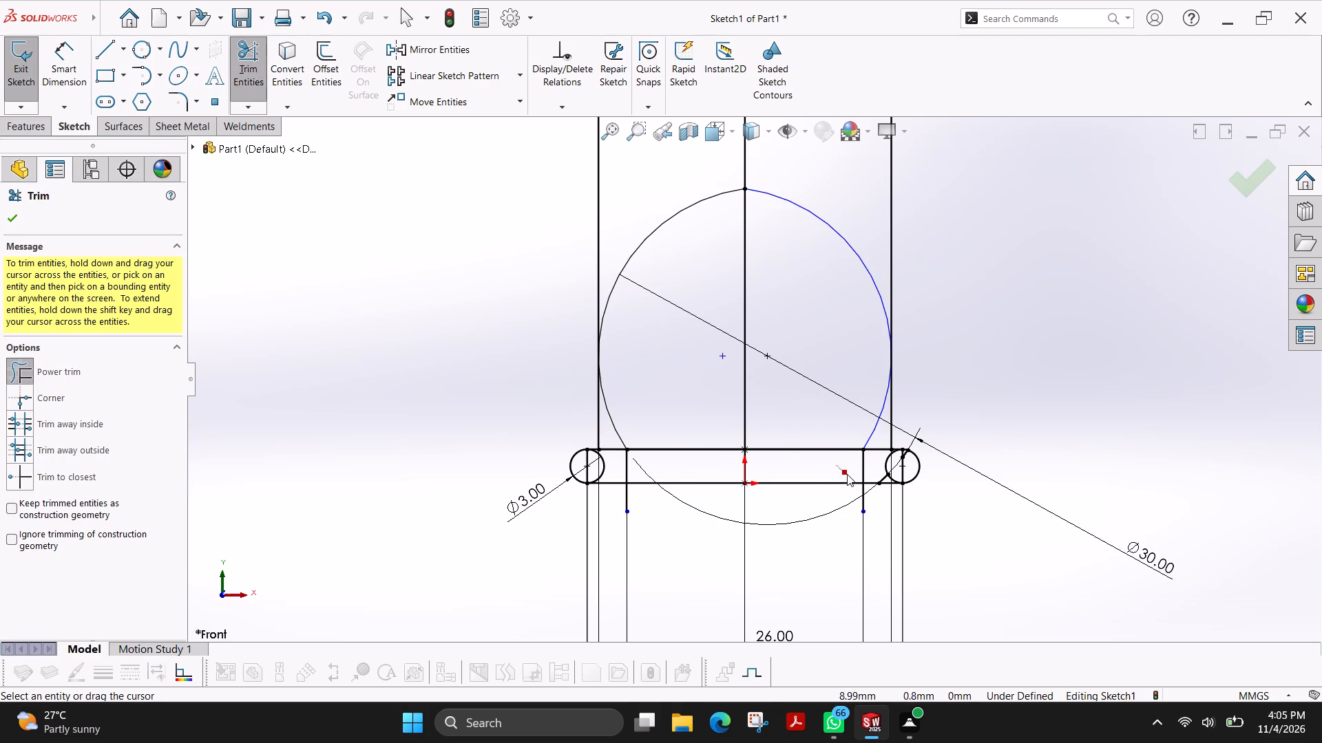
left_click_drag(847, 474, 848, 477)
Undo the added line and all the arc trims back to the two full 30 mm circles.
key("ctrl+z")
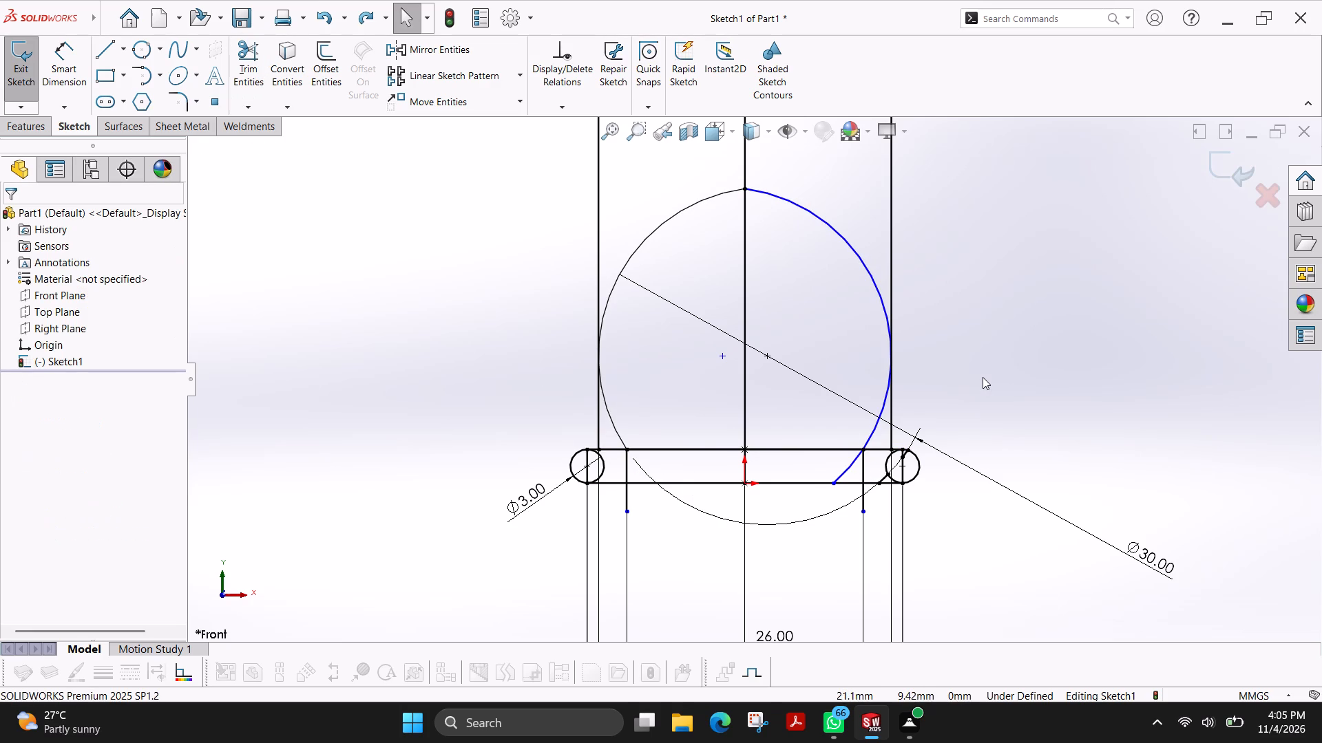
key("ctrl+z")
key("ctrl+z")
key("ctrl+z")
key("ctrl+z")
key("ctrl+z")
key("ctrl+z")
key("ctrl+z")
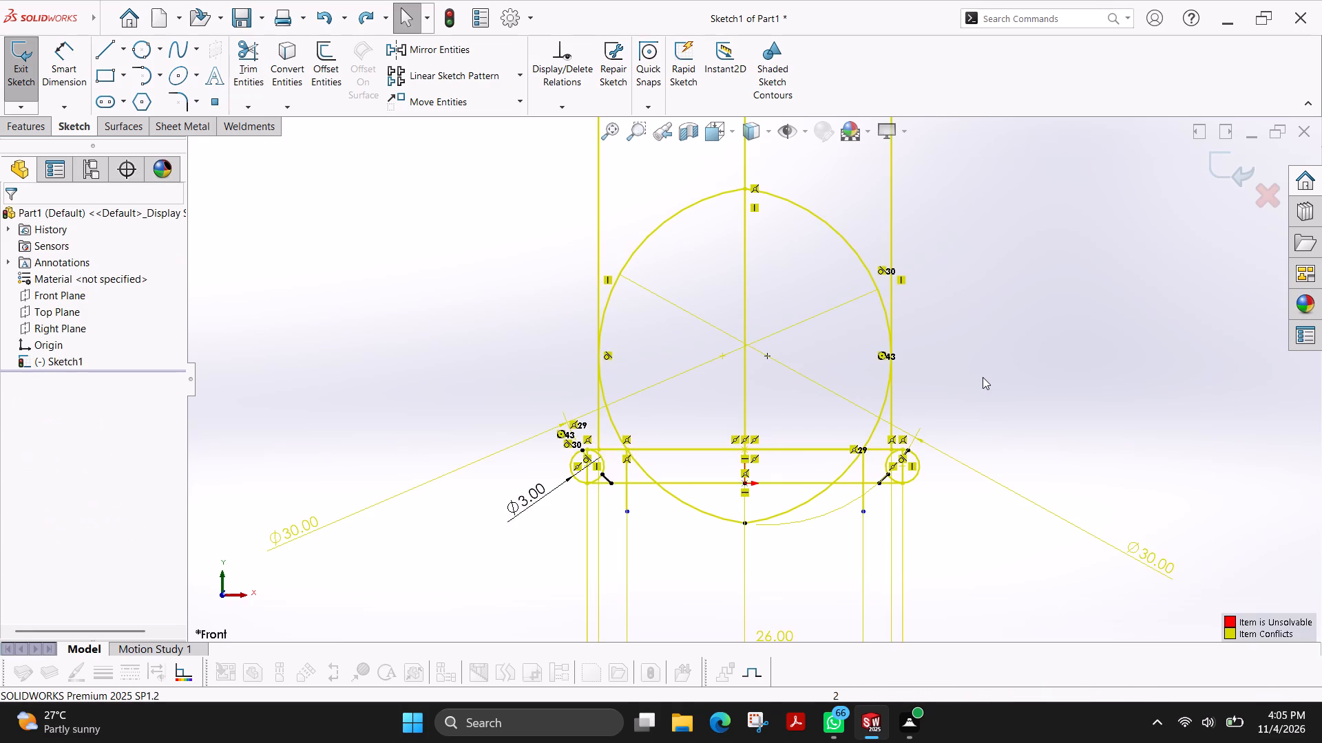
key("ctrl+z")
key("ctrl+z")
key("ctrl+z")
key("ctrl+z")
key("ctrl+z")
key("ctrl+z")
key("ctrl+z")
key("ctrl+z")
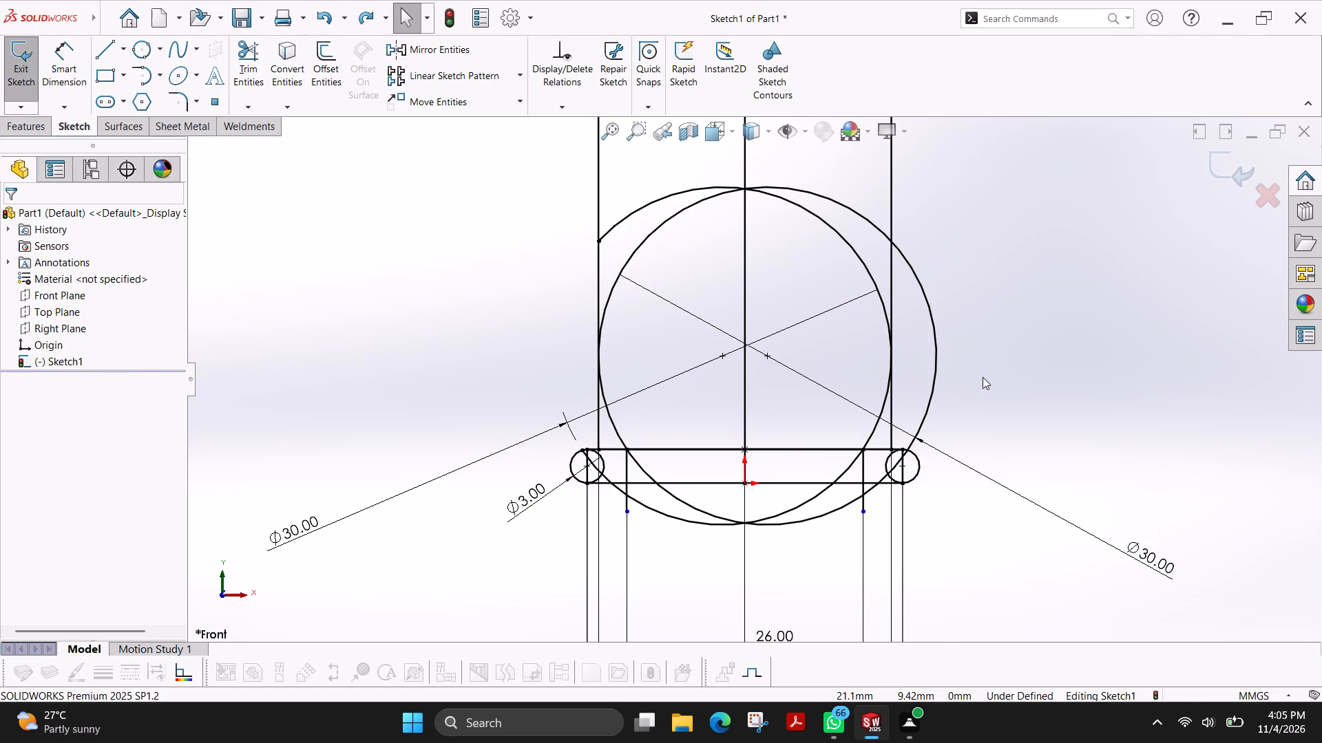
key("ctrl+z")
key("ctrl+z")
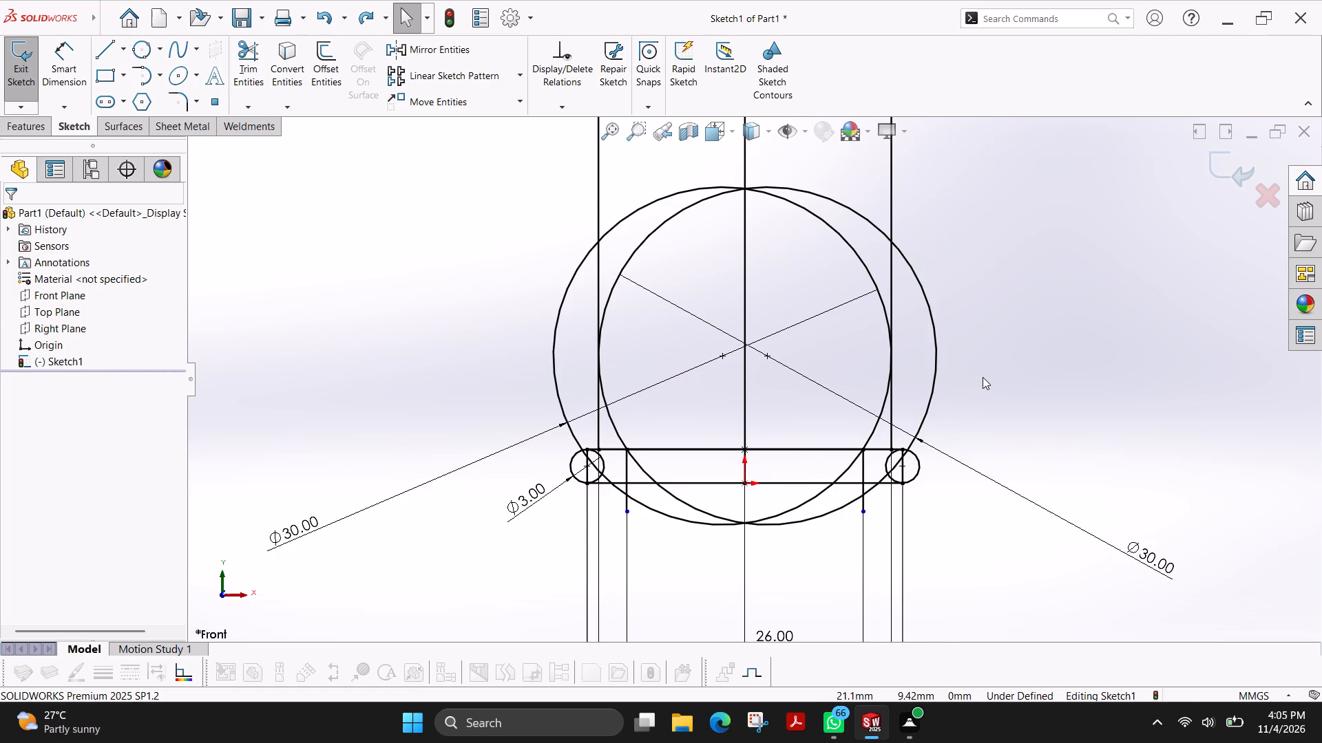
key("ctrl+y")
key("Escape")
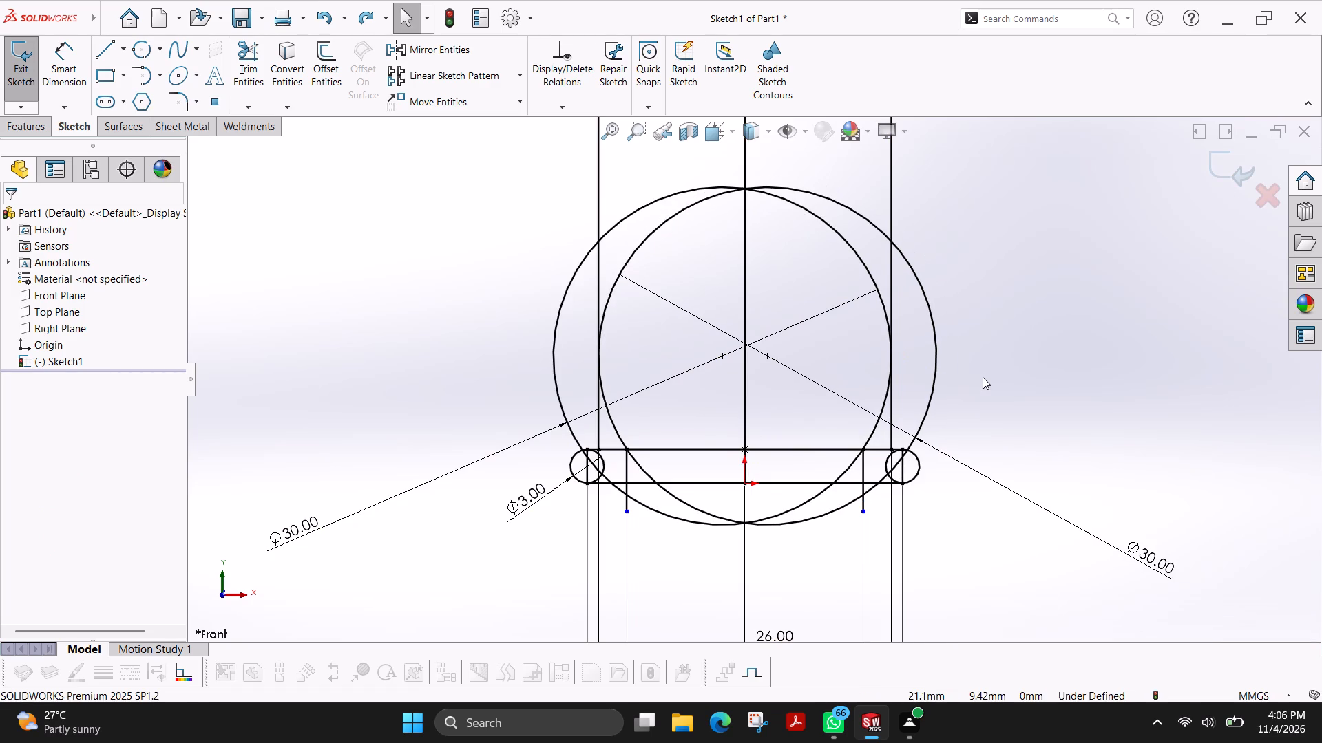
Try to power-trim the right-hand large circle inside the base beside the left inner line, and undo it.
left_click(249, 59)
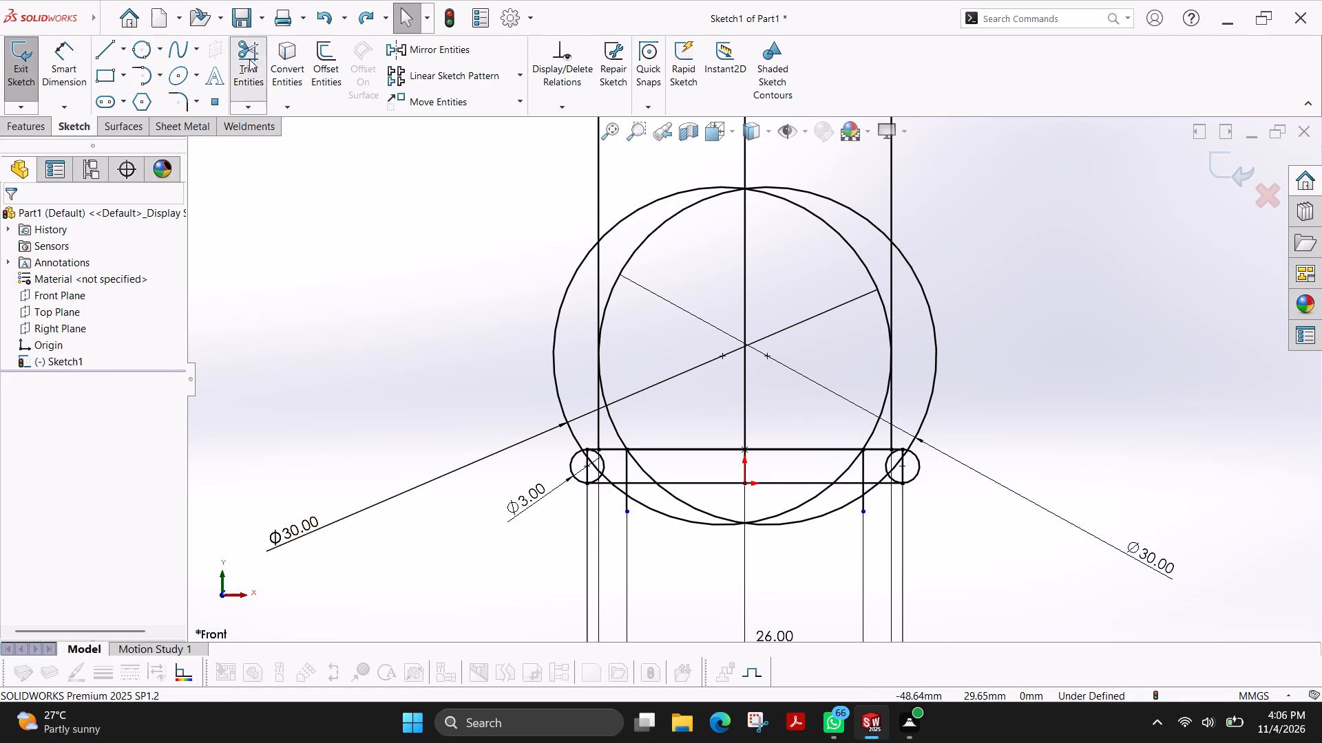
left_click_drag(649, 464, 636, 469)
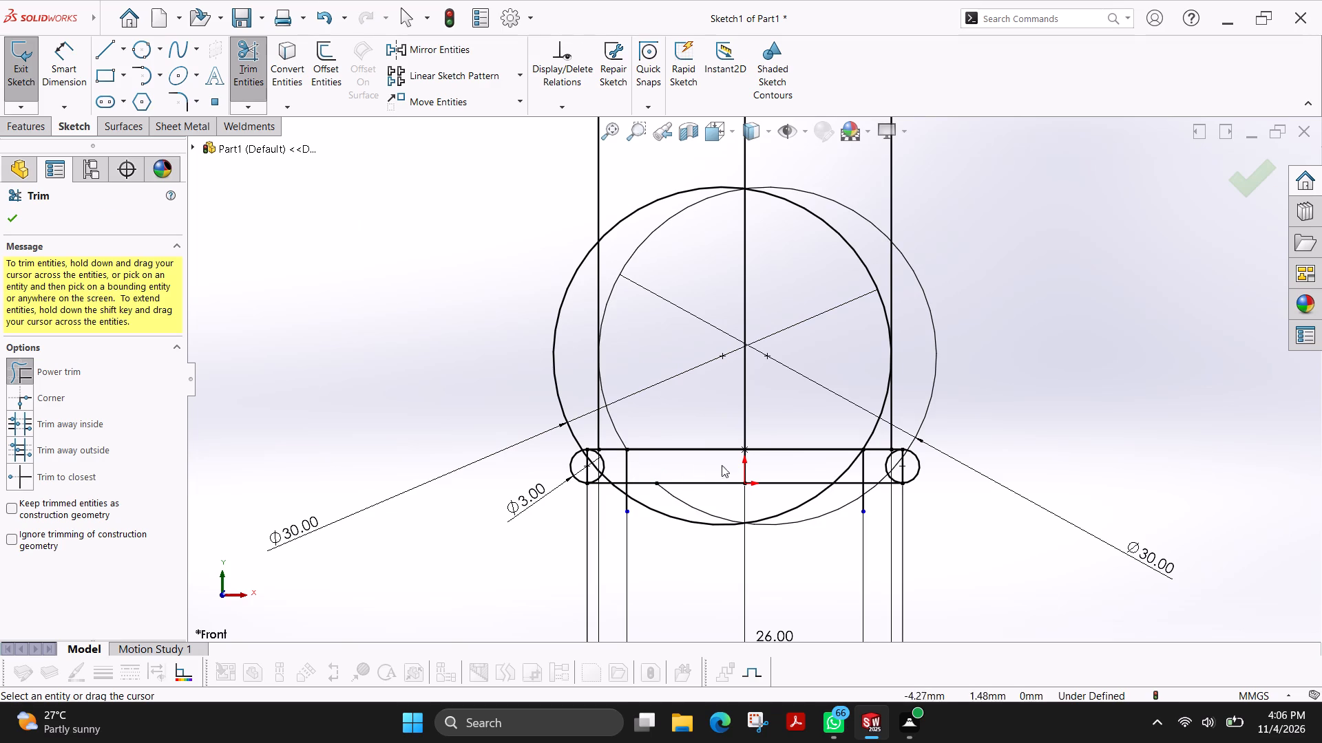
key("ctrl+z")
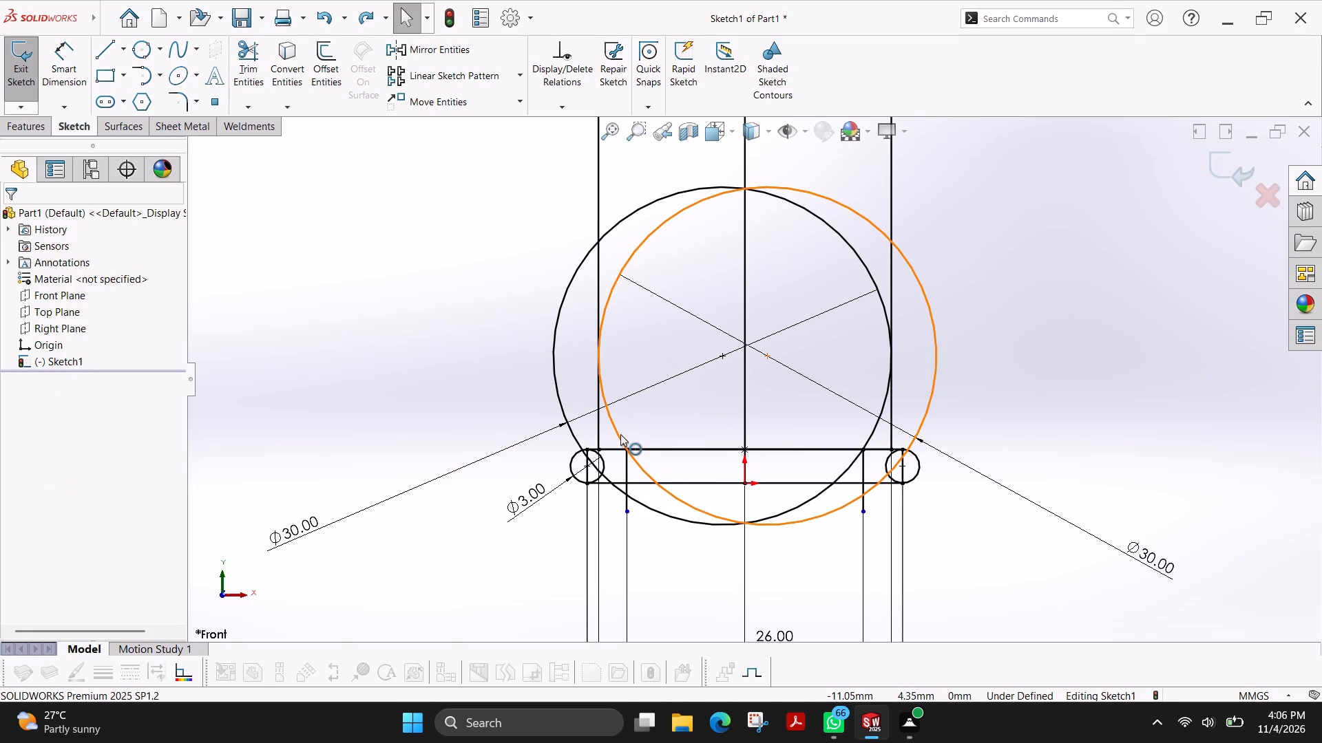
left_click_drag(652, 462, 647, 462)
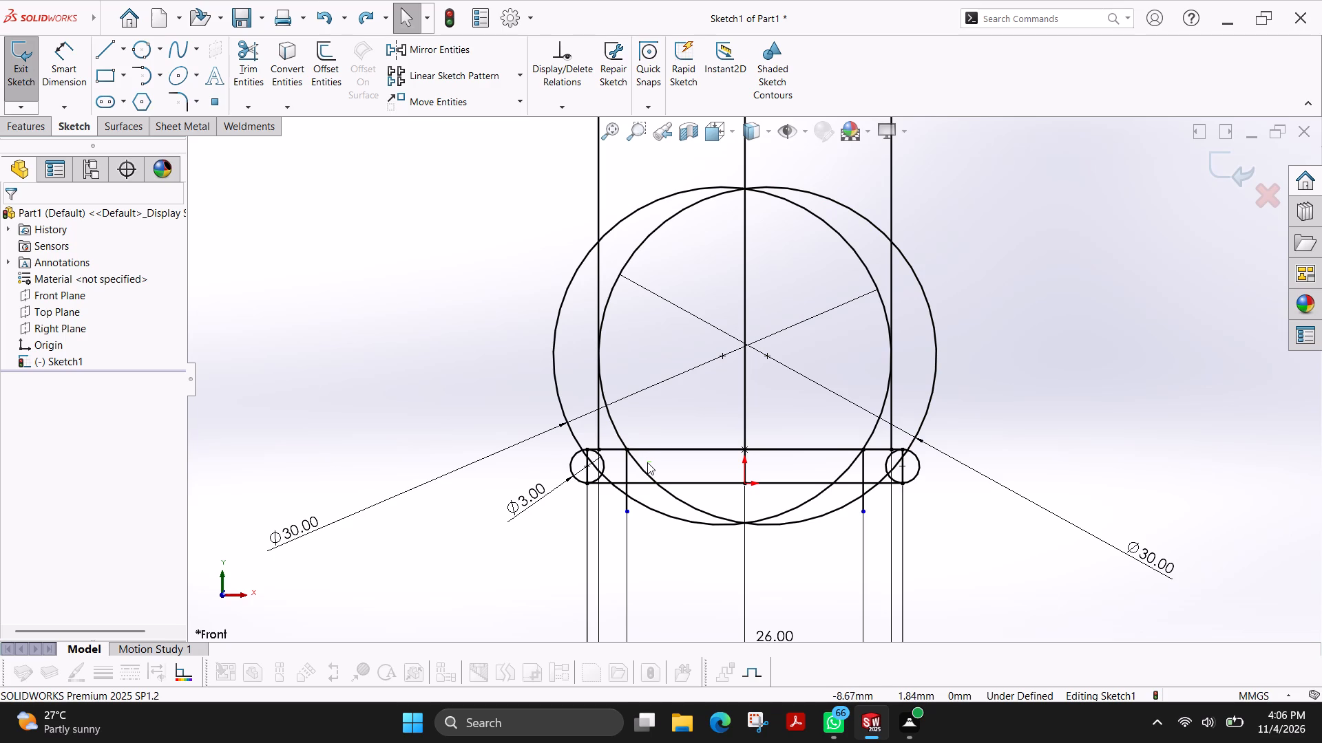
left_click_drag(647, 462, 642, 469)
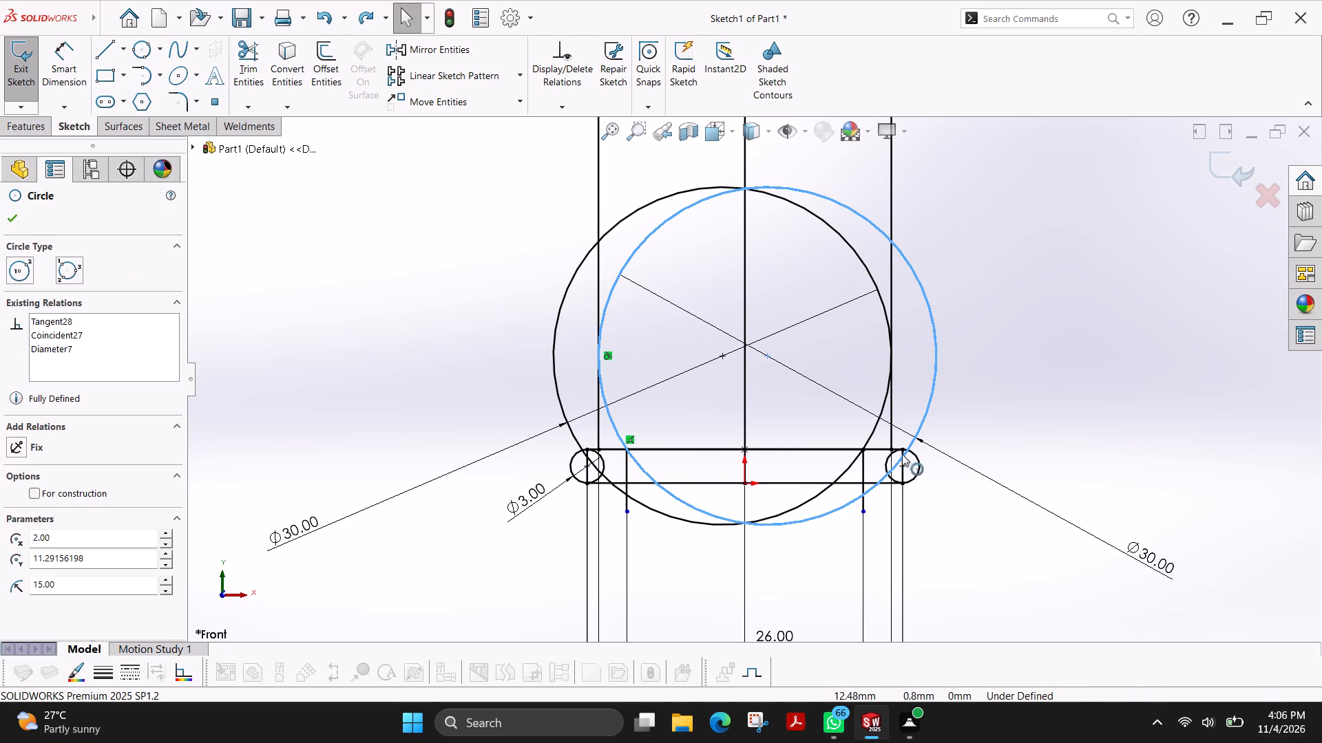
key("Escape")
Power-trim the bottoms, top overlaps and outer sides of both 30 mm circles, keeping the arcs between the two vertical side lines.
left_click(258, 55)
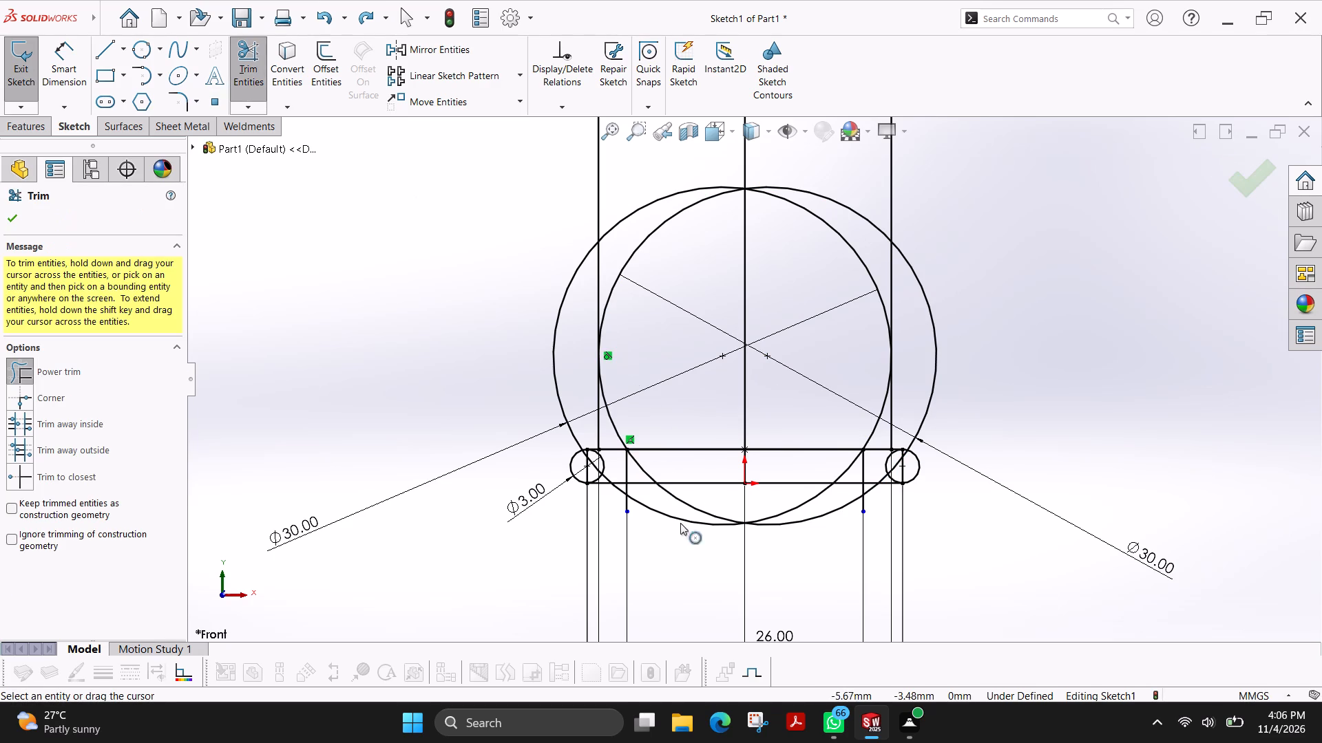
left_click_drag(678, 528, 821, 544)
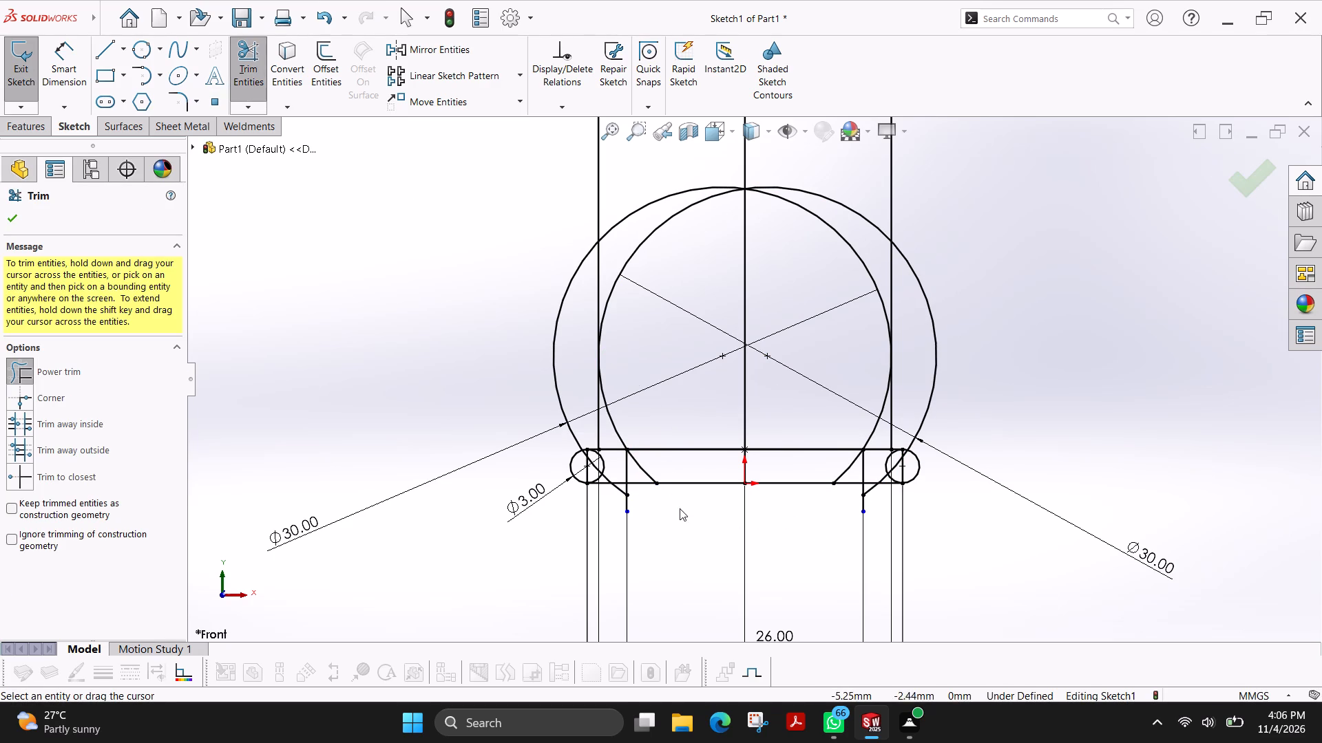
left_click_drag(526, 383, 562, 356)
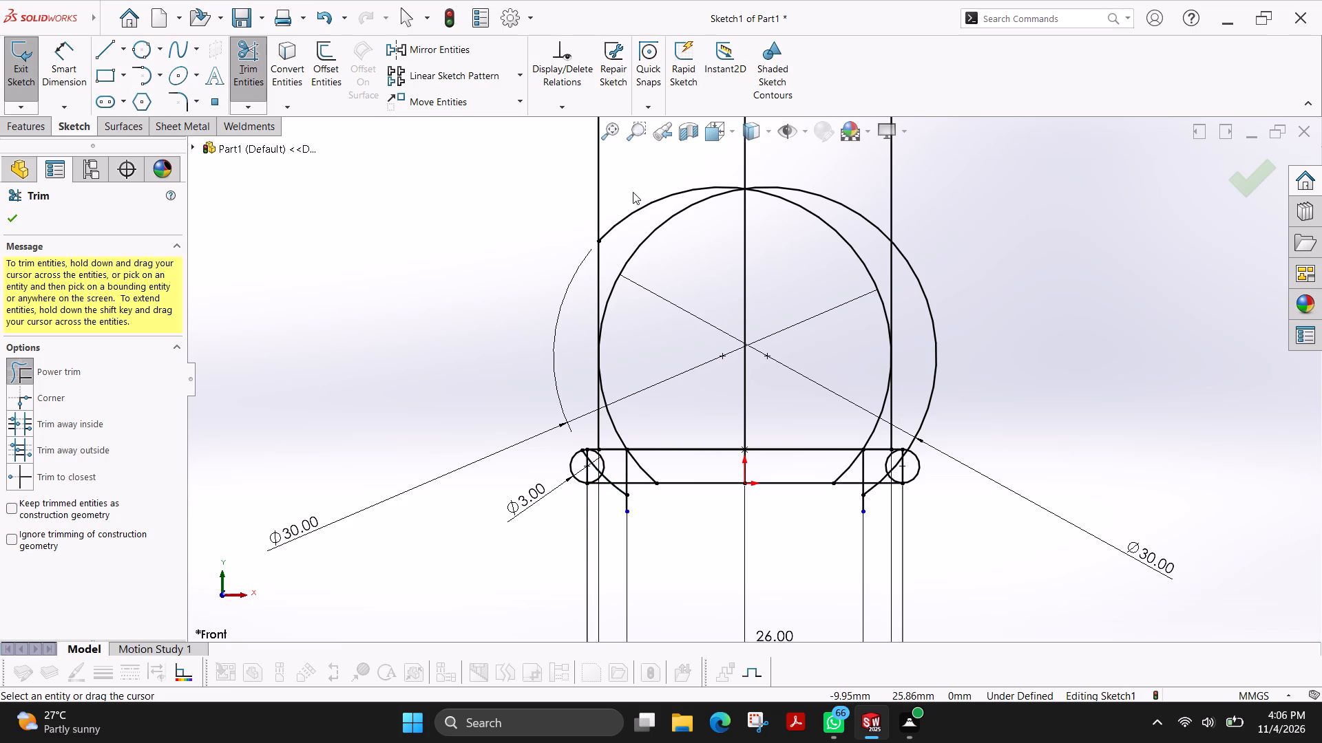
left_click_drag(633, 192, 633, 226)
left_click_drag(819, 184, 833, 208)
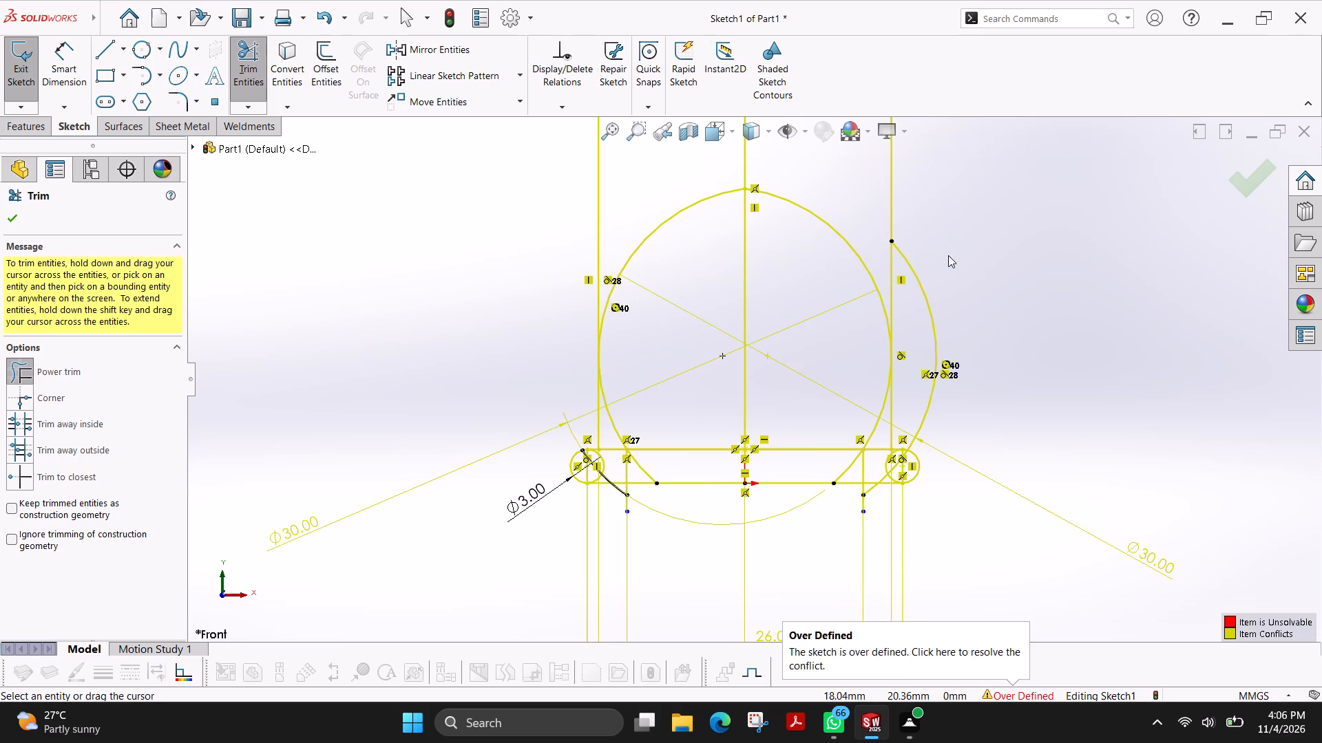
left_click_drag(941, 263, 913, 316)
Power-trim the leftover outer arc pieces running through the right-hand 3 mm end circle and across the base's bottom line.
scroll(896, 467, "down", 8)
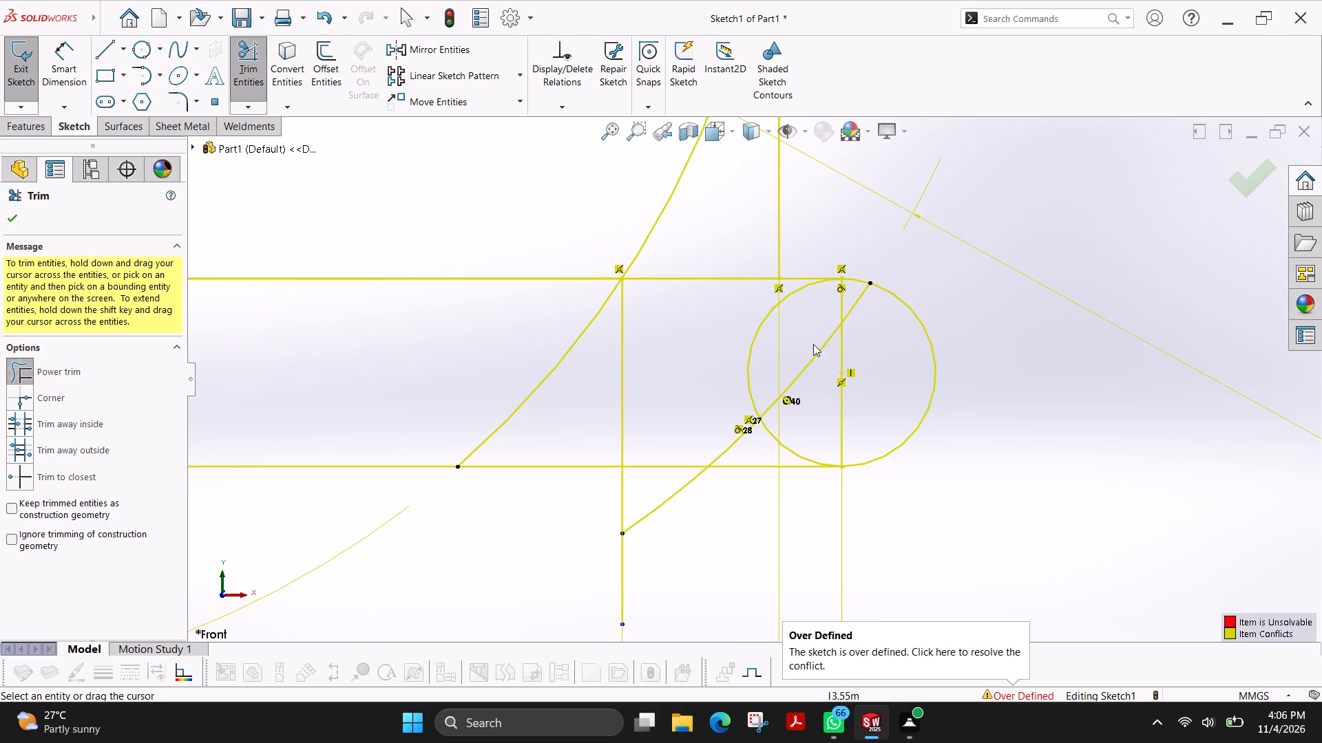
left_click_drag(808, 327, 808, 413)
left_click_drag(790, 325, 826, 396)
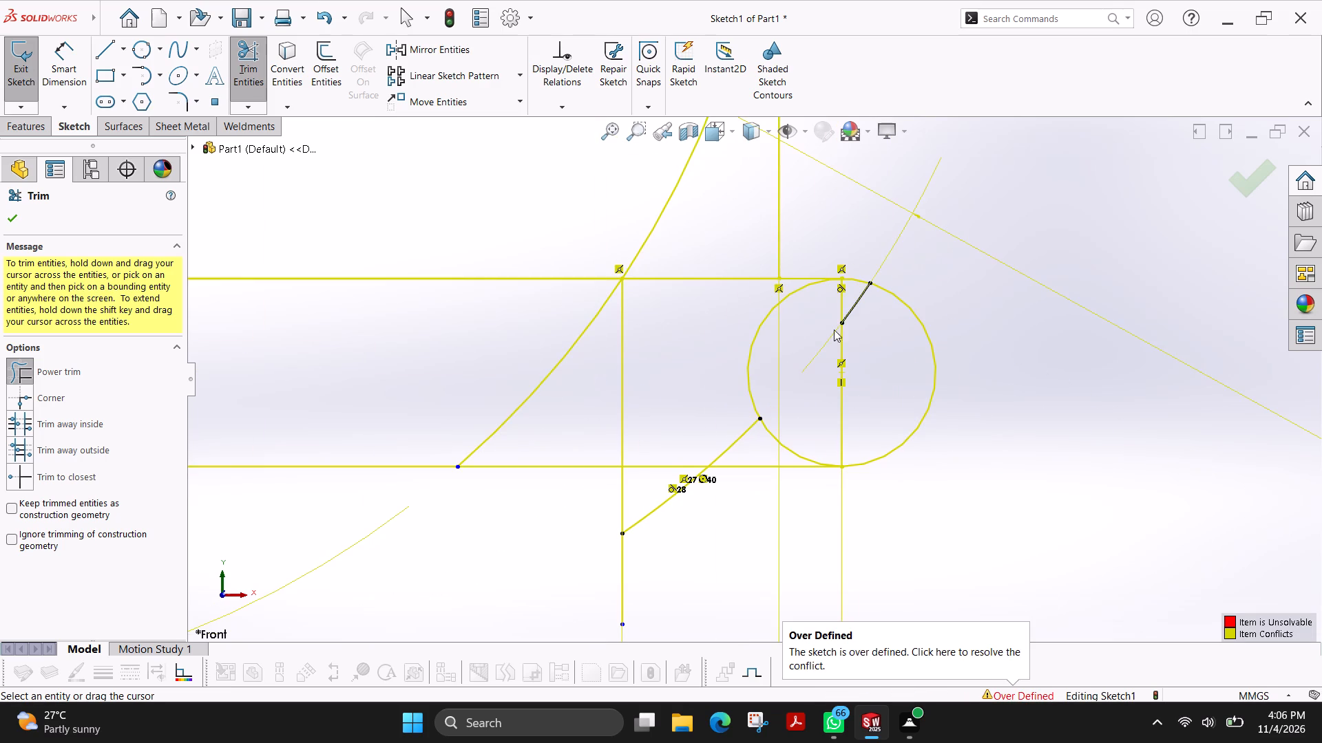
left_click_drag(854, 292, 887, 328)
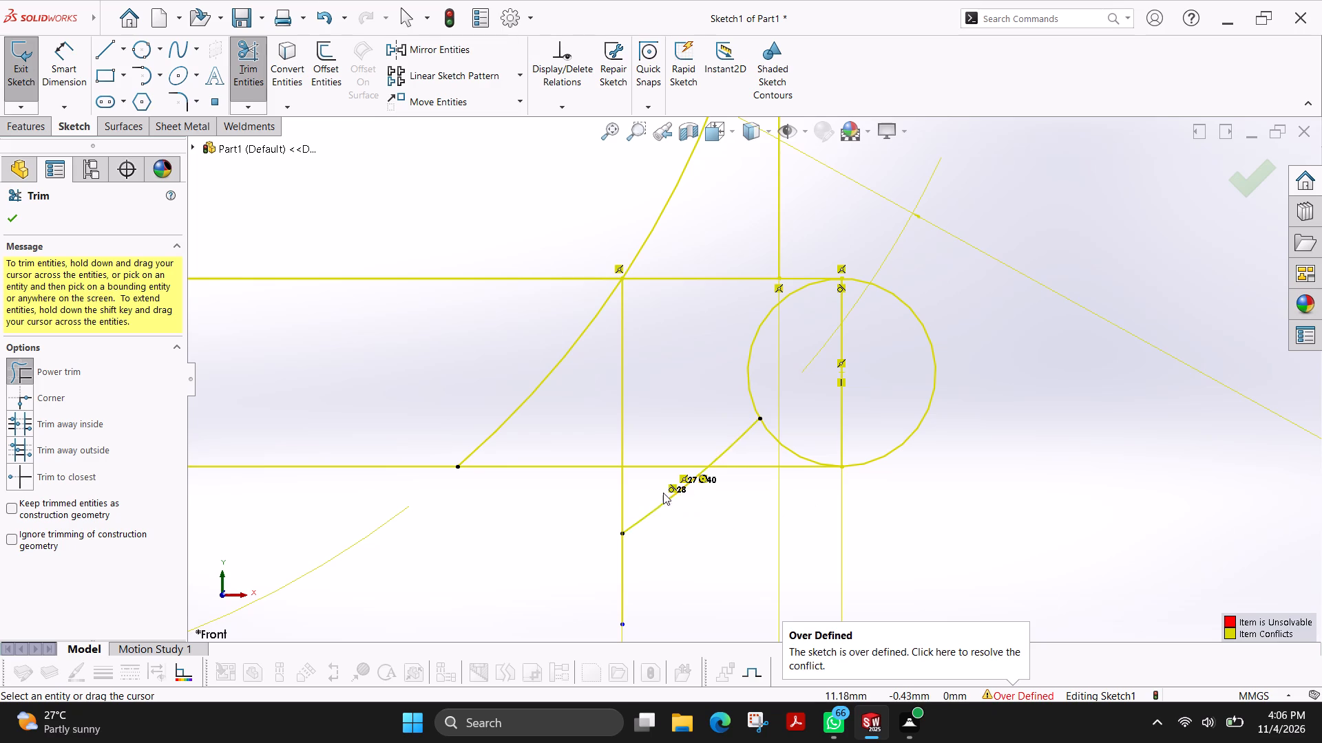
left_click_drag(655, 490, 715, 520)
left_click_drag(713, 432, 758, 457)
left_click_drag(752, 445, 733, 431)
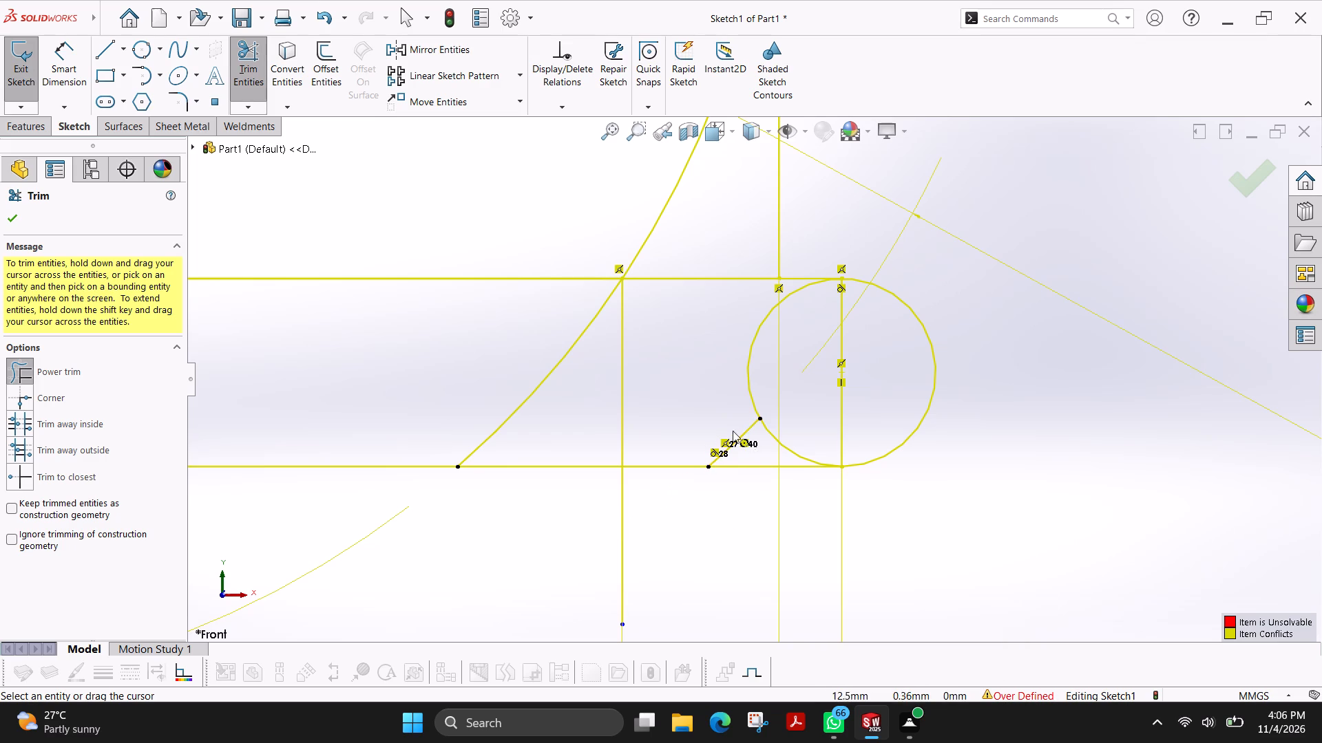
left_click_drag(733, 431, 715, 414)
Examine the trimmed profile around the side arcs, the vertical lines and the base.
scroll(655, 504, "up", 3)
scroll(513, 431, "up", 4)
scroll(432, 391, "up", 2)
scroll(518, 327, "down", 2)
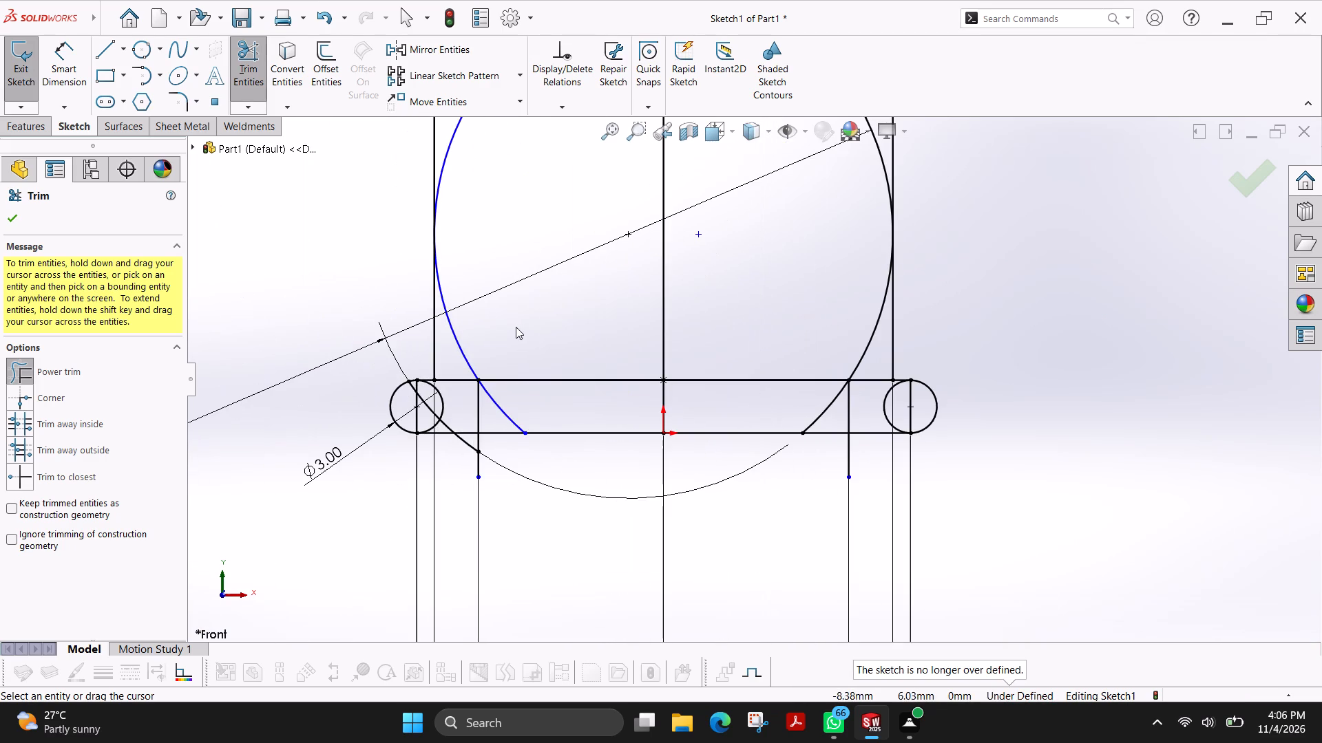
scroll(580, 389, "up", 4)
scroll(724, 241, "down", 2)
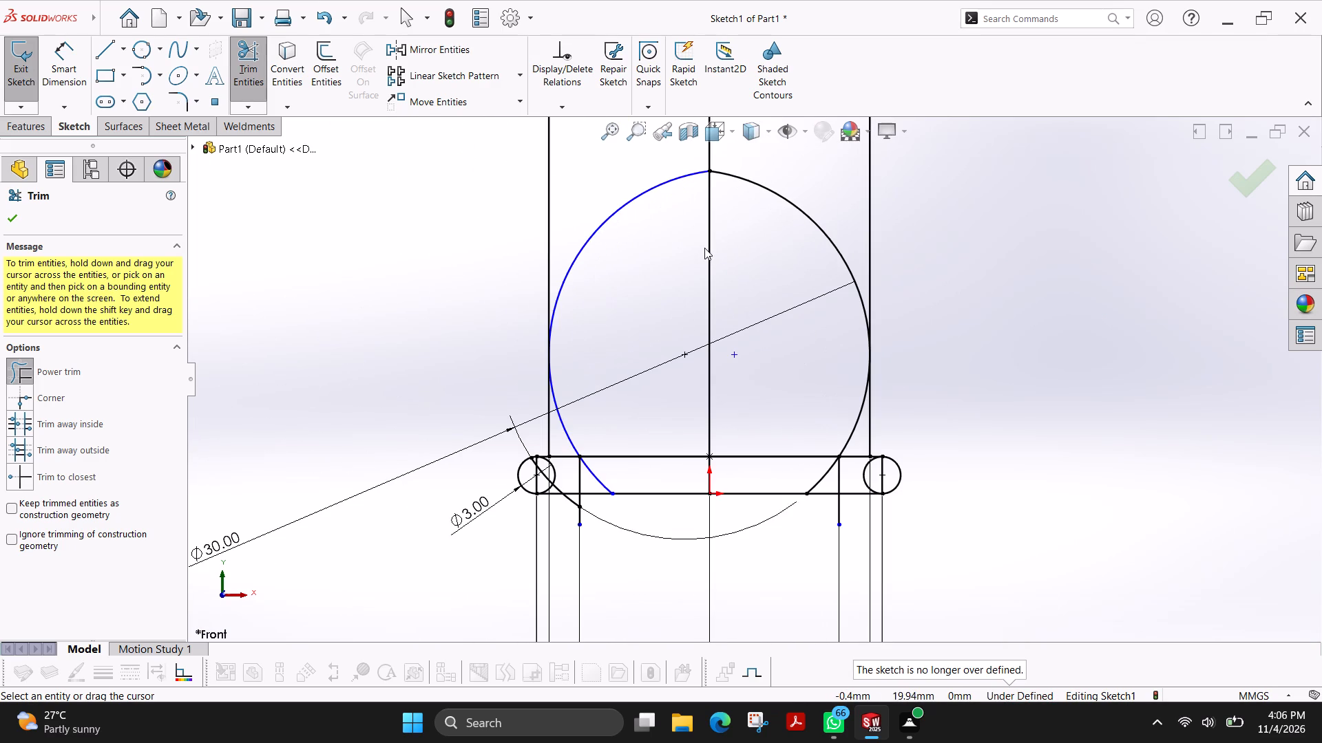
scroll(703, 248, "up", 2)
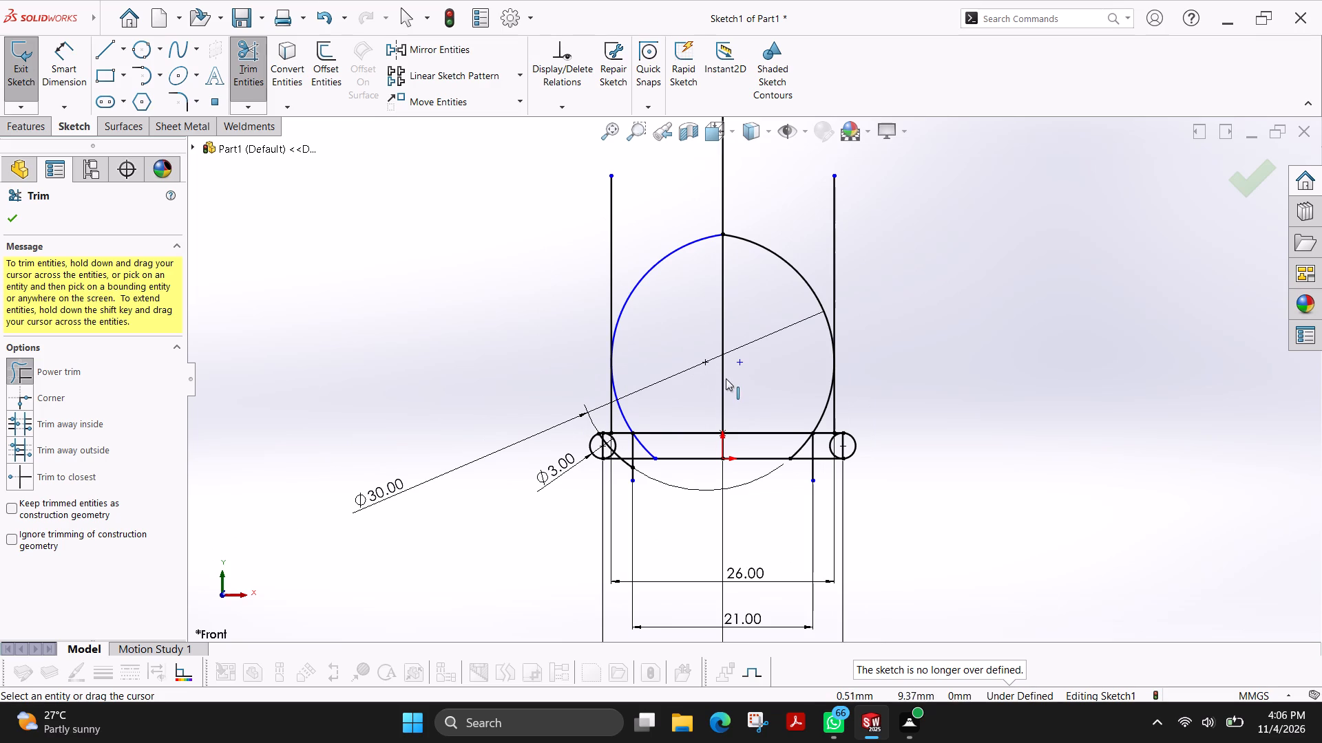
scroll(723, 377, "up", 2)
scroll(722, 377, "down", 2)
scroll(718, 319, "up", 3)
scroll(757, 266, "down", 2)
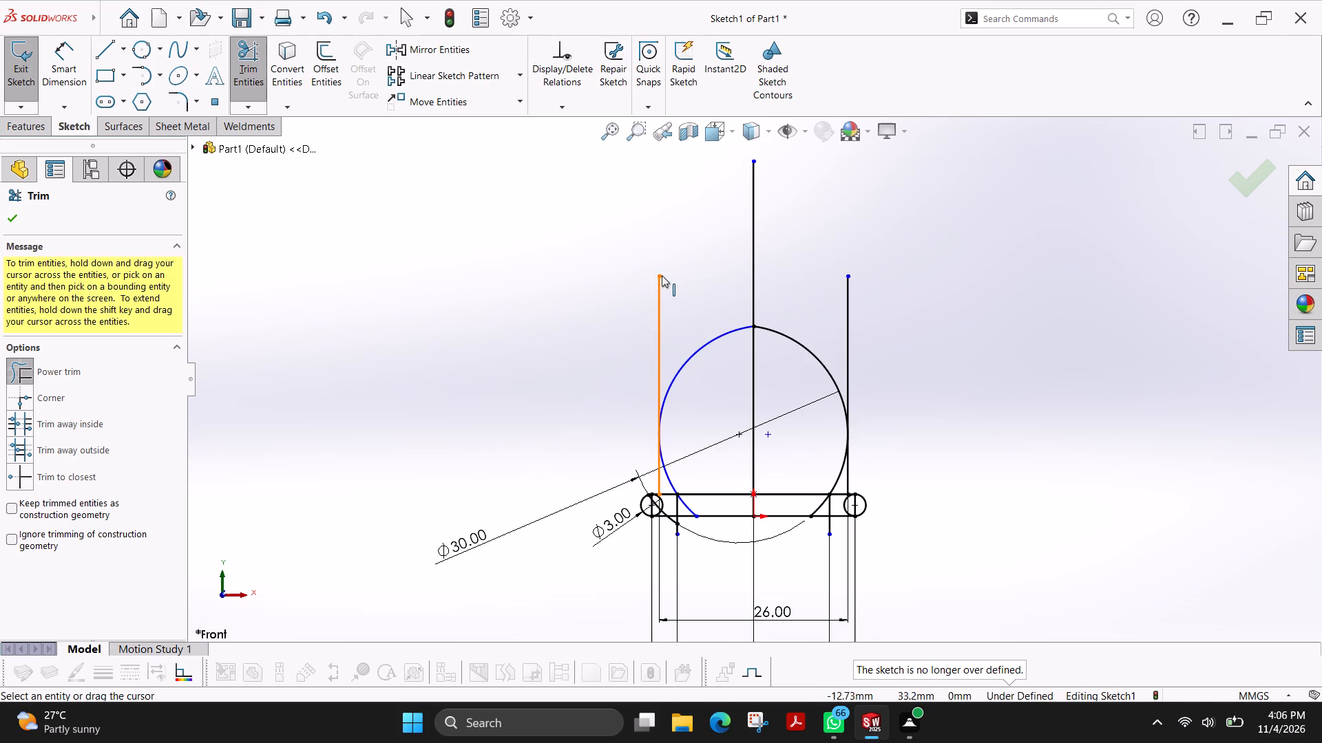
key("Escape")
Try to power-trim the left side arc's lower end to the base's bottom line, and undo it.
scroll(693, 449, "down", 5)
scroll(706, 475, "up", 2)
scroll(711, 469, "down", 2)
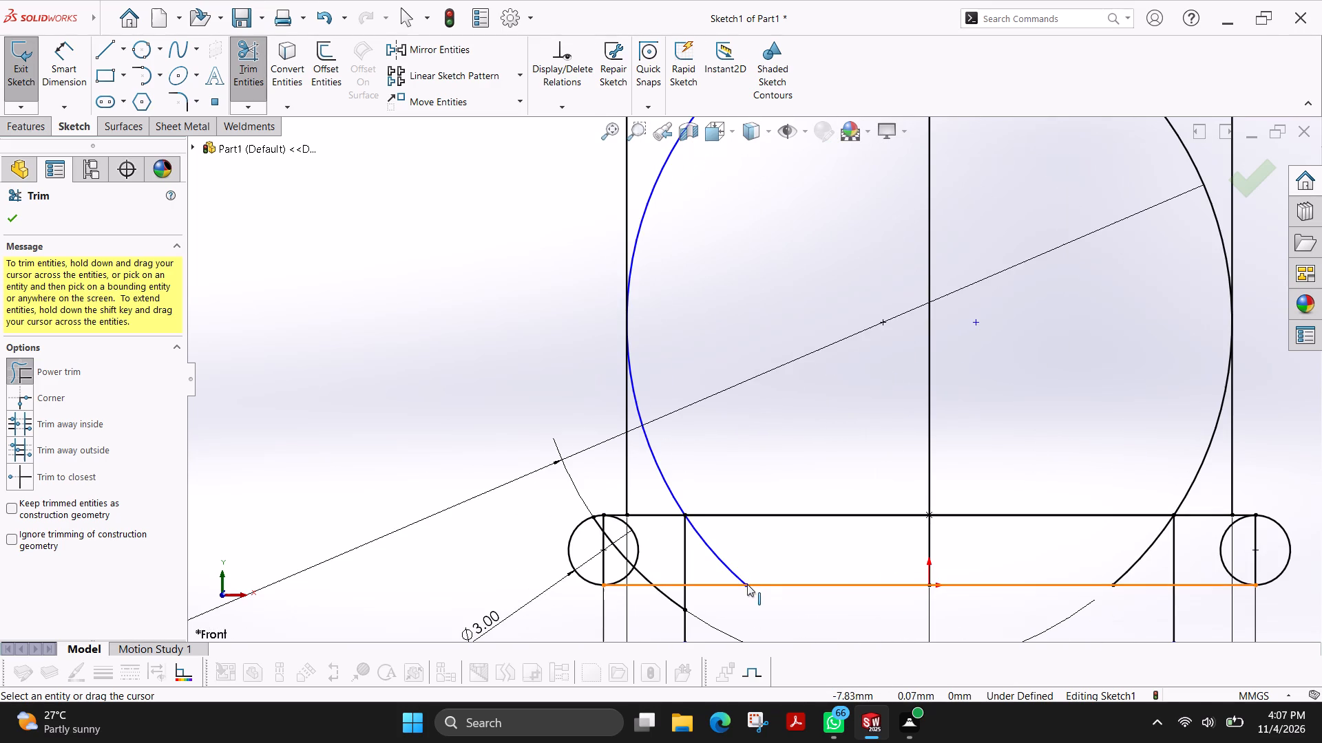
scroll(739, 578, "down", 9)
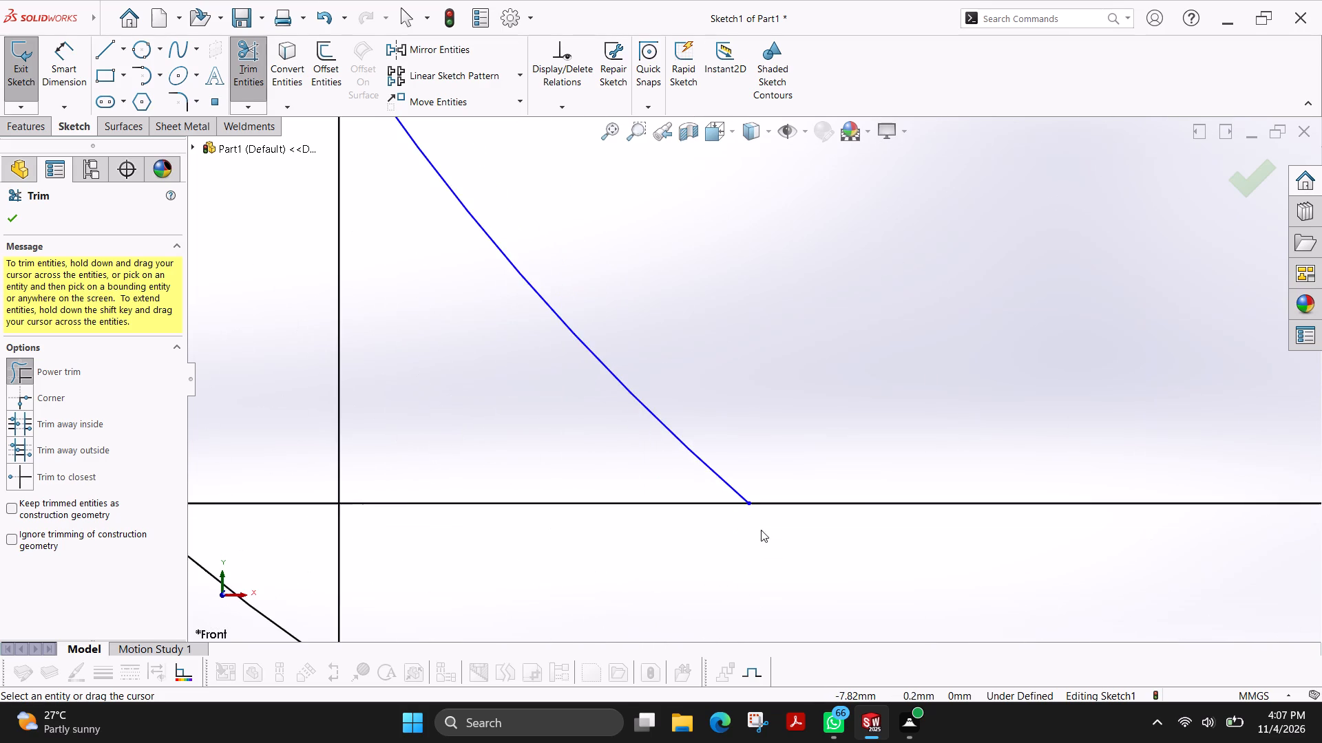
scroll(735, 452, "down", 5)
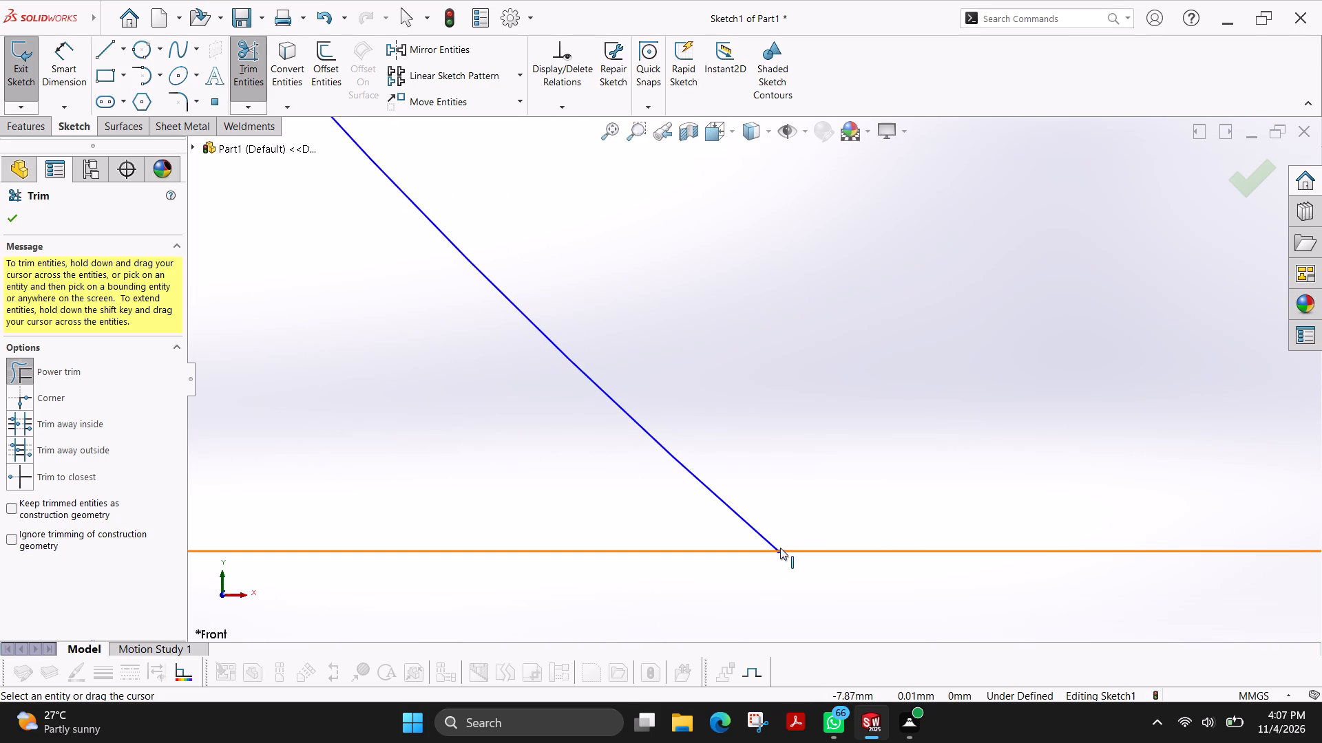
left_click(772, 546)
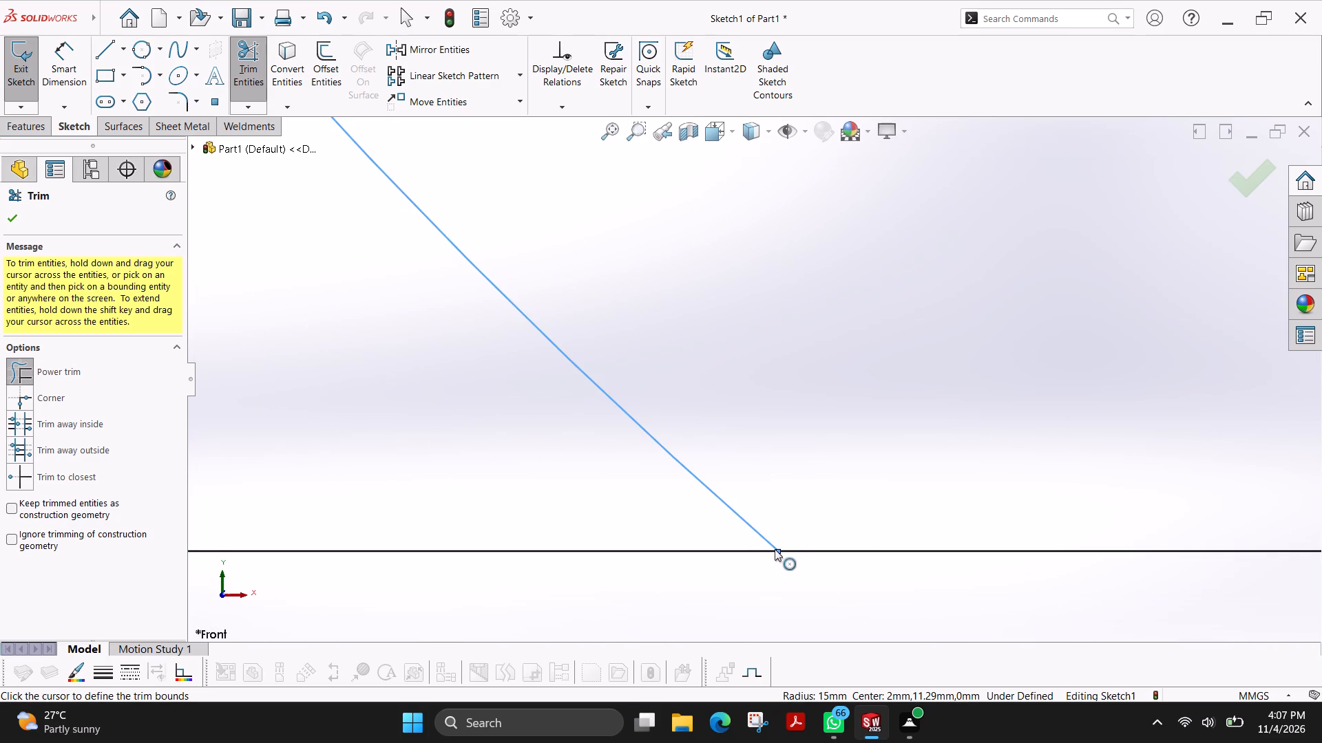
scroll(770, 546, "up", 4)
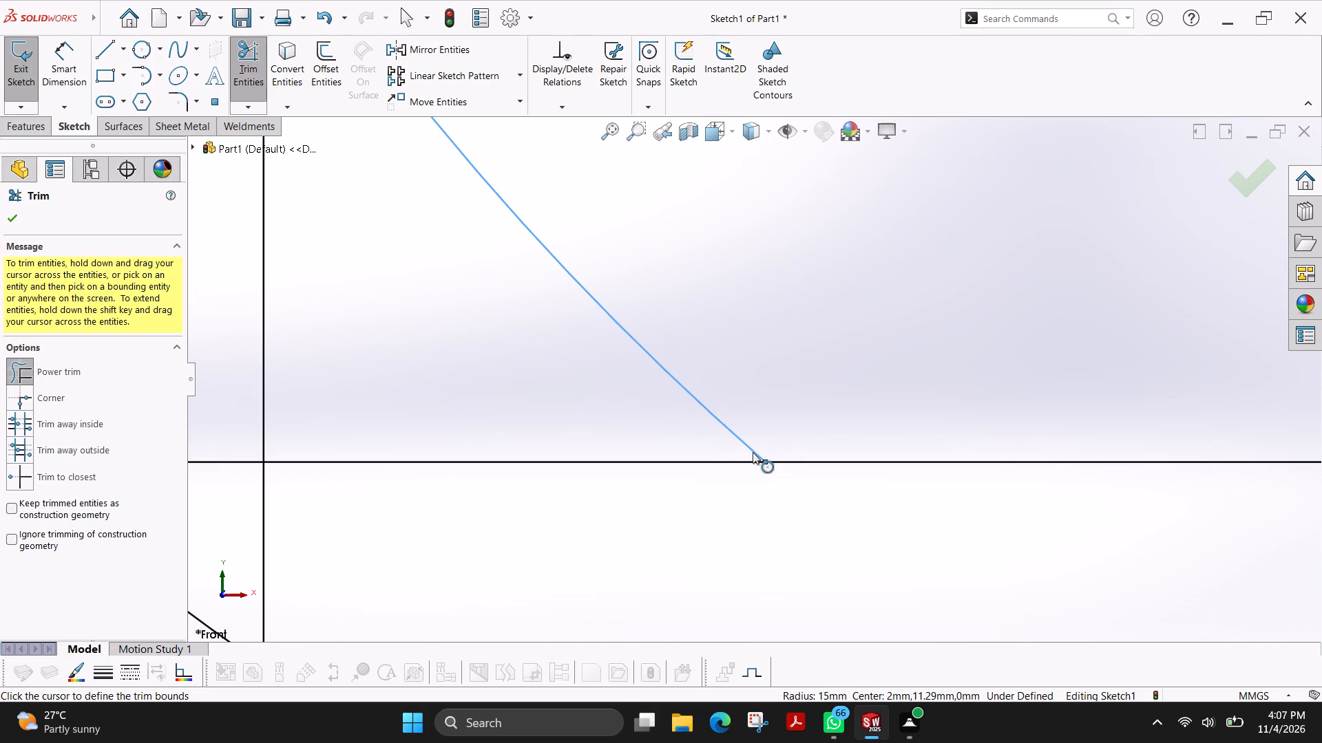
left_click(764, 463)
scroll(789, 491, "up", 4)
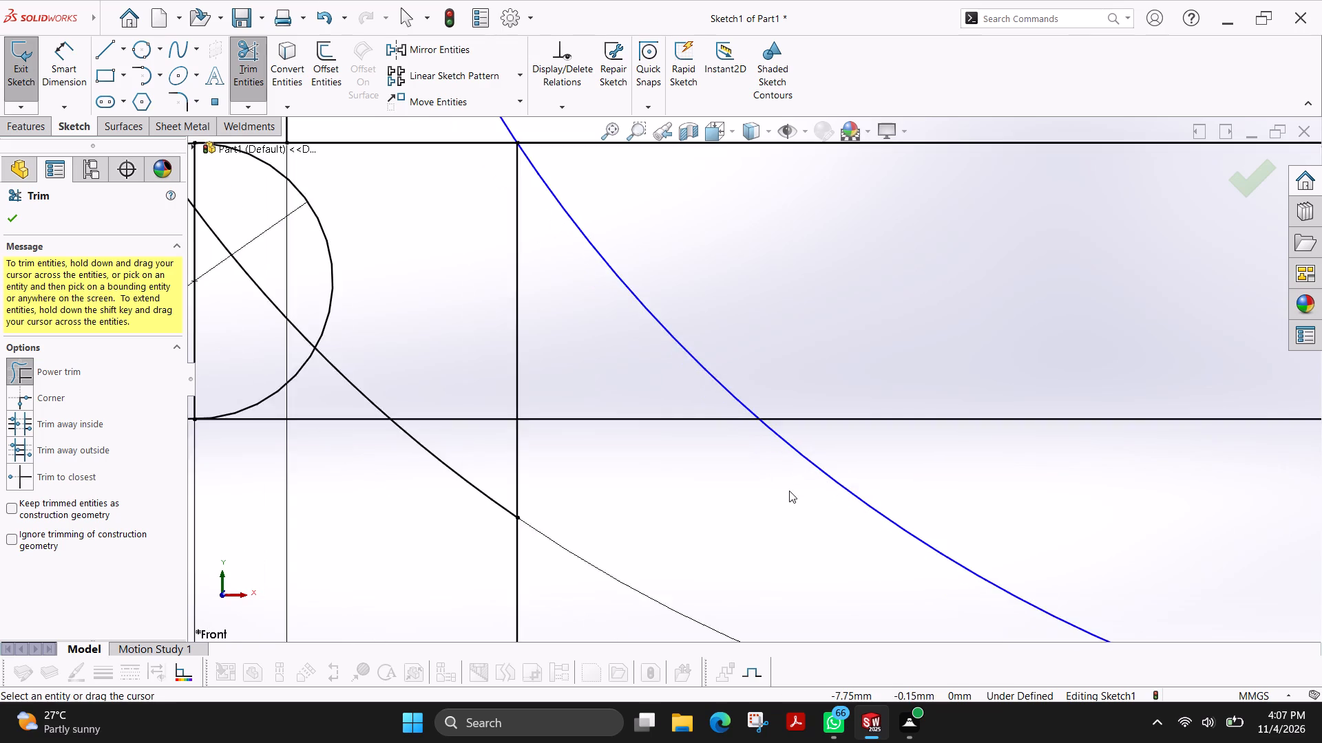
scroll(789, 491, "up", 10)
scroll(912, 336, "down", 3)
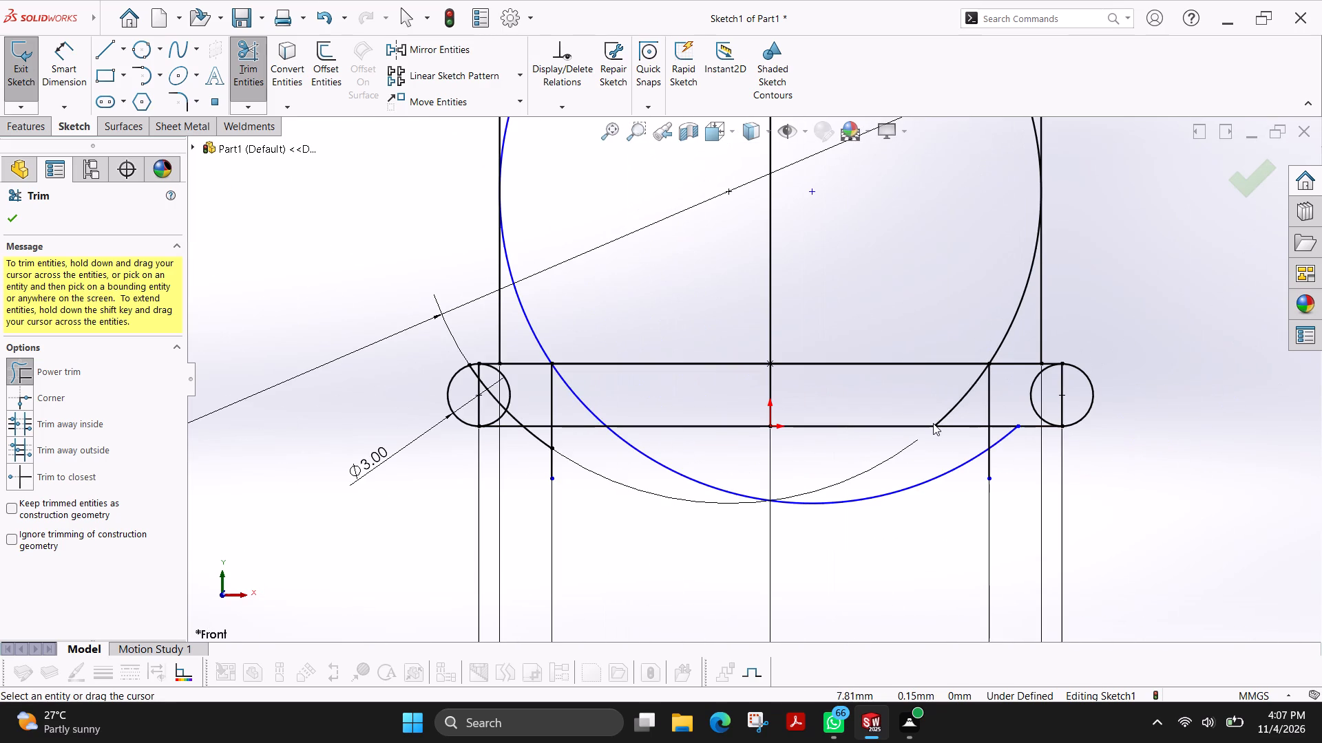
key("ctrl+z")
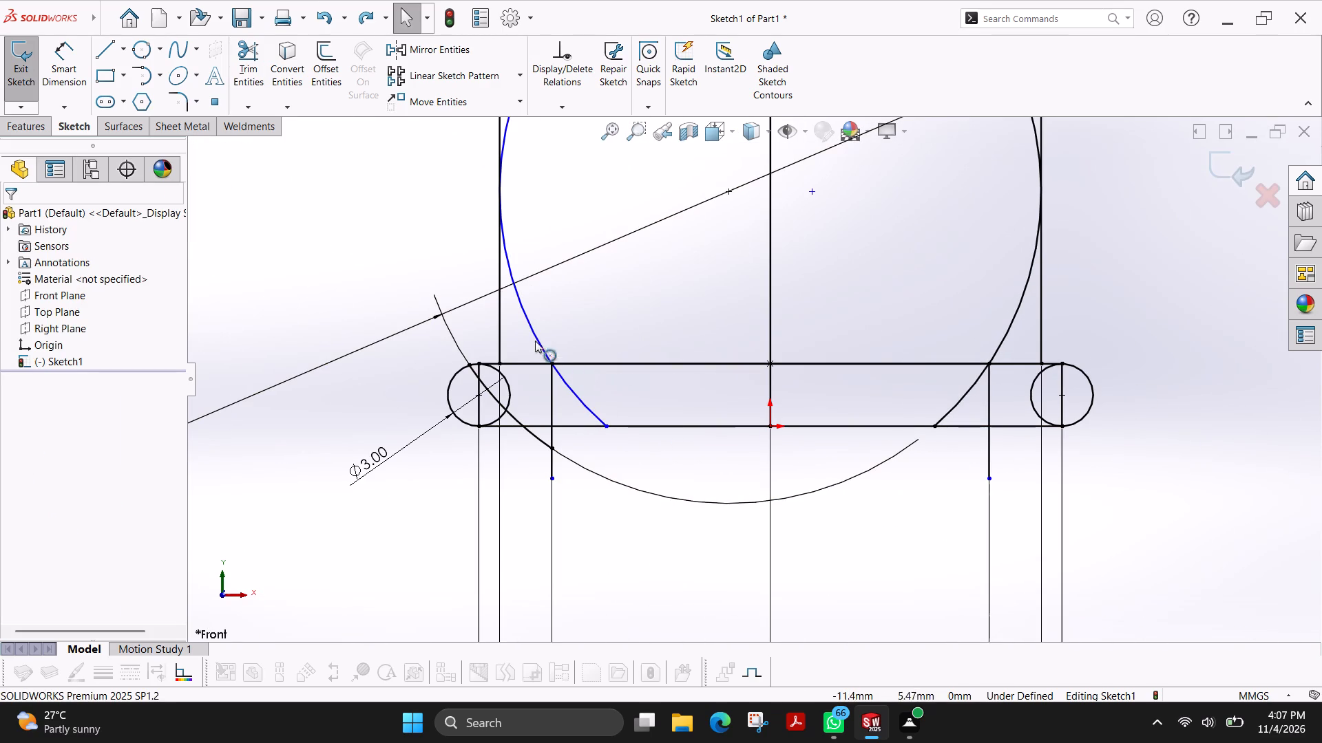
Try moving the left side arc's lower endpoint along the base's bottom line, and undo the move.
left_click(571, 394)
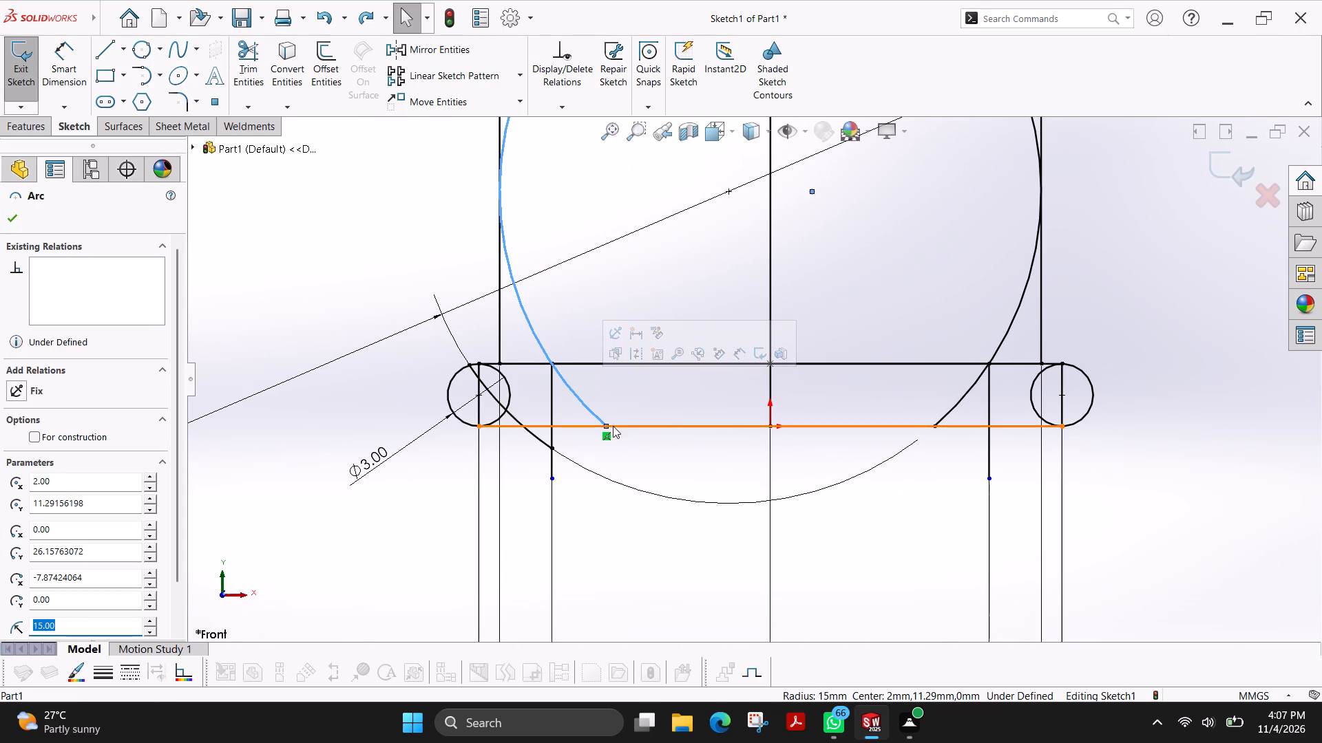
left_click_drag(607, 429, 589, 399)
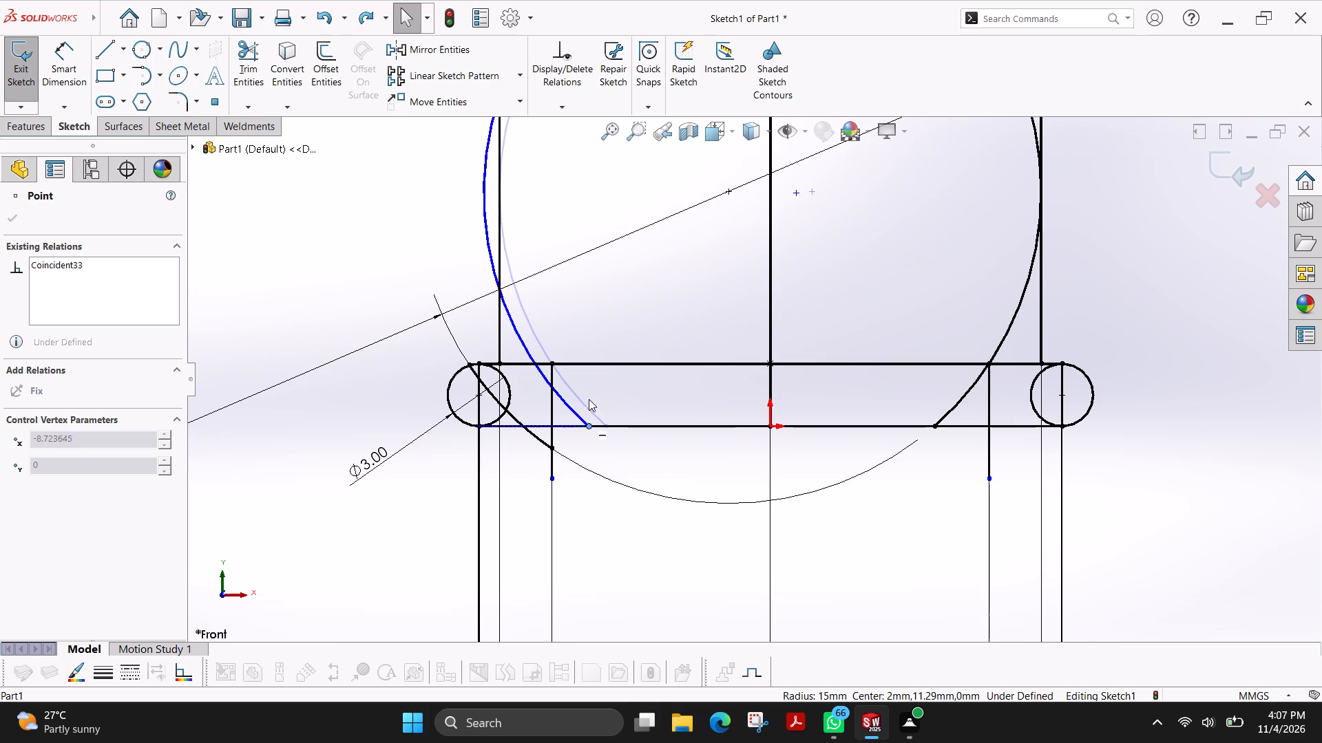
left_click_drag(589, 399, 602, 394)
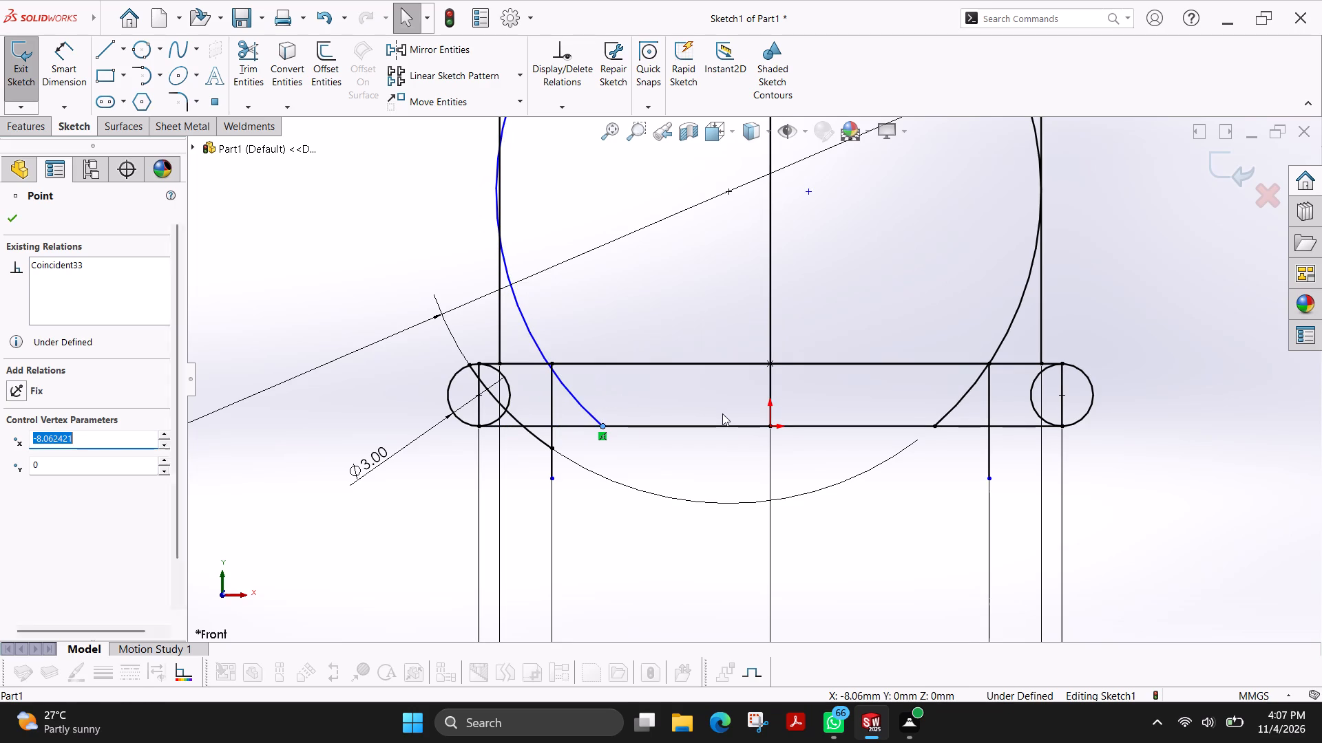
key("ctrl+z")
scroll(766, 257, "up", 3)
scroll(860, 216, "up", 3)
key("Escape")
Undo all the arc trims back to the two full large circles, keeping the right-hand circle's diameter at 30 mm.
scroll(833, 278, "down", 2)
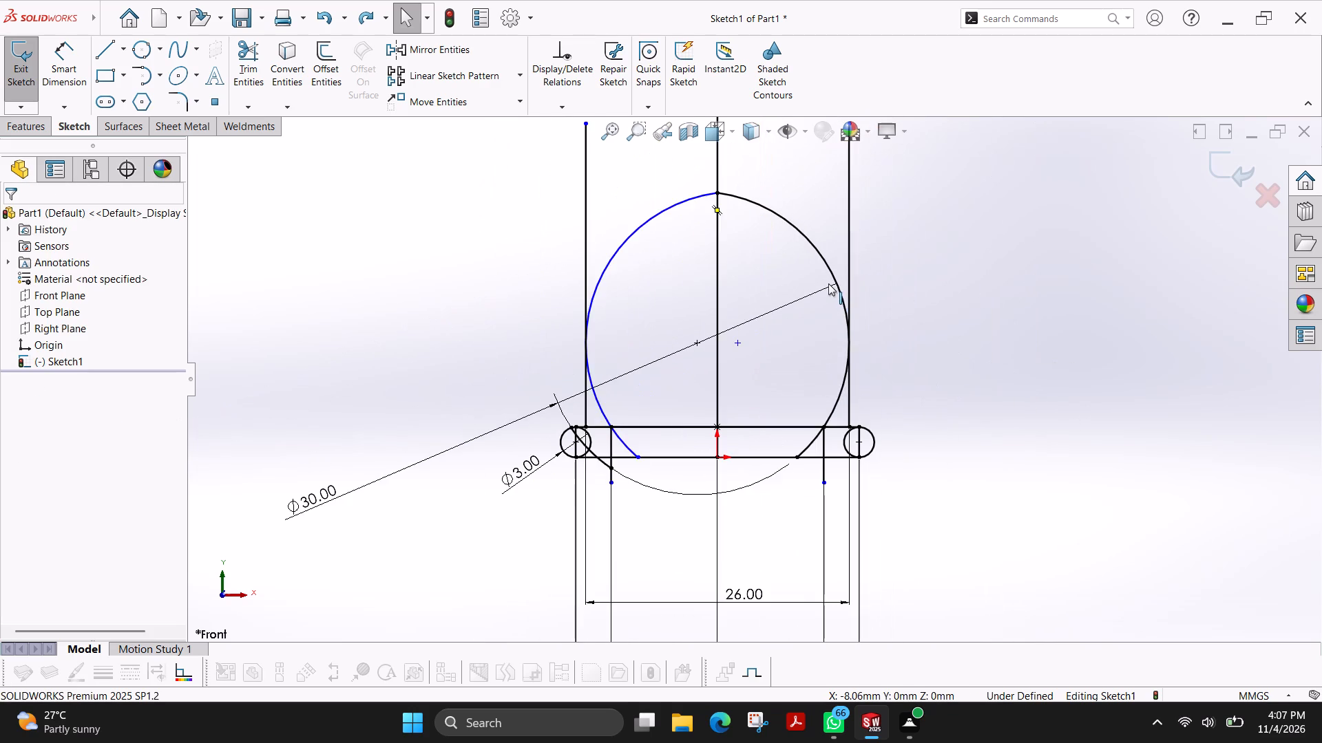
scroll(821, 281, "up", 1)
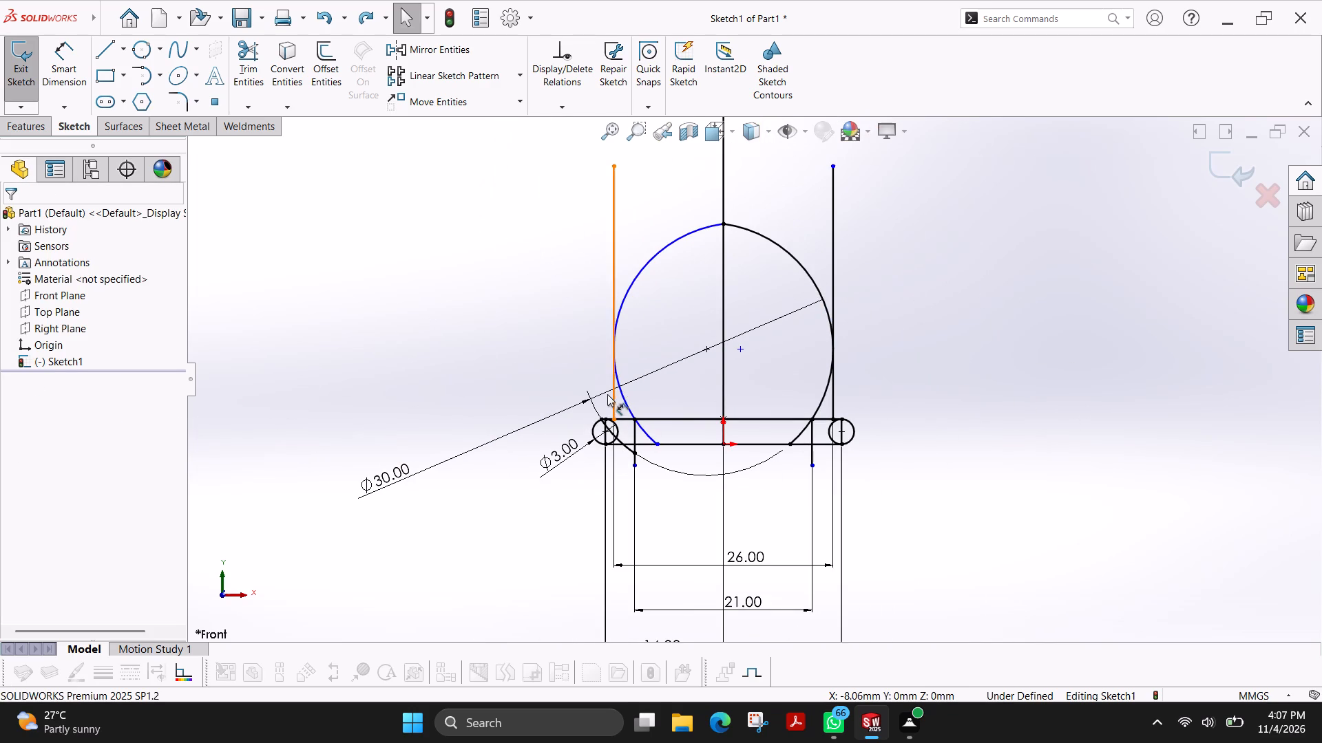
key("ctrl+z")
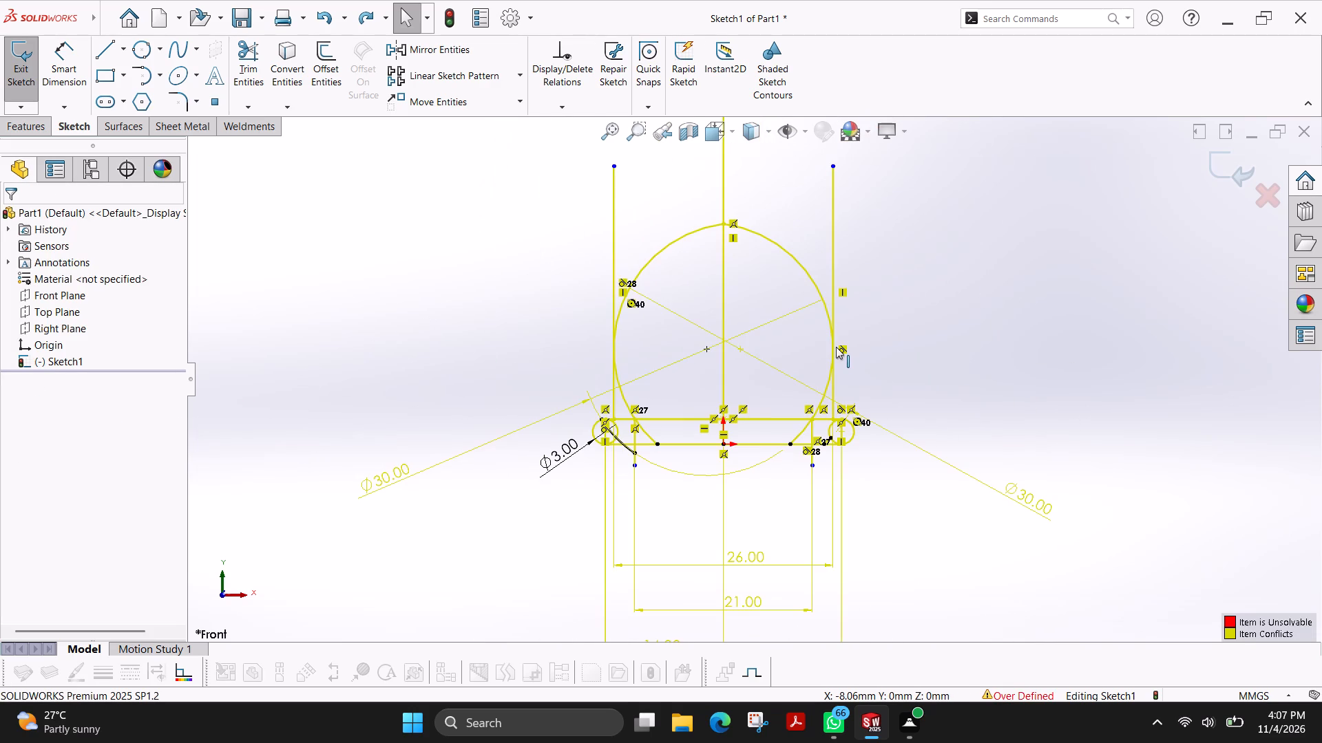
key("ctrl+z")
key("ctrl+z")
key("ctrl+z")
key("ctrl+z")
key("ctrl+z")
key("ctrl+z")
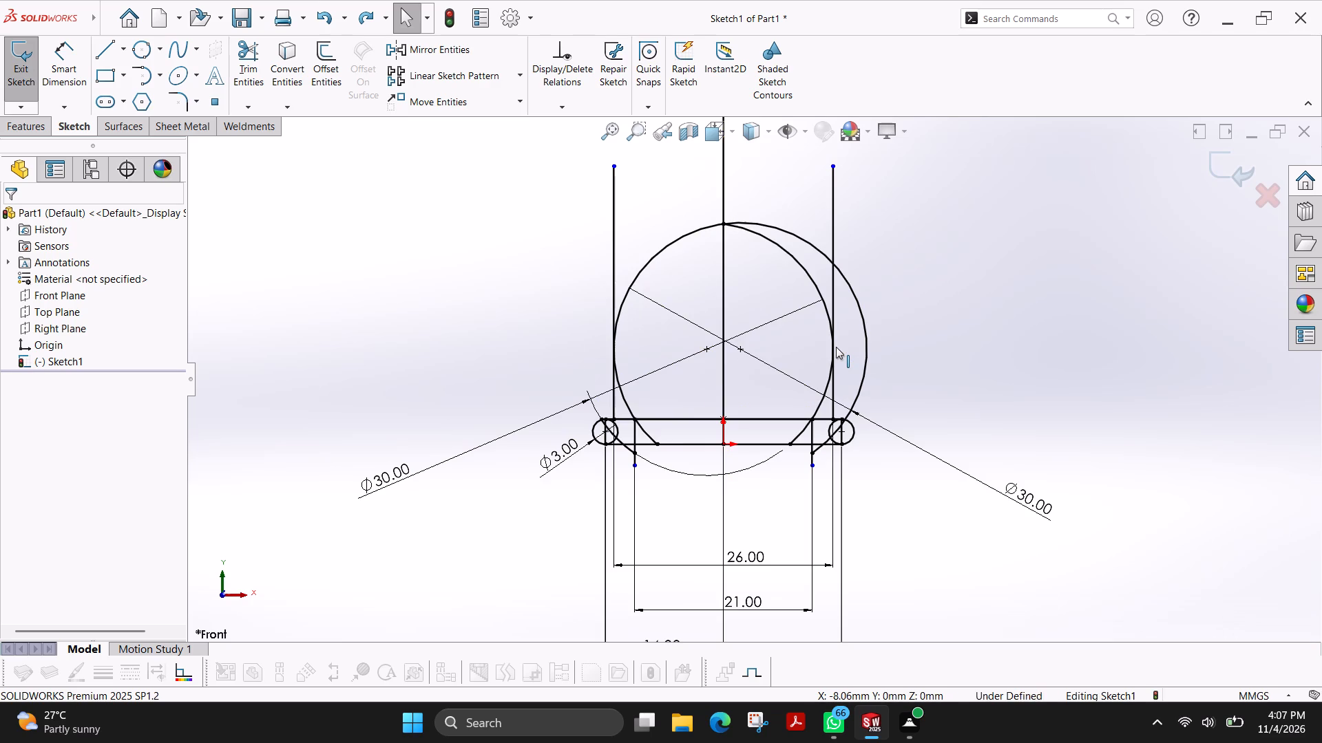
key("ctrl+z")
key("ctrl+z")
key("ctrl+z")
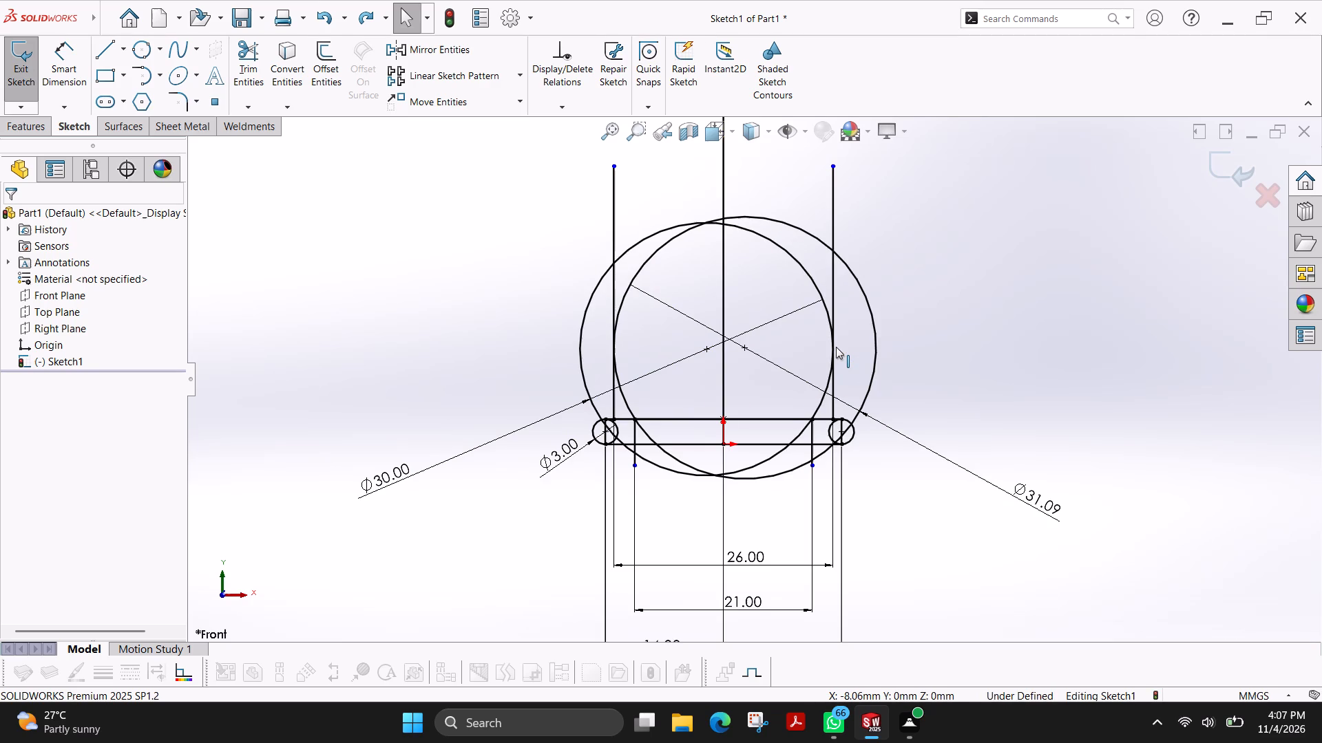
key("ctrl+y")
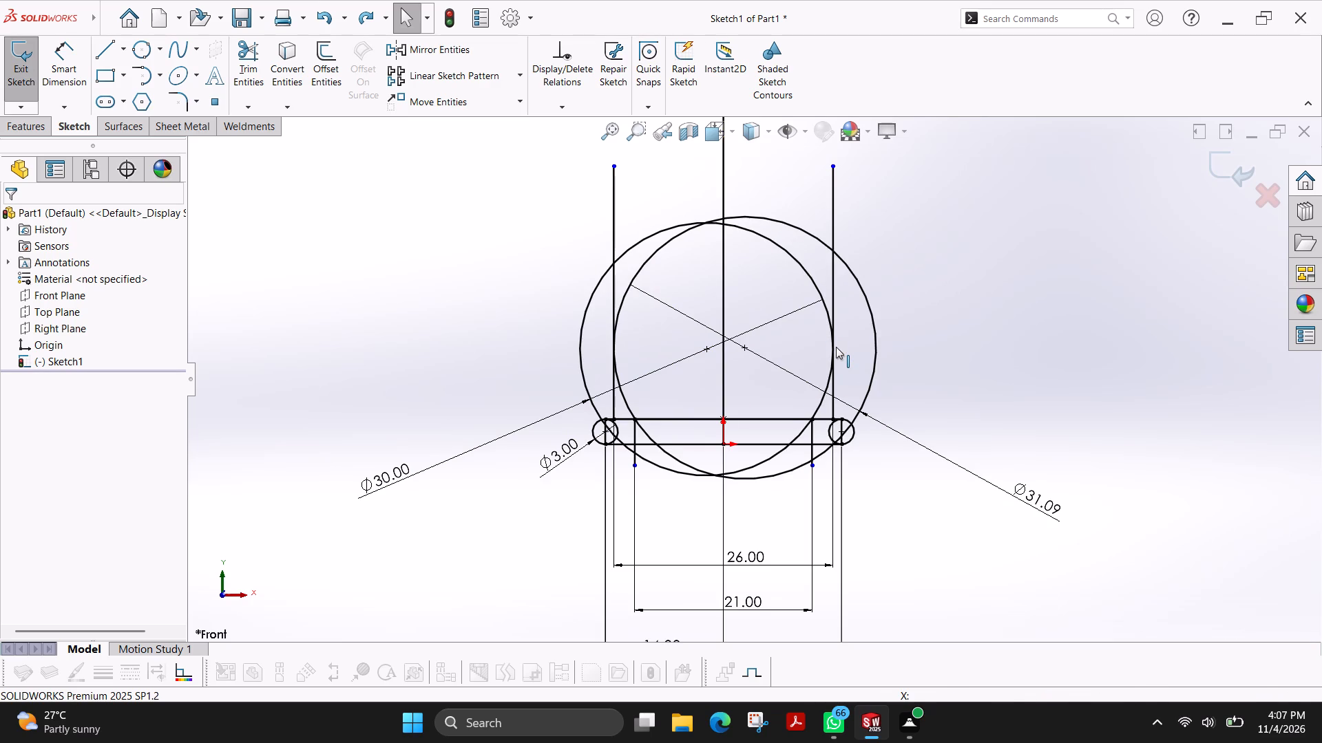
Power-trim the top overlaps and outer sides of both 30 mm circles beyond the two vertical side lines.
left_click(255, 69)
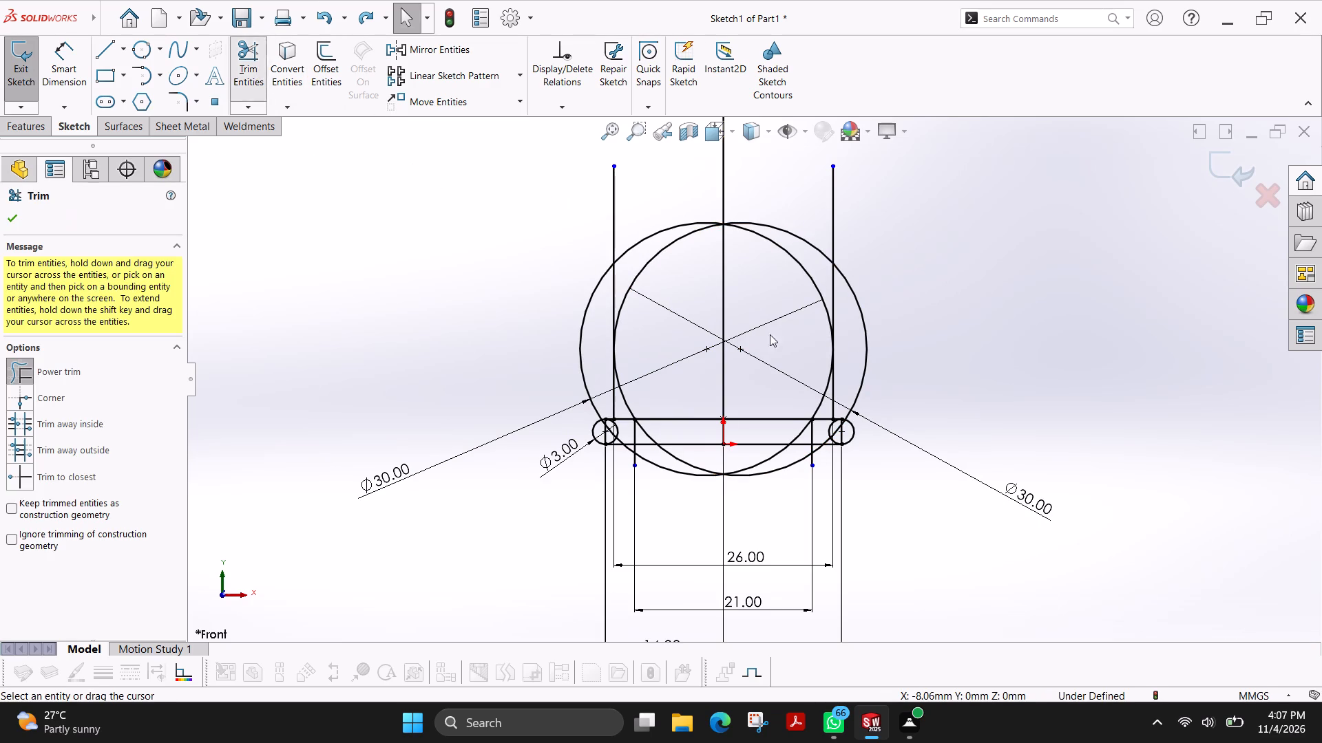
left_click_drag(647, 215, 633, 250)
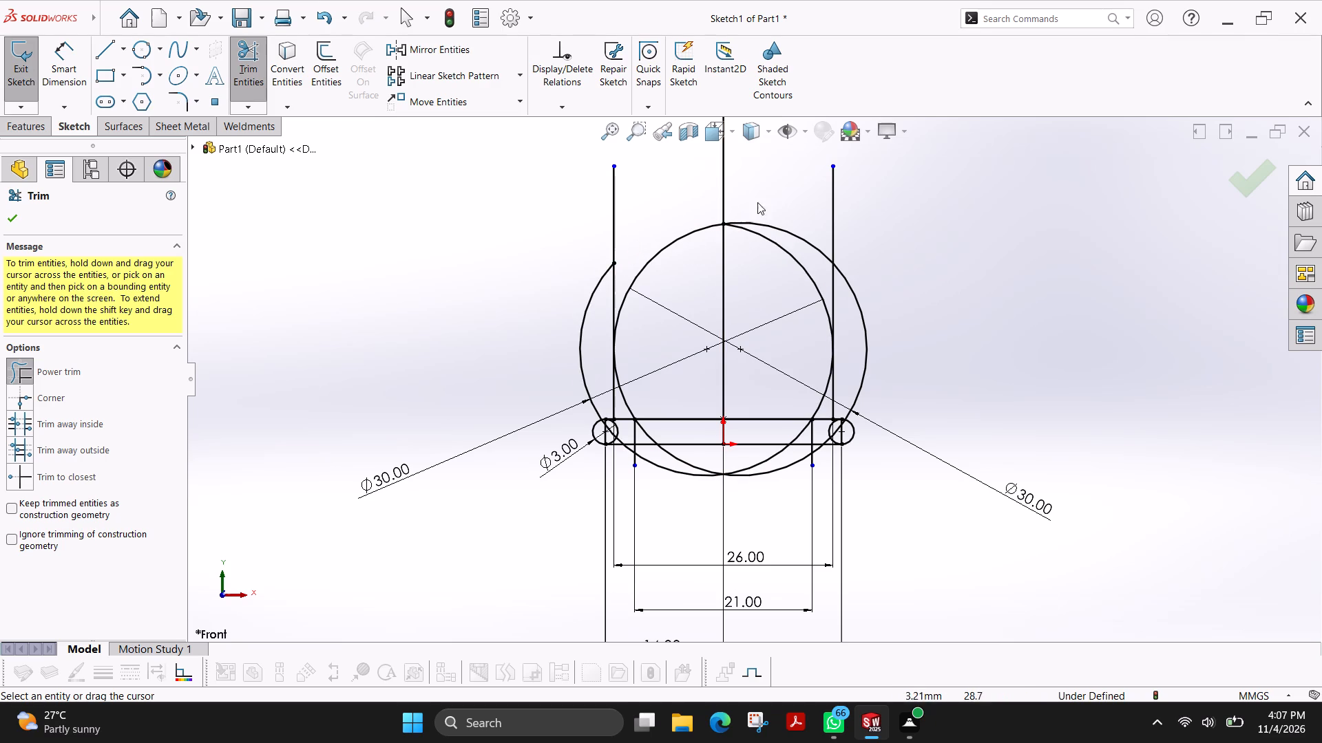
left_click_drag(793, 208, 817, 263)
left_click_drag(862, 282, 865, 312)
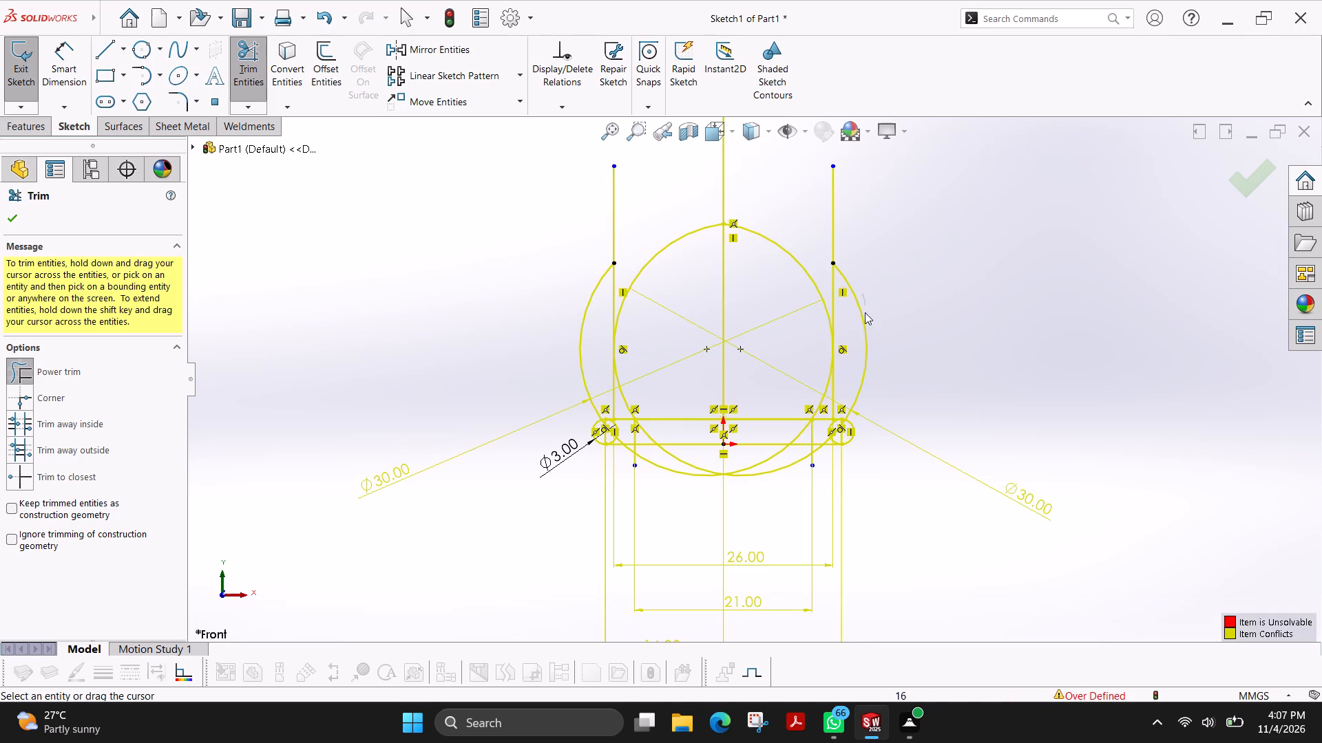
left_click_drag(865, 312, 860, 347)
left_click_drag(552, 320, 604, 358)
Power-trim the leftover large-circle pieces inside the left-hand 3 mm end circle.
scroll(680, 460, "down", 4)
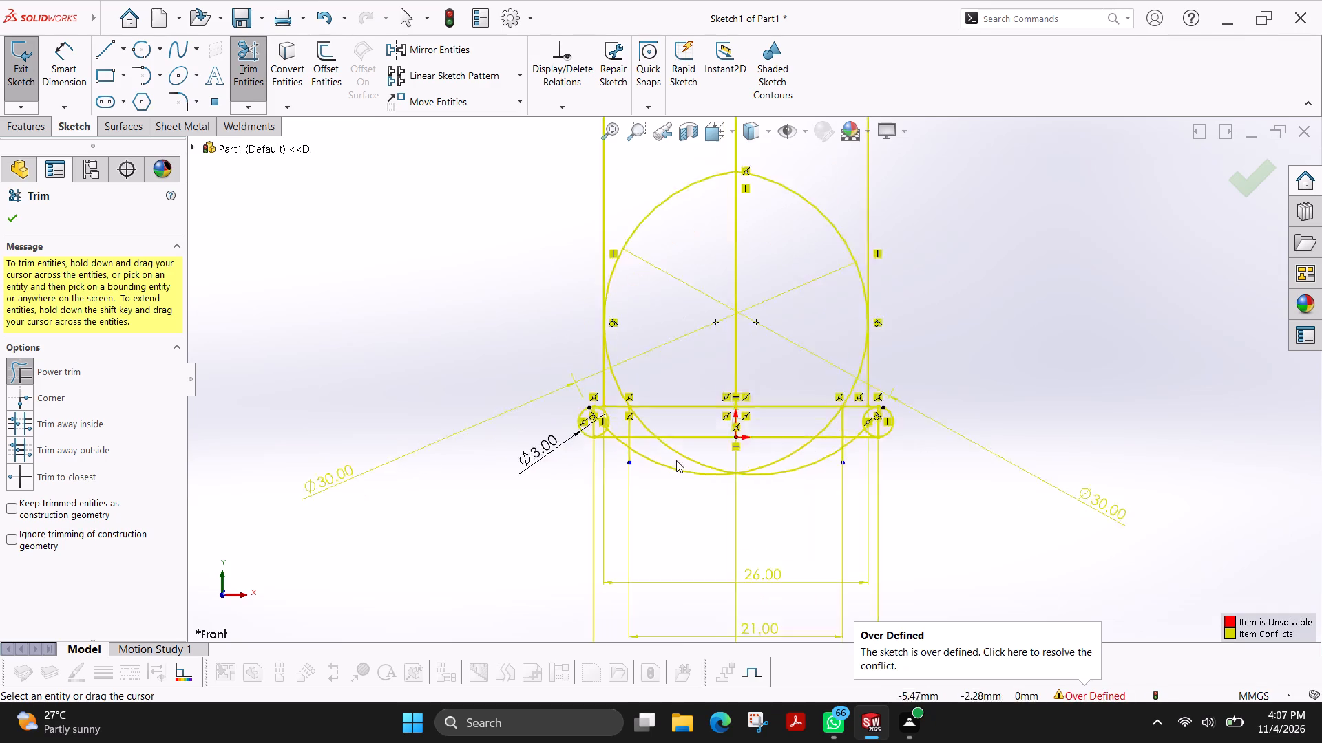
scroll(676, 460, "down", 1)
scroll(532, 358, "down", 2)
left_click_drag(481, 308, 482, 341)
scroll(461, 283, "down", 5)
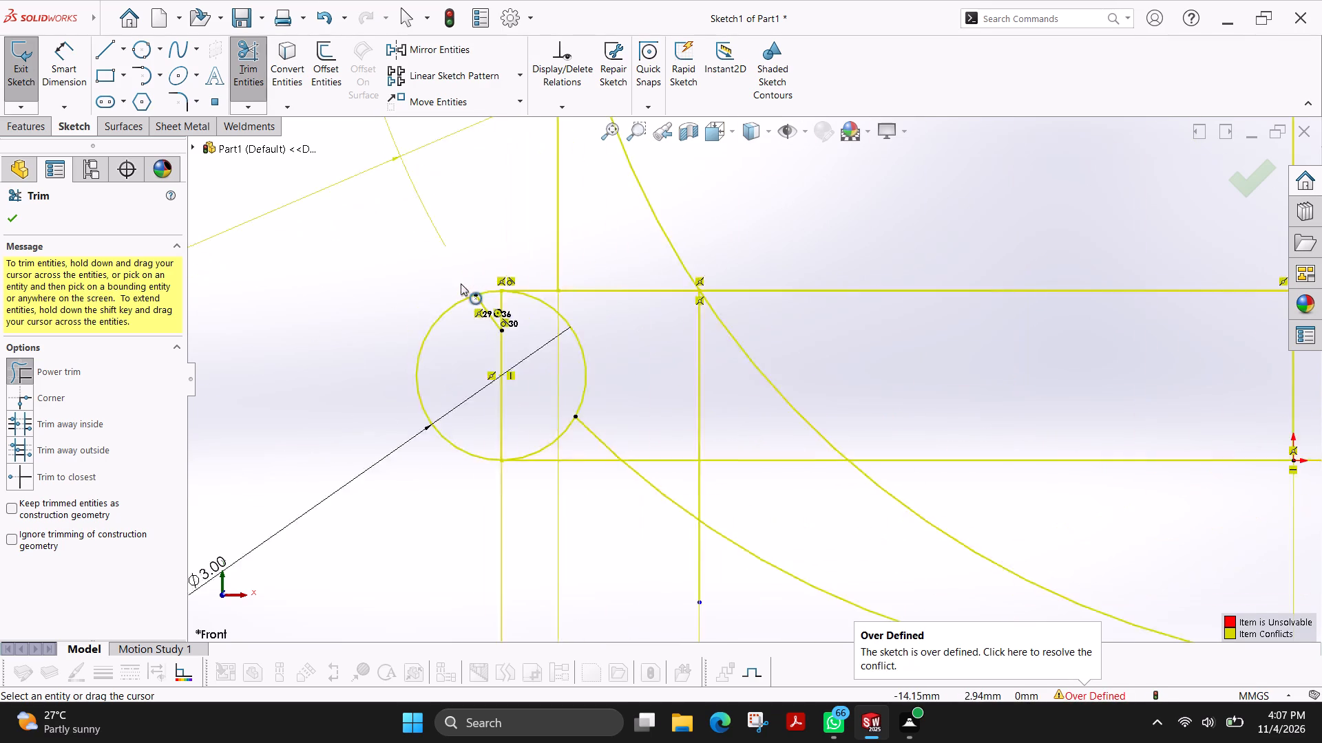
left_click_drag(562, 334, 538, 376)
scroll(719, 411, "up", 4)
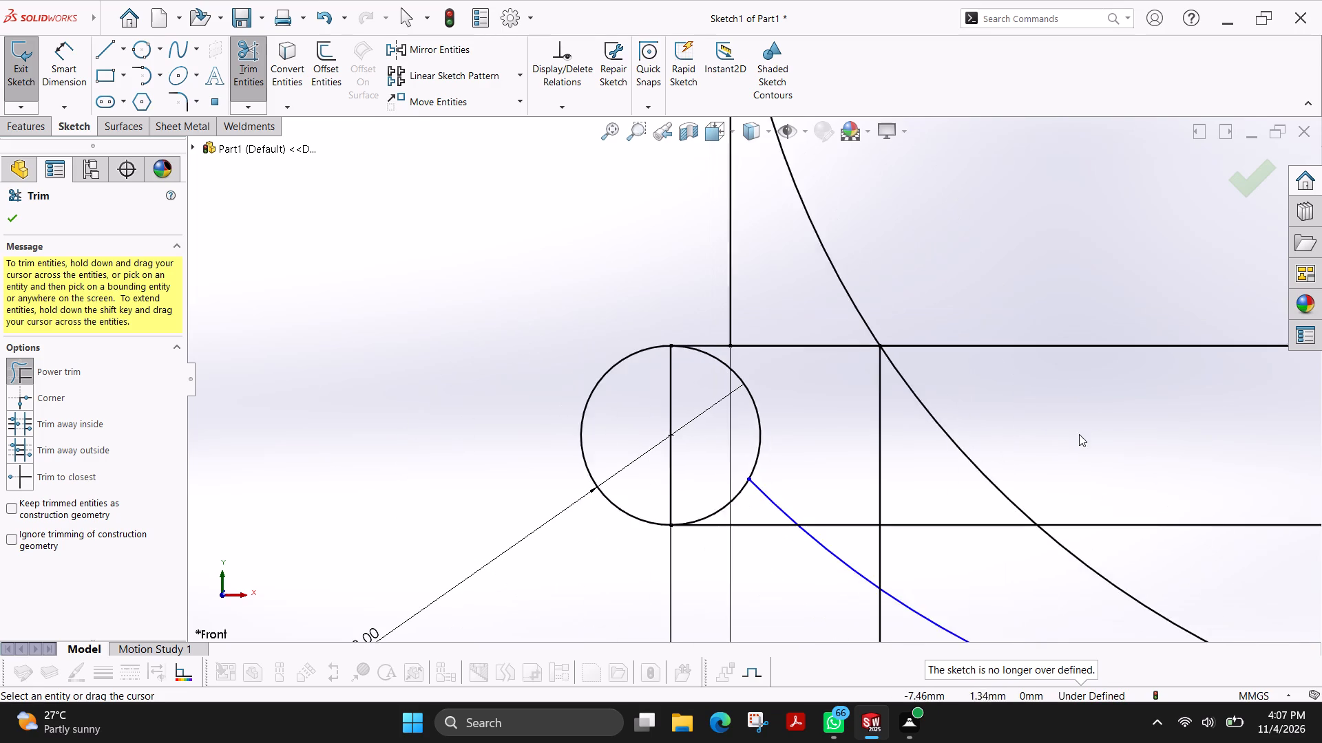
Power-trim the leftover large-circle pieces inside the right-hand end circle of the base.
scroll(1084, 418, "up", 5)
scroll(1182, 329, "up", 3)
scroll(1124, 373, "down", 5)
scroll(1031, 381, "down", 5)
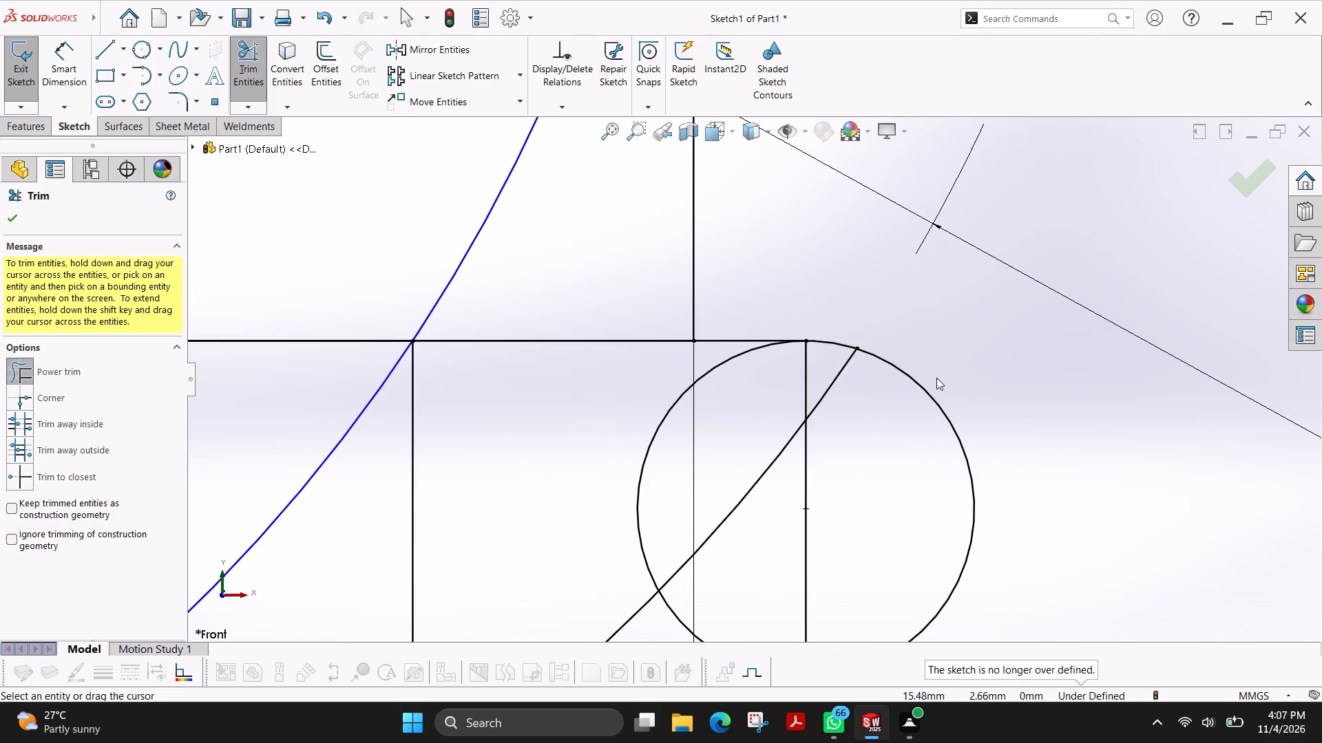
left_click_drag(824, 363, 856, 418)
left_click_drag(814, 369, 867, 420)
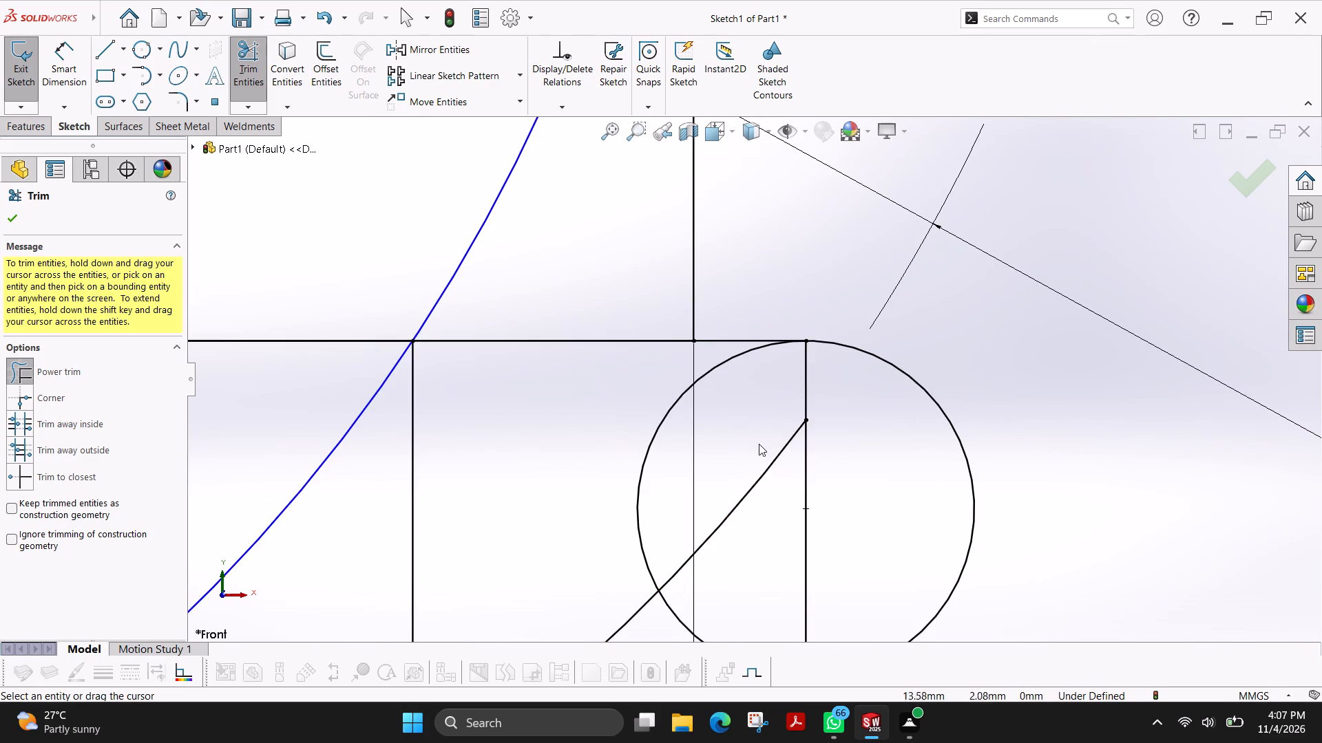
left_click_drag(750, 442, 780, 534)
scroll(717, 491, "up", 9)
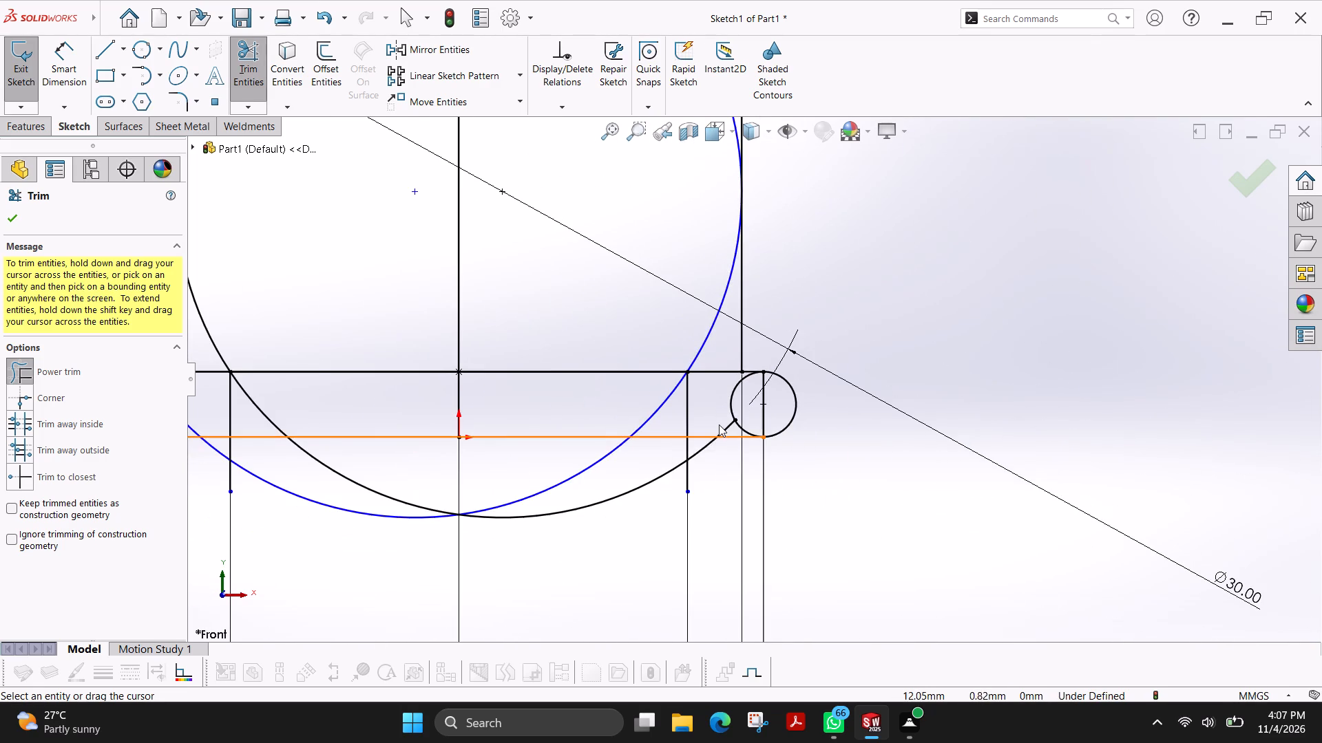
Sketch a midpoint line about 13 mm long centred on the base's bottom line, continuing into a vertical line about 77 mm tall at its right end.
scroll(708, 427, "up", 3)
scroll(638, 323, "up", 3)
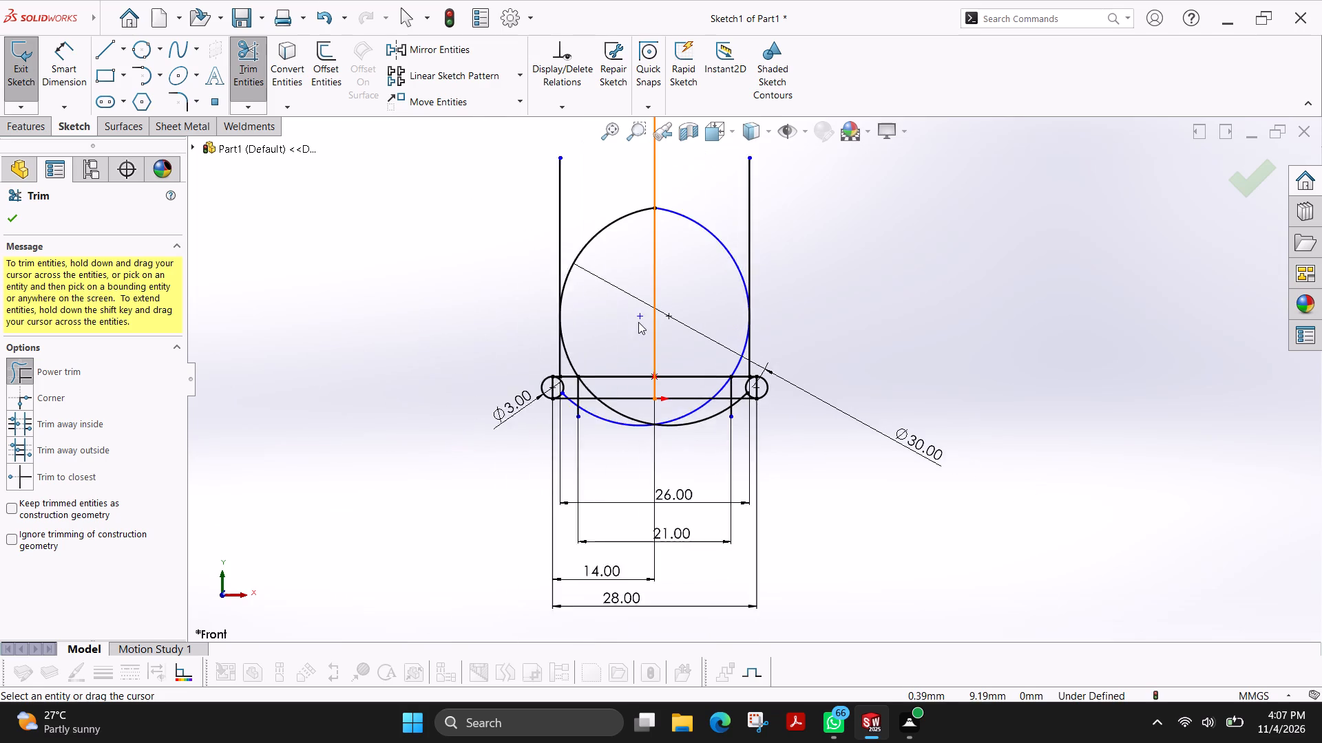
scroll(638, 322, "up", 1)
scroll(674, 281, "down", 2)
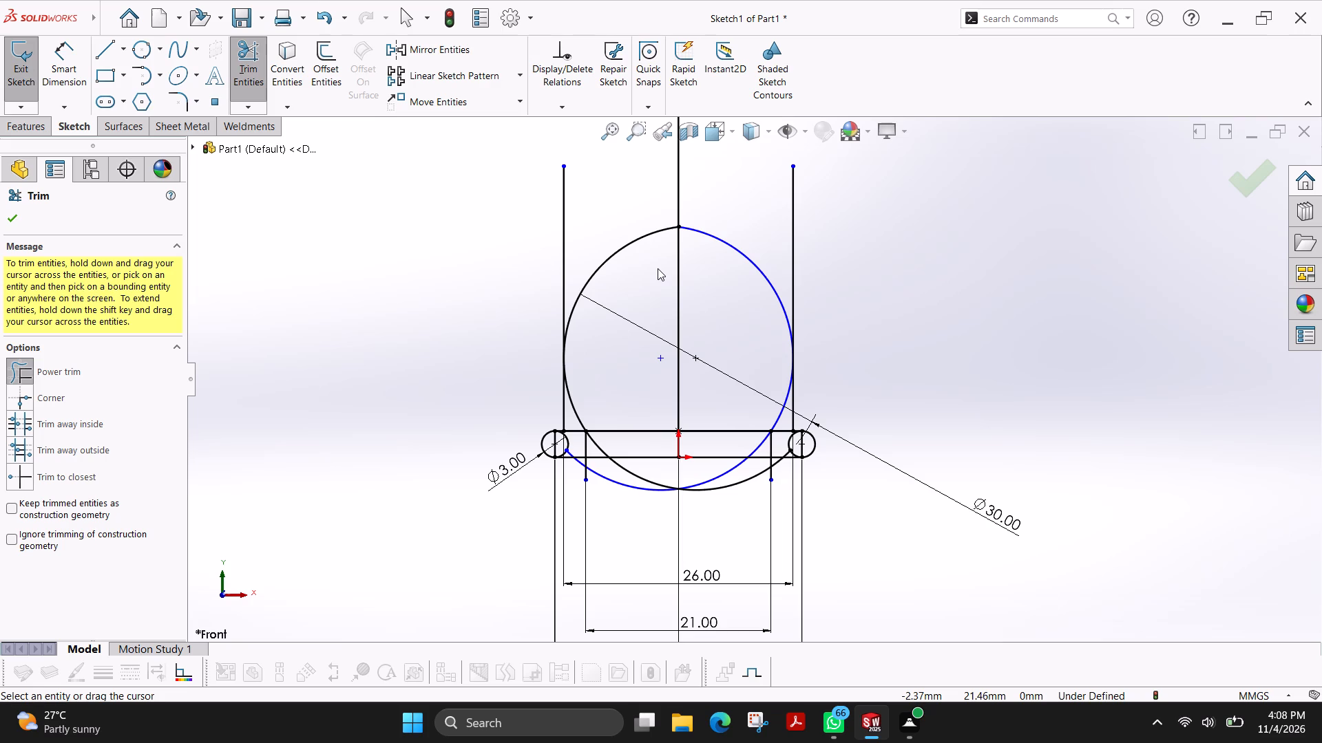
scroll(619, 210, "up", 3)
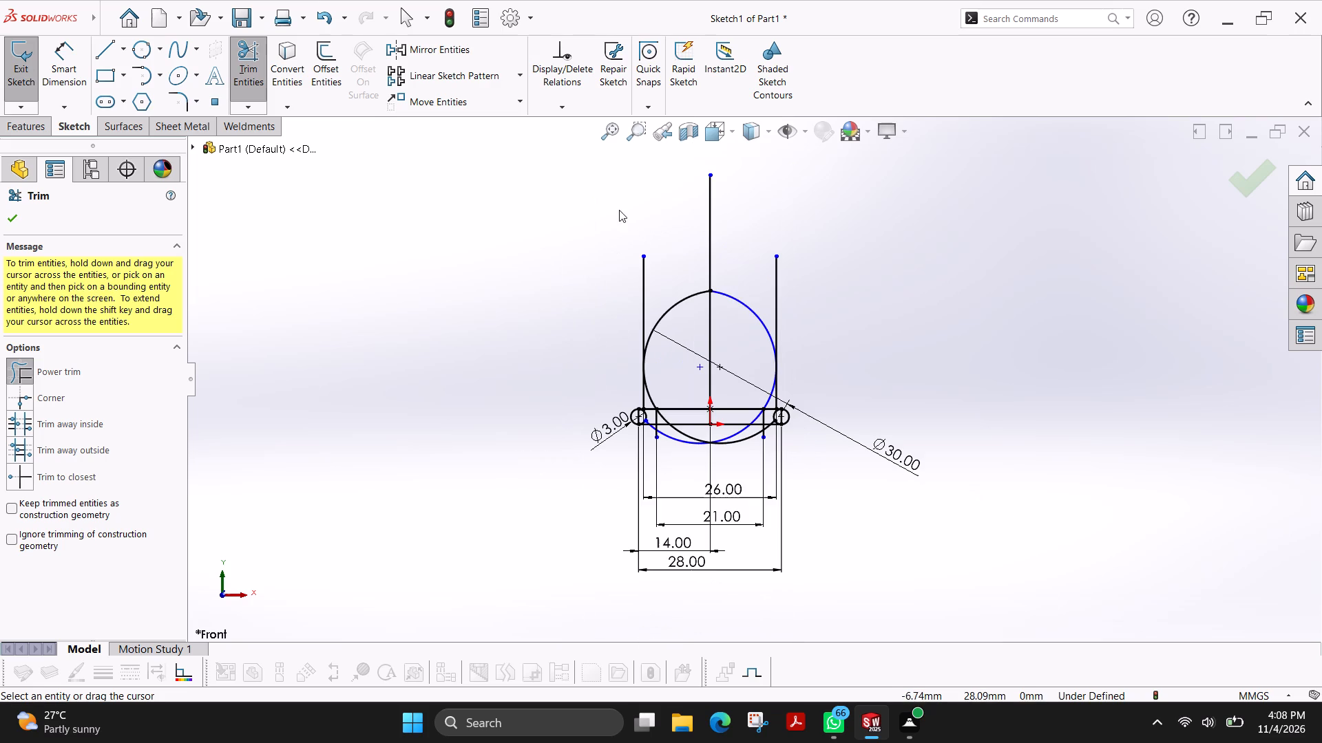
left_click(105, 61)
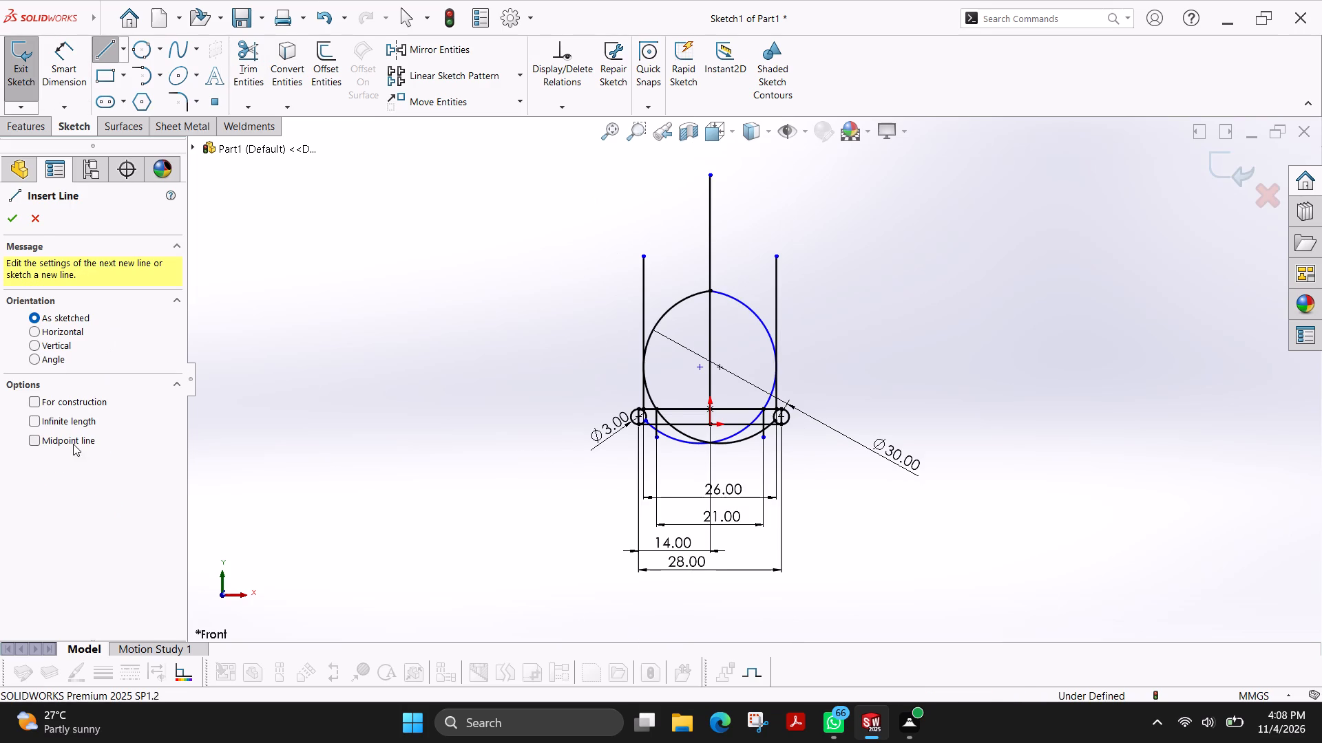
left_click(73, 444)
scroll(731, 418, "down", 5)
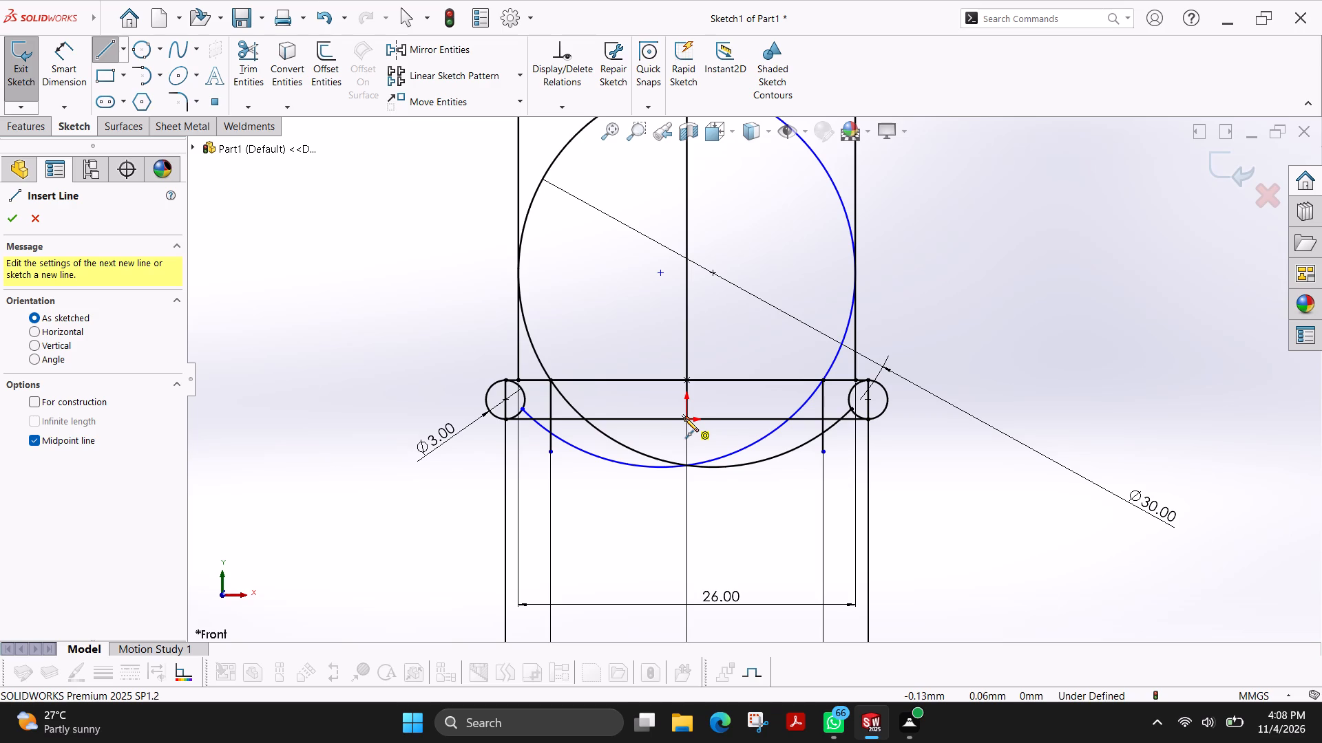
left_click(770, 420)
scroll(751, 247, "up", 4)
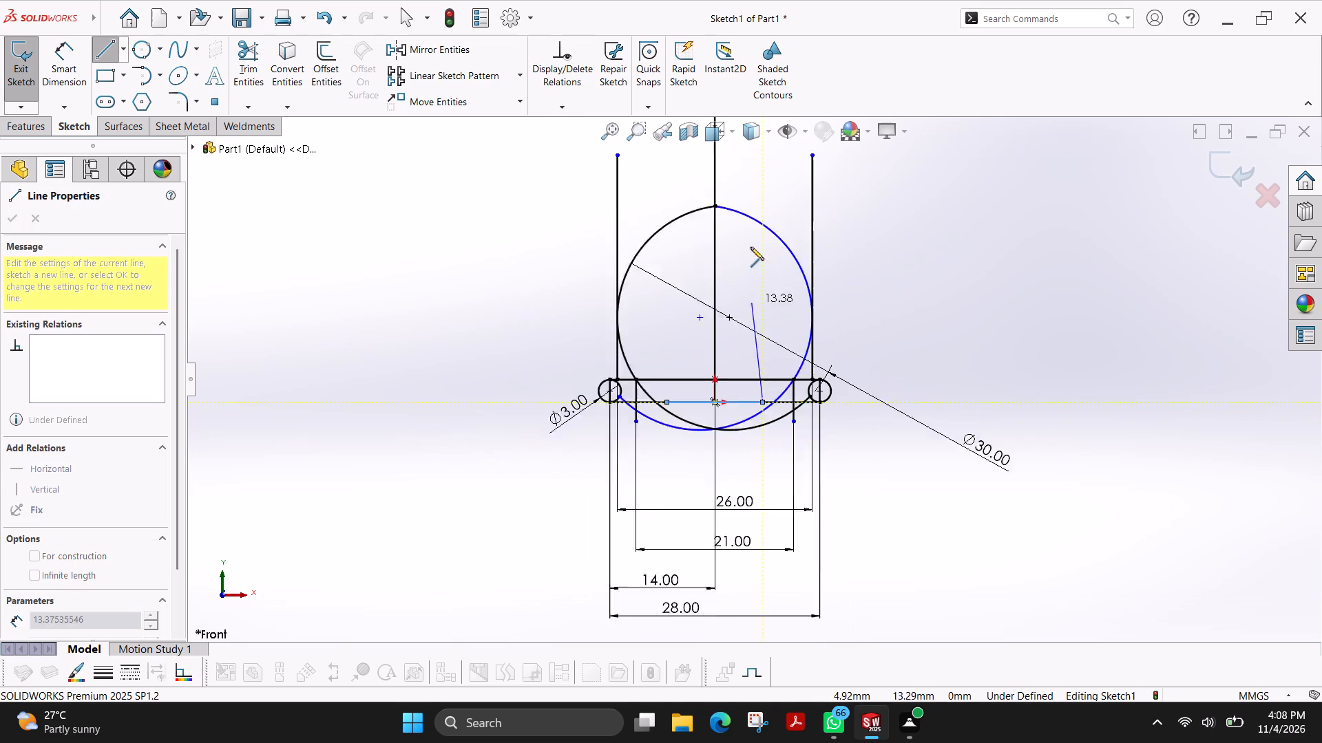
scroll(766, 157, "up", 4)
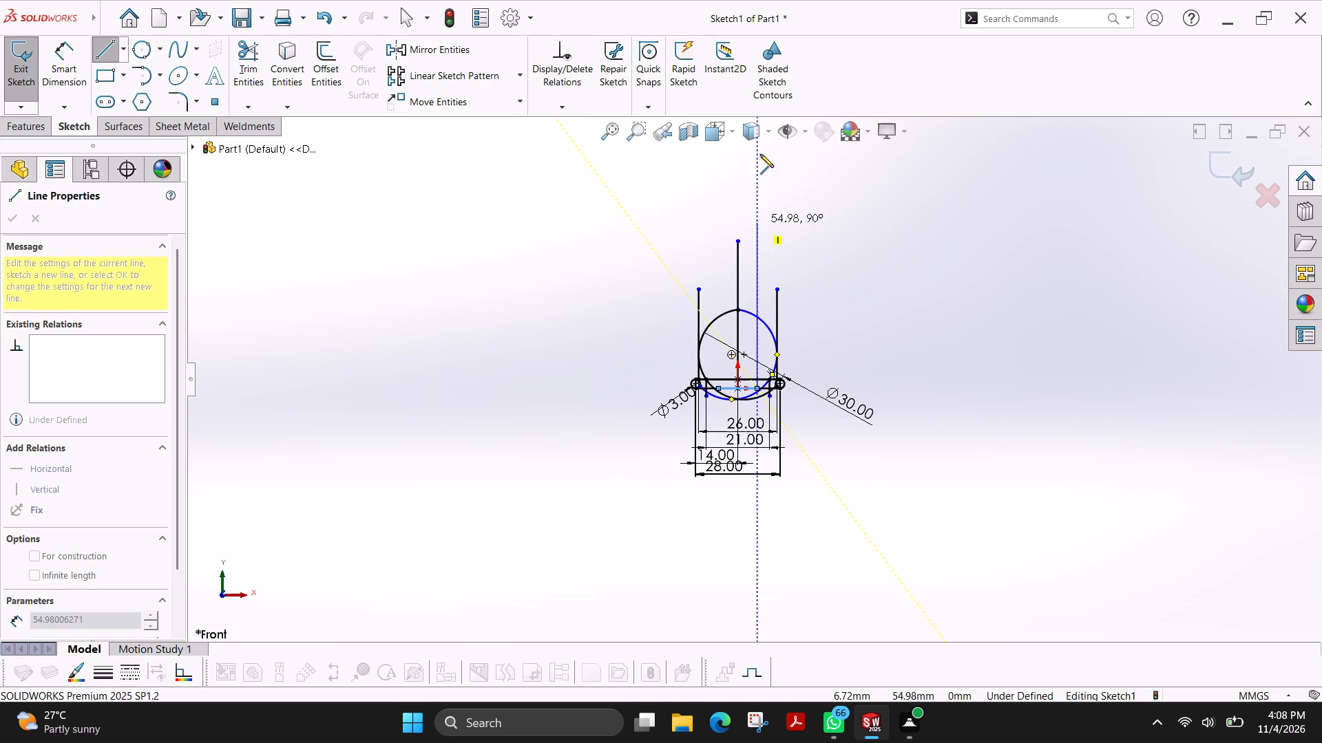
left_click(757, 156)
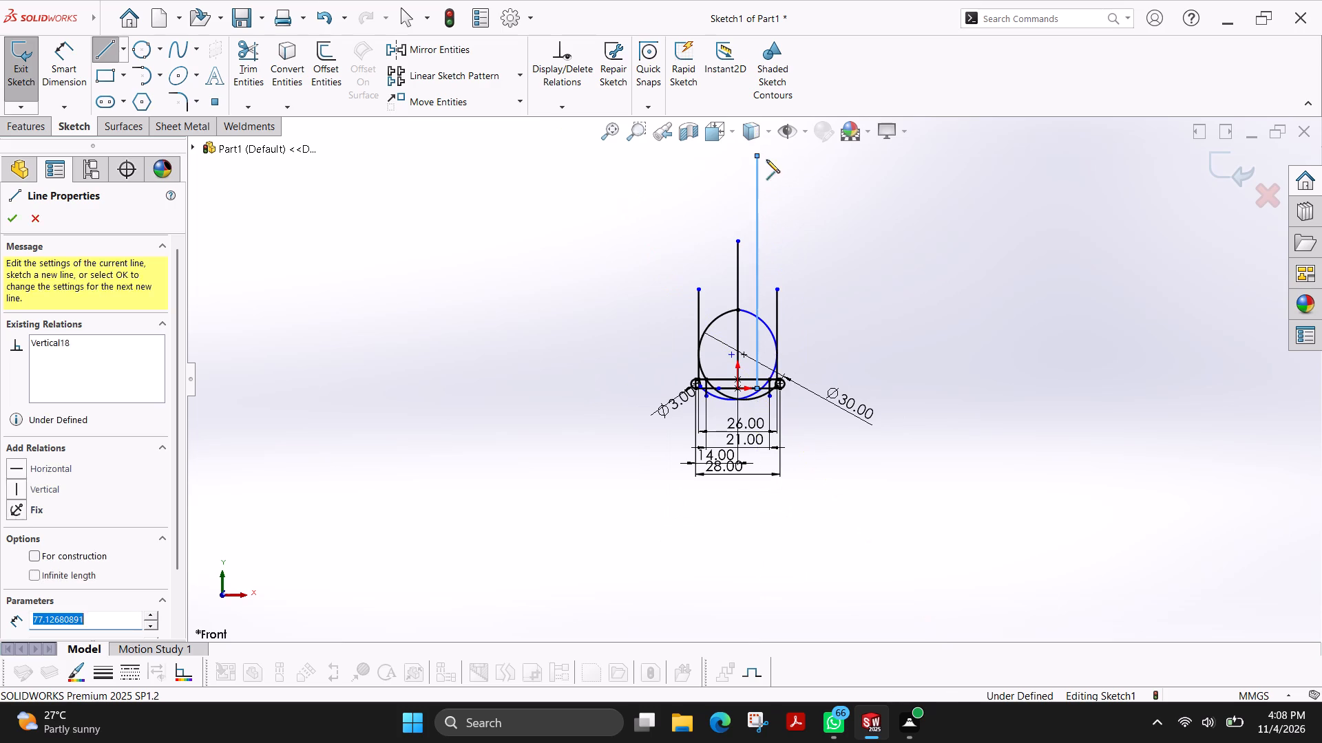
key("Escape")
Sketch a second vertical line about 99 mm tall from the left end of the short midpoint line.
scroll(779, 330, "down", 6)
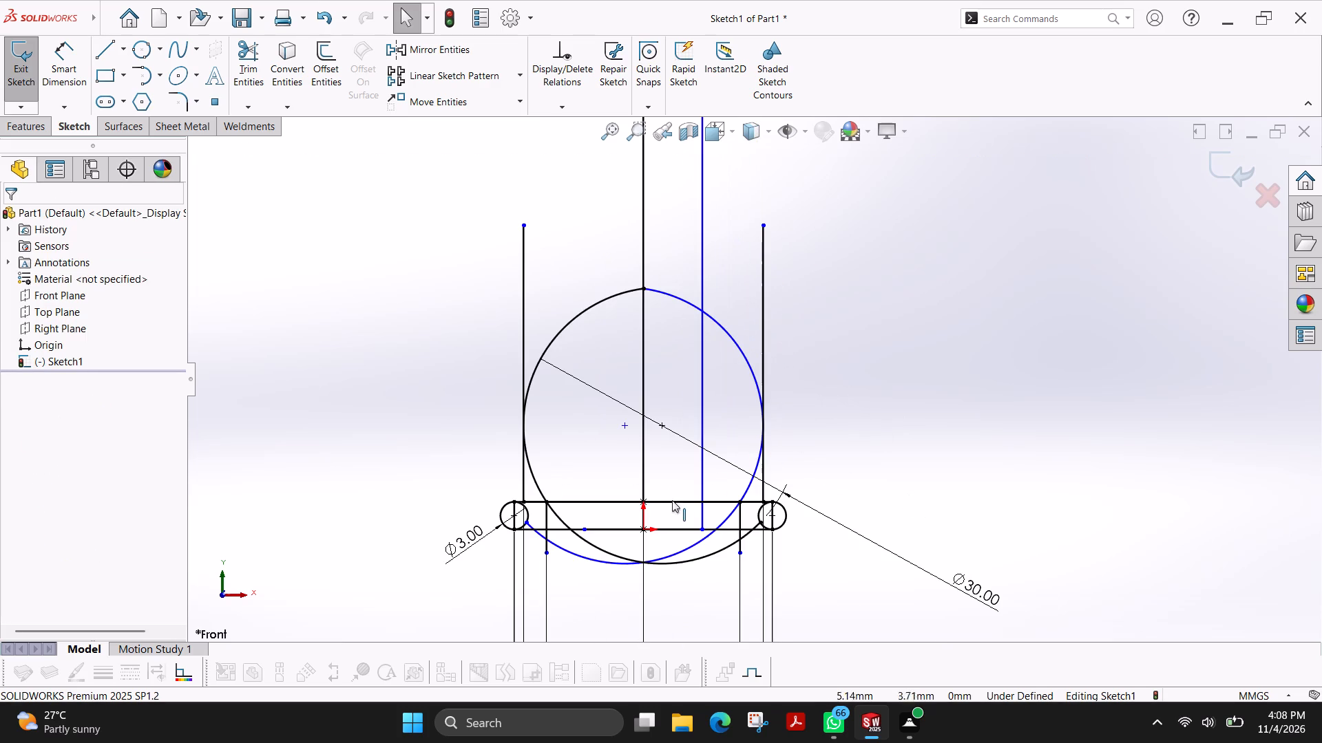
key("l")
left_click(583, 532)
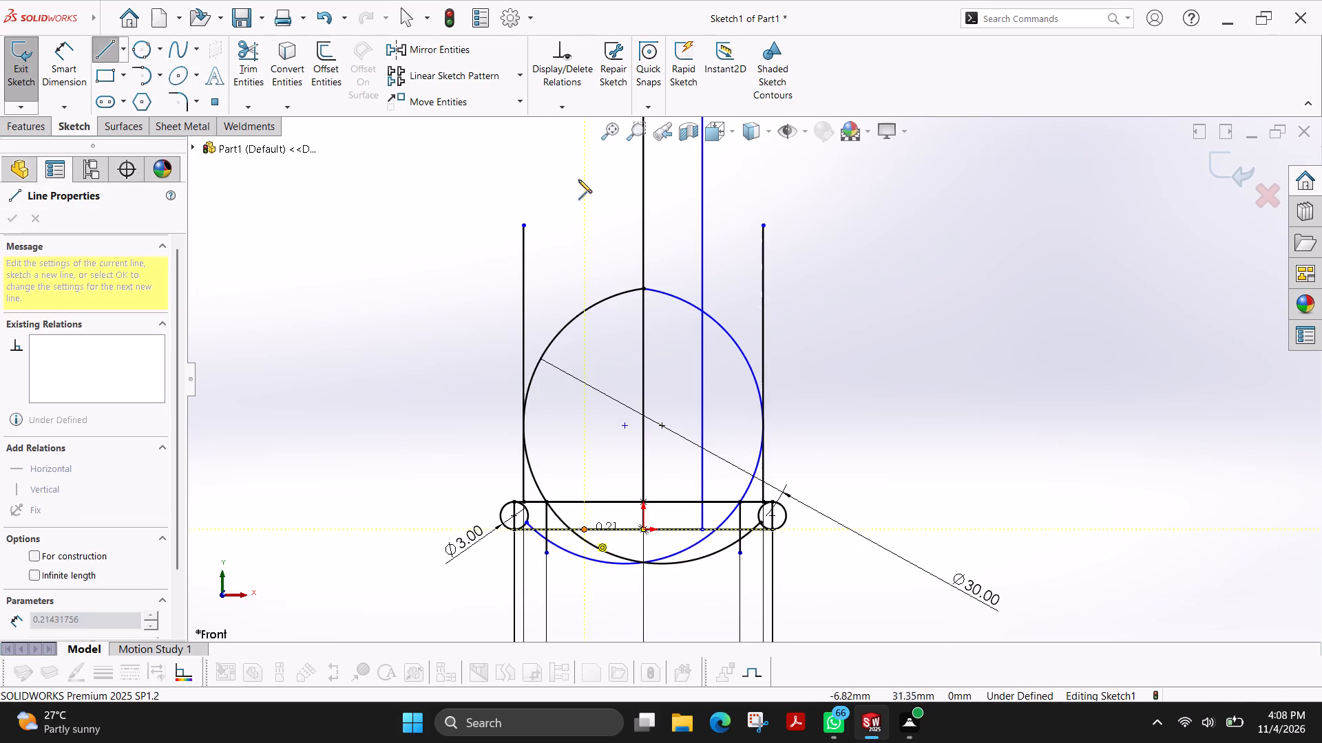
scroll(579, 176, "up", 7)
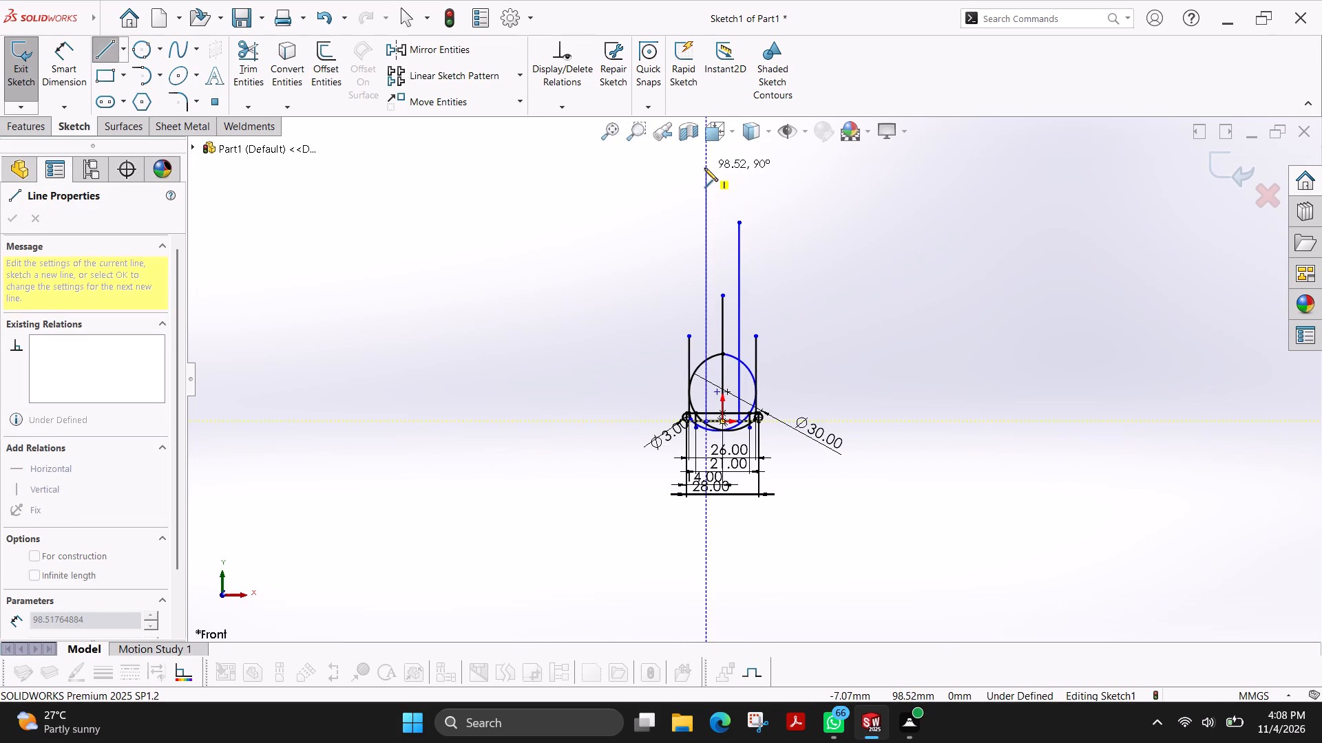
left_click(704, 168)
key("Escape")
Dimension the distance between the two tall inner vertical lines as 16 mm.
scroll(817, 369, "down", 2)
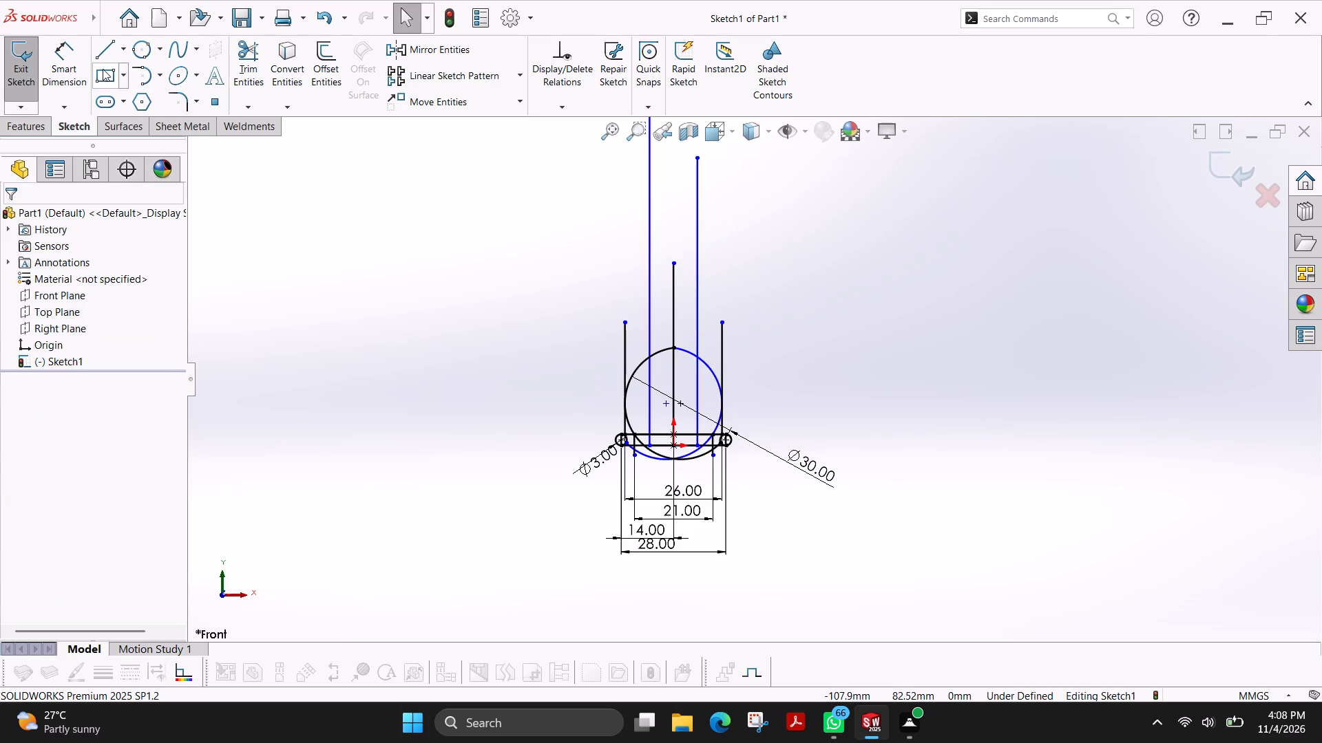
left_click(88, 70)
left_click(648, 255)
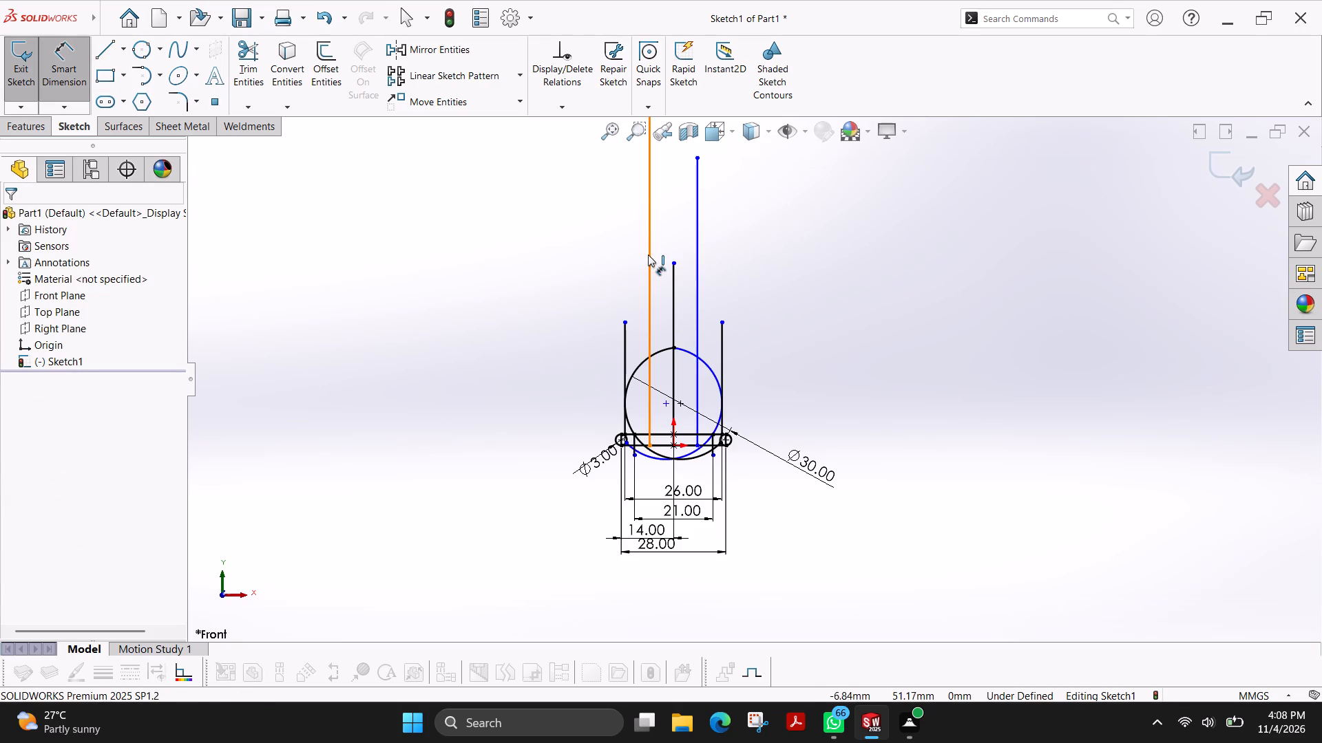
left_click(694, 244)
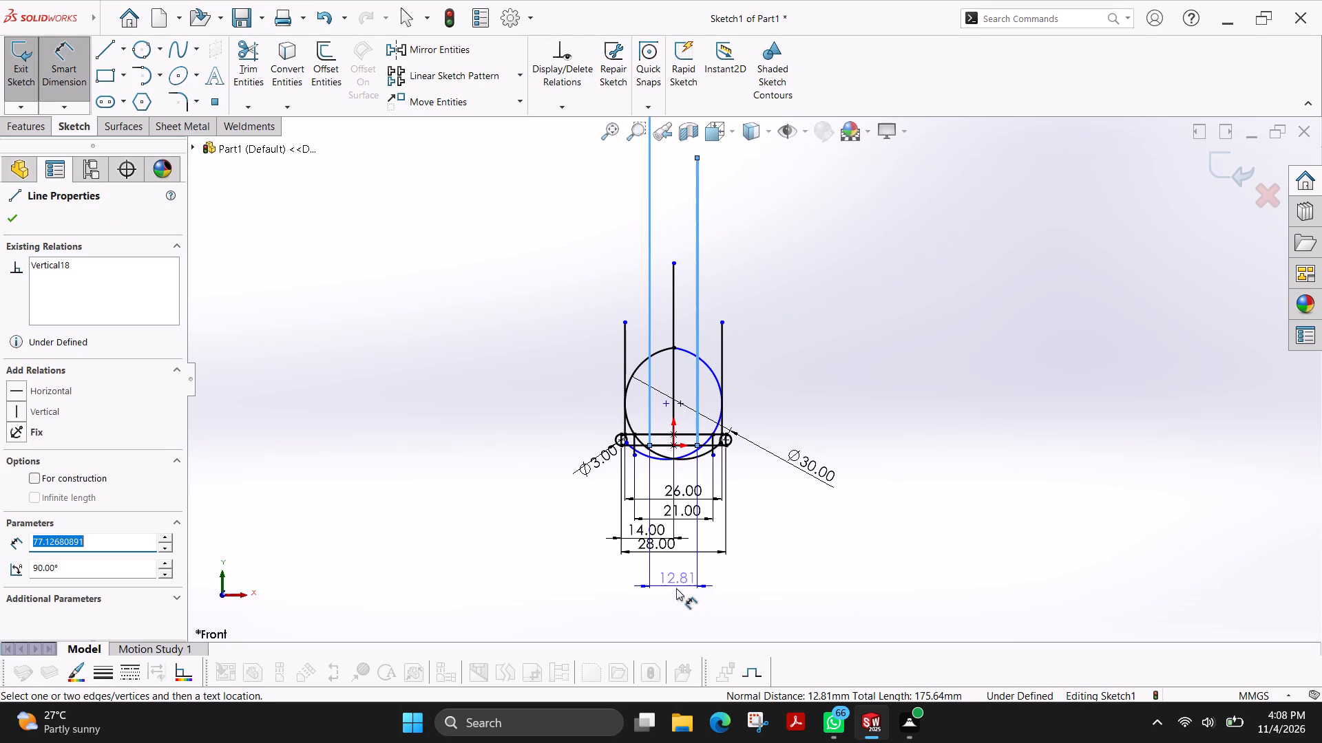
left_click(673, 602)
type("16")
key("Return")
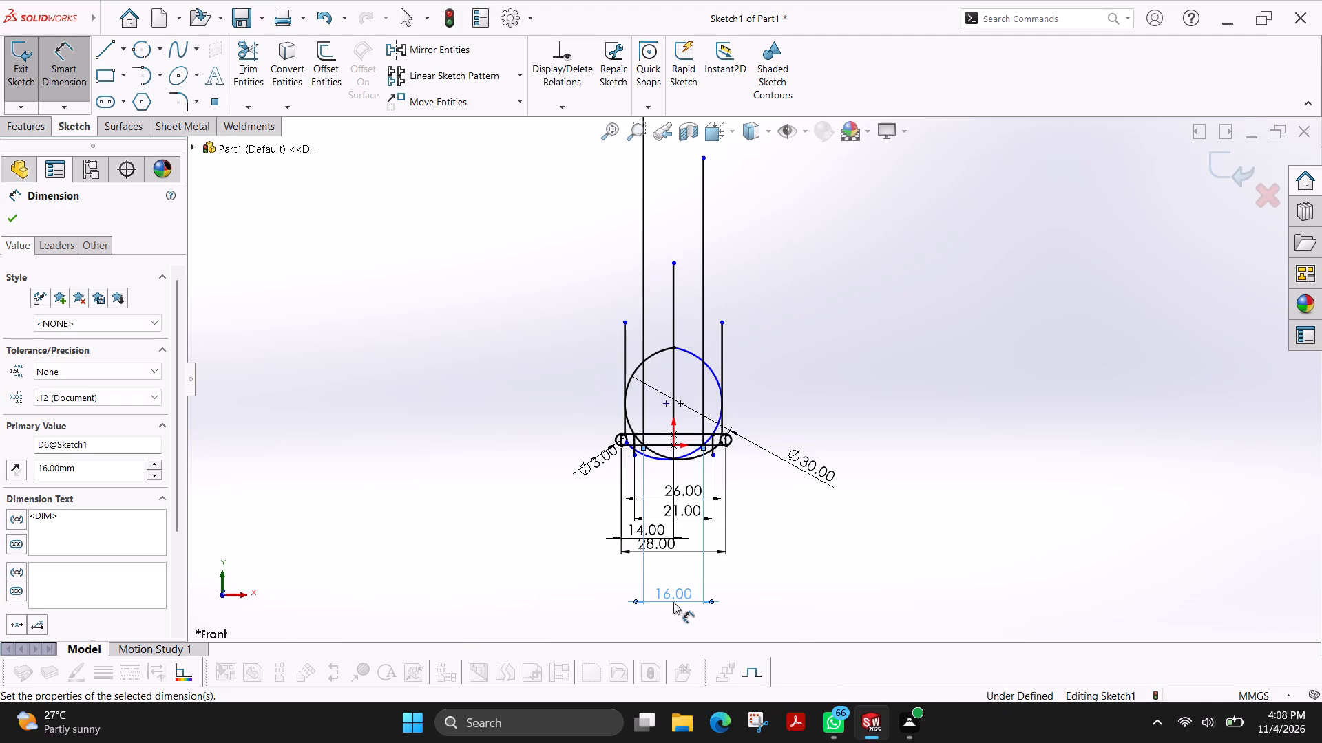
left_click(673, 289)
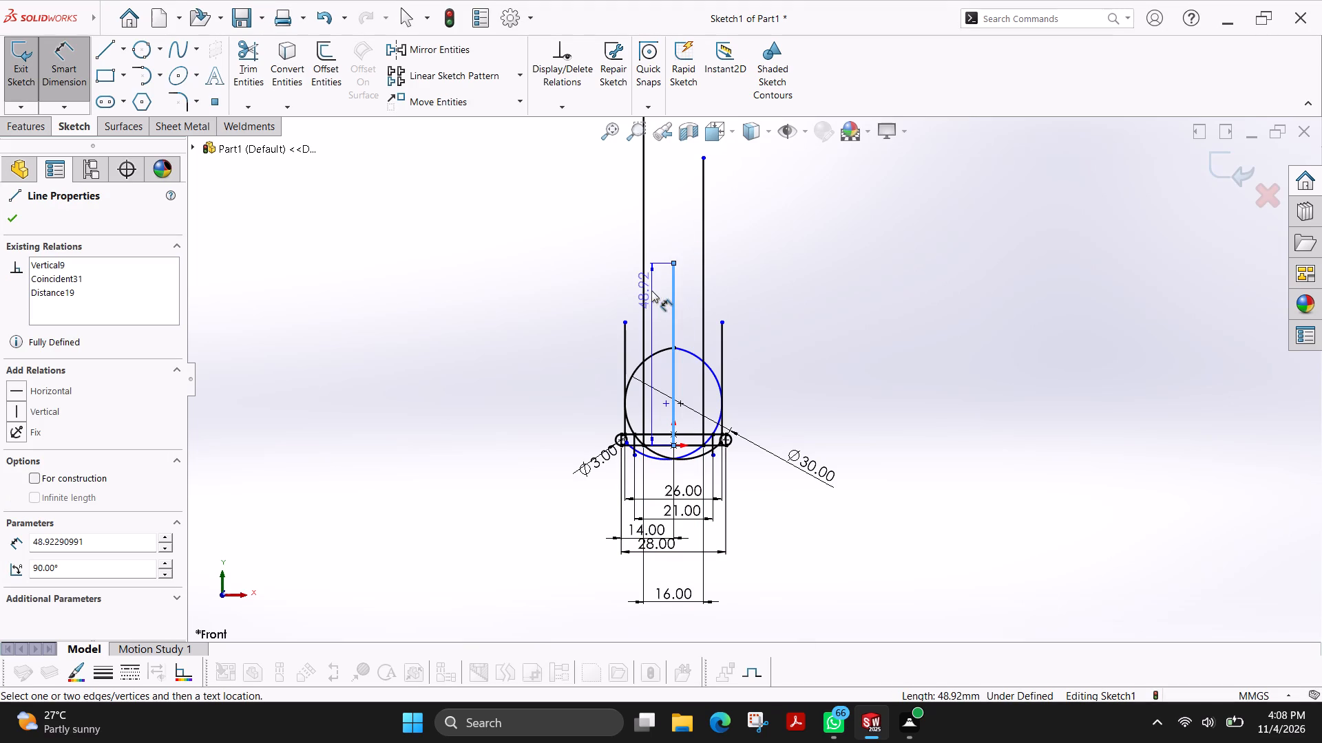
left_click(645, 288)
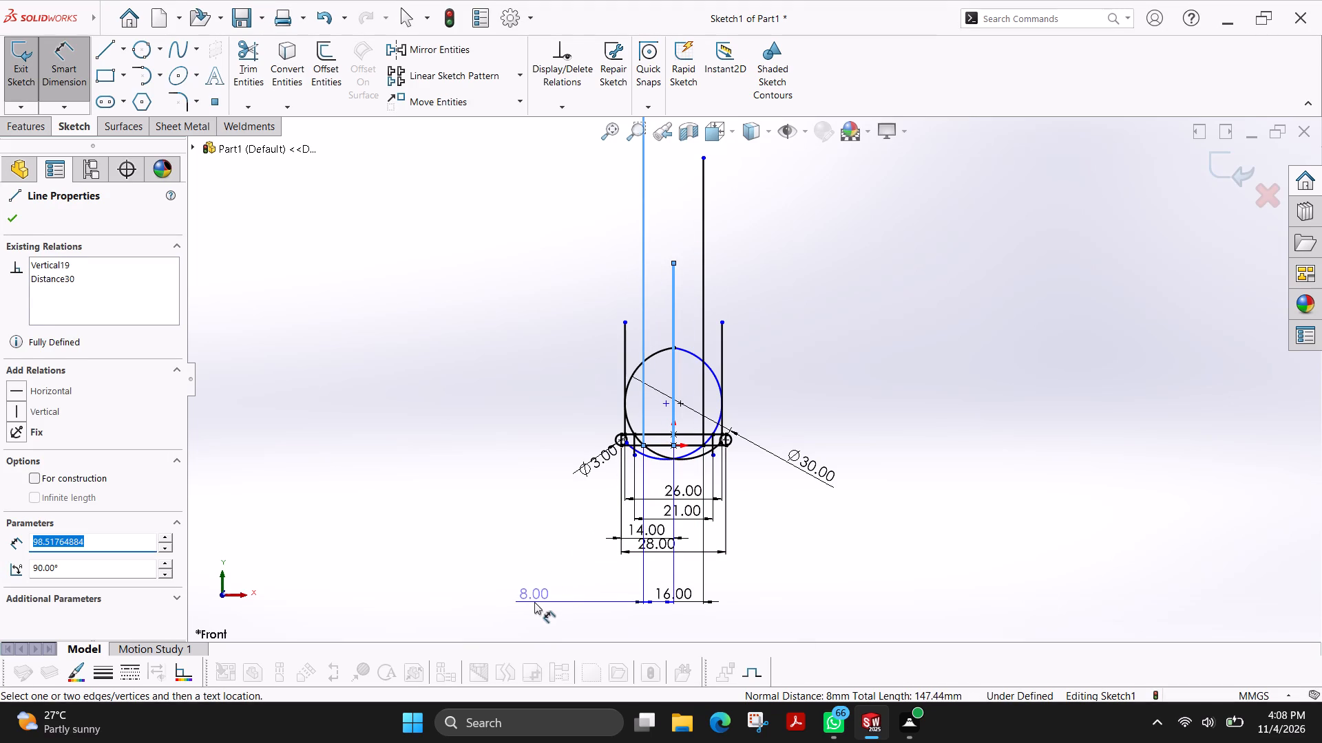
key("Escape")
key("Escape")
Sketch two perimeter circles tangent to the side arcs and inner vertical lines, about 32 mm diameter on the left and 34 mm on the right.
scroll(666, 433, "down", 3)
scroll(697, 305, "up", 5)
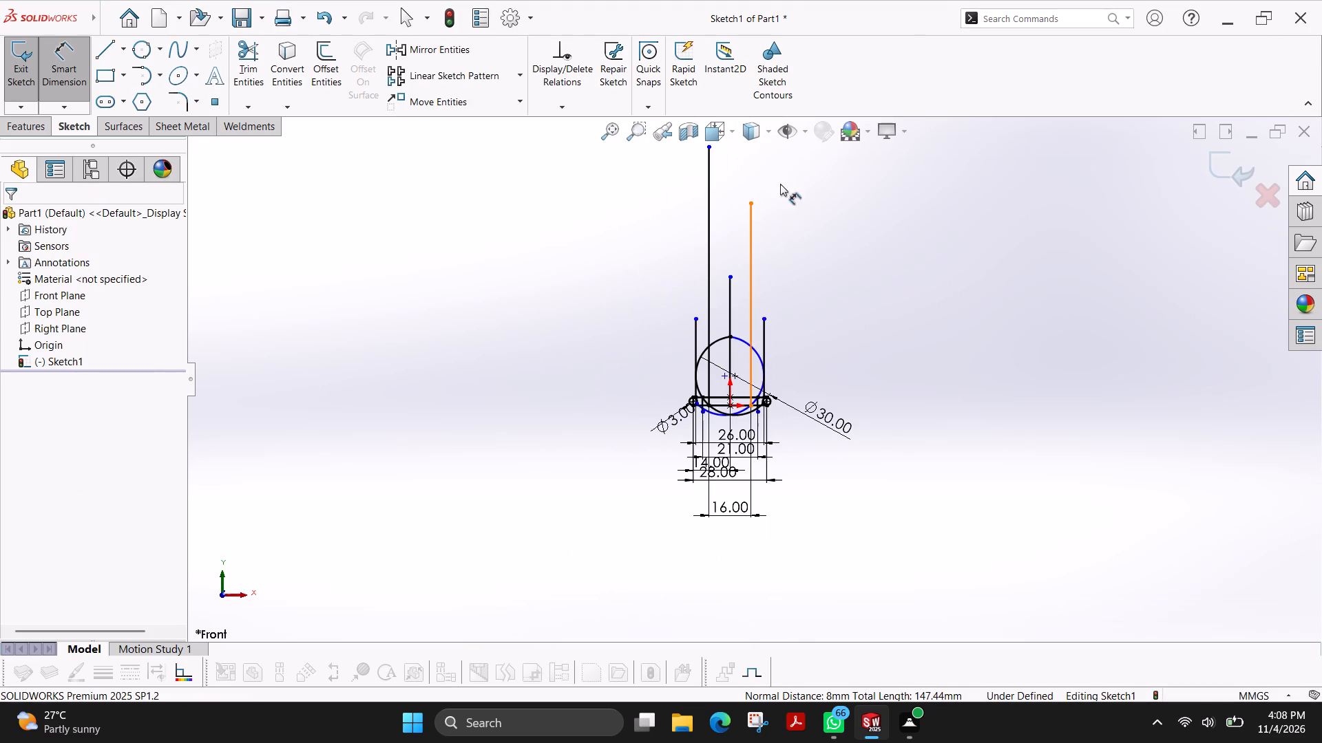
scroll(765, 382, "down", 5)
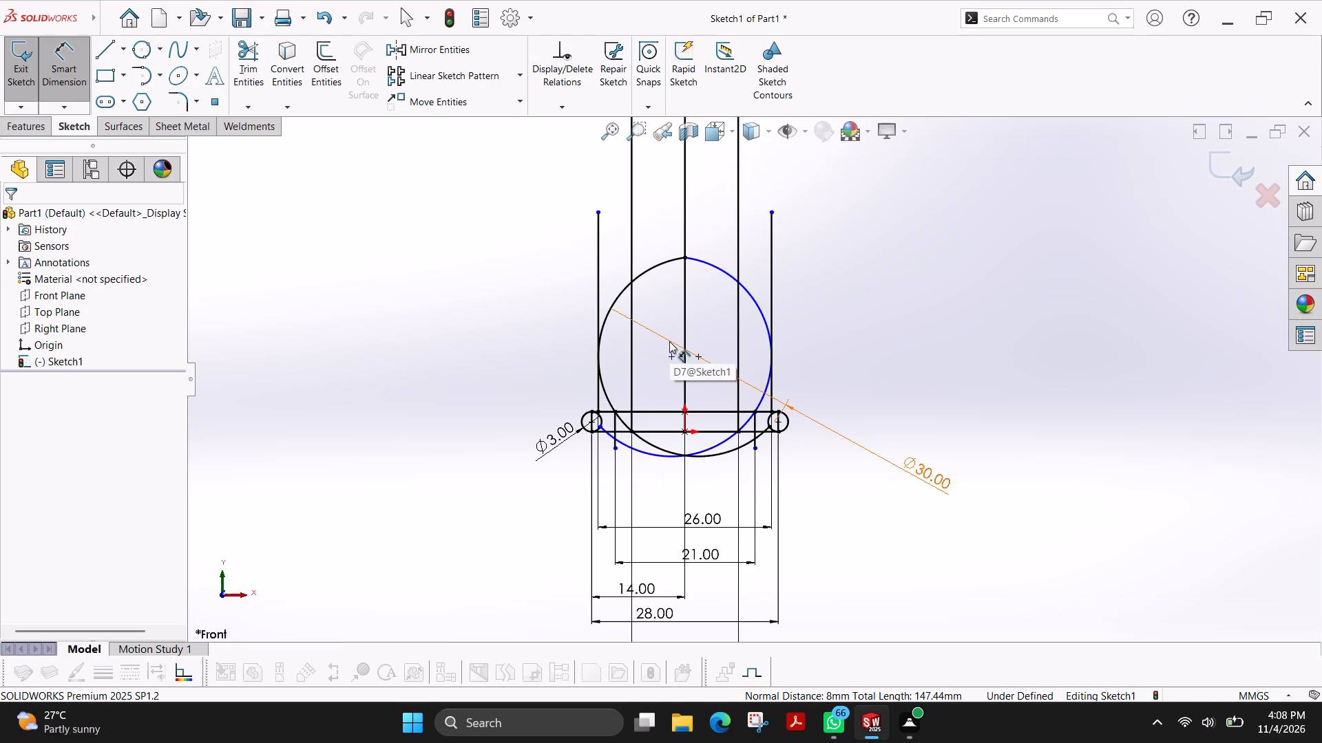
scroll(689, 259, "down", 1)
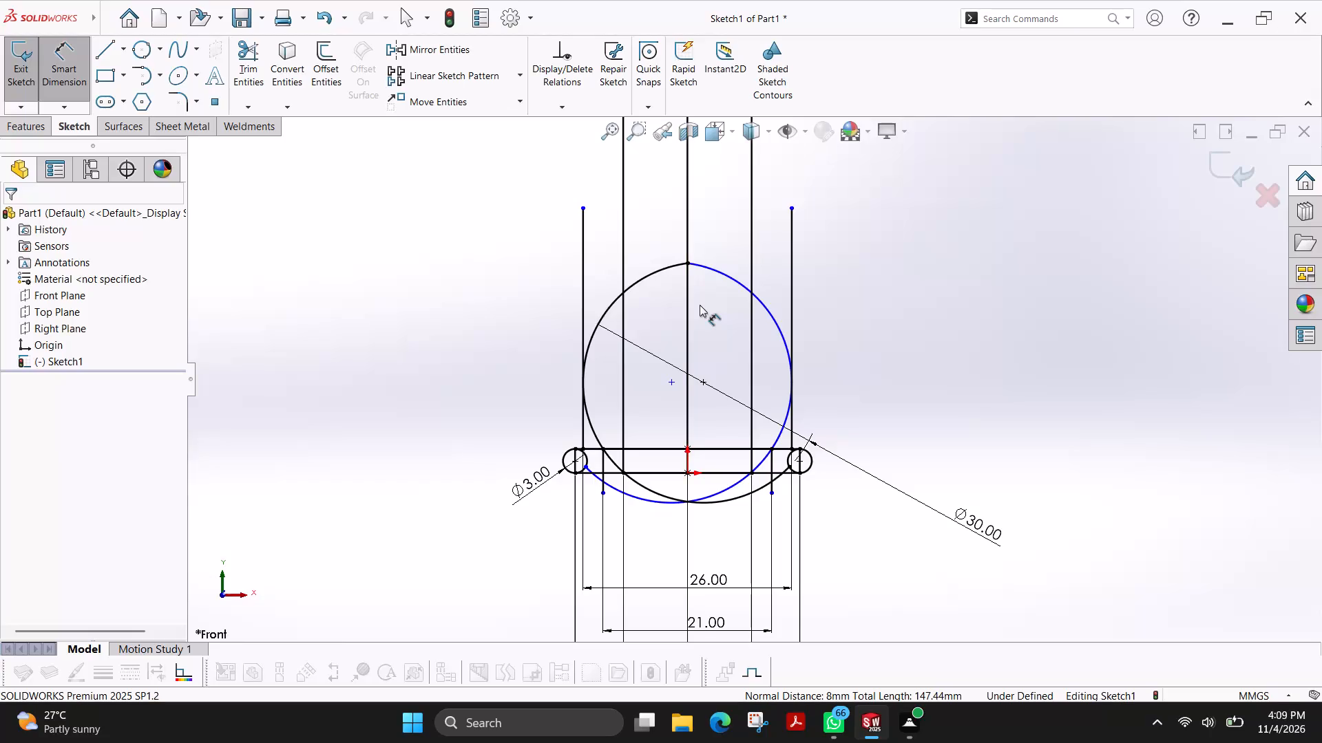
scroll(672, 234, "up", 3)
scroll(672, 234, "down", 1)
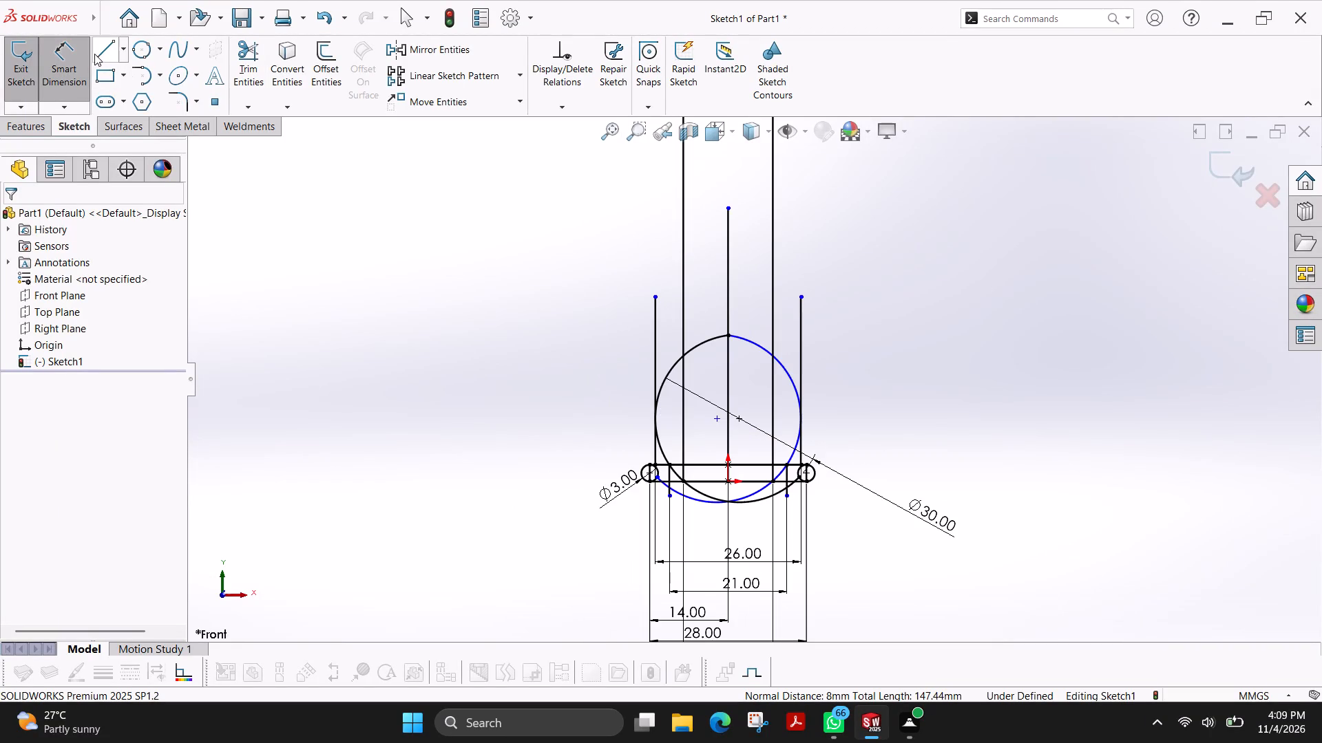
left_click(134, 56)
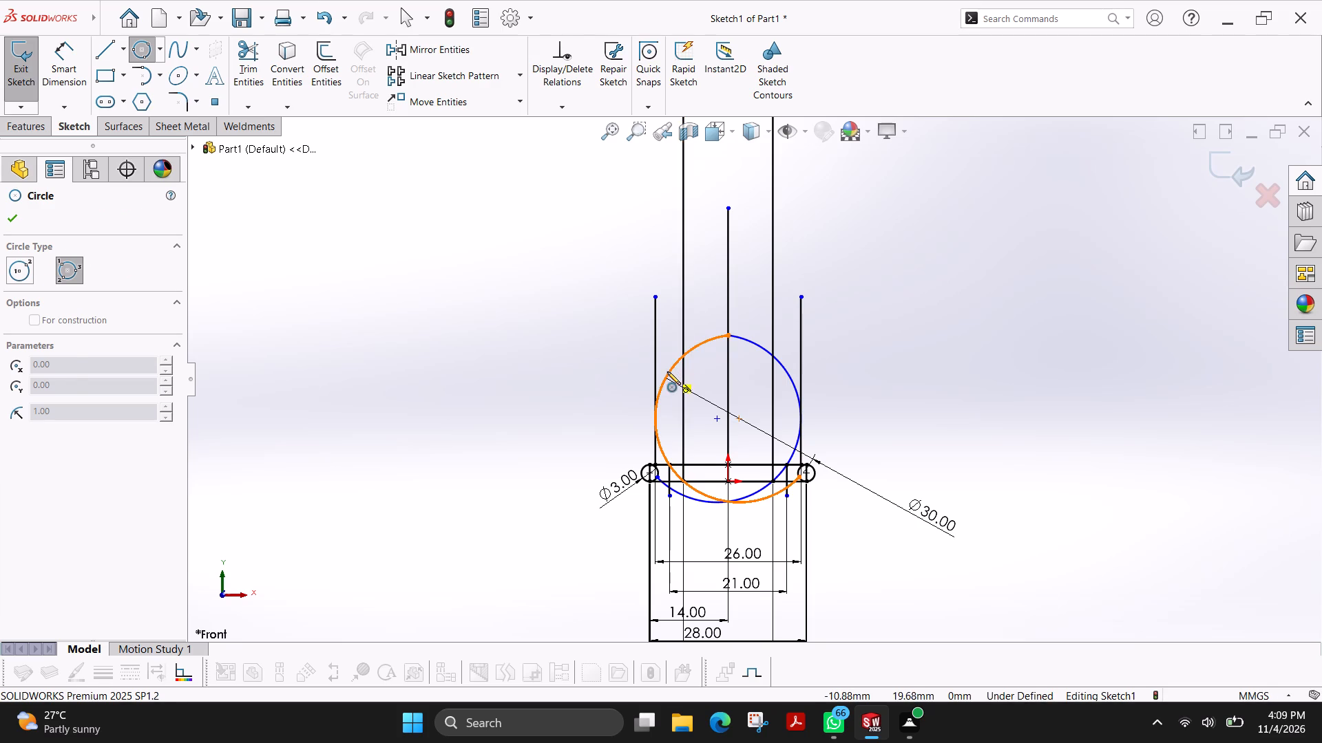
left_click(667, 371)
left_click(681, 304)
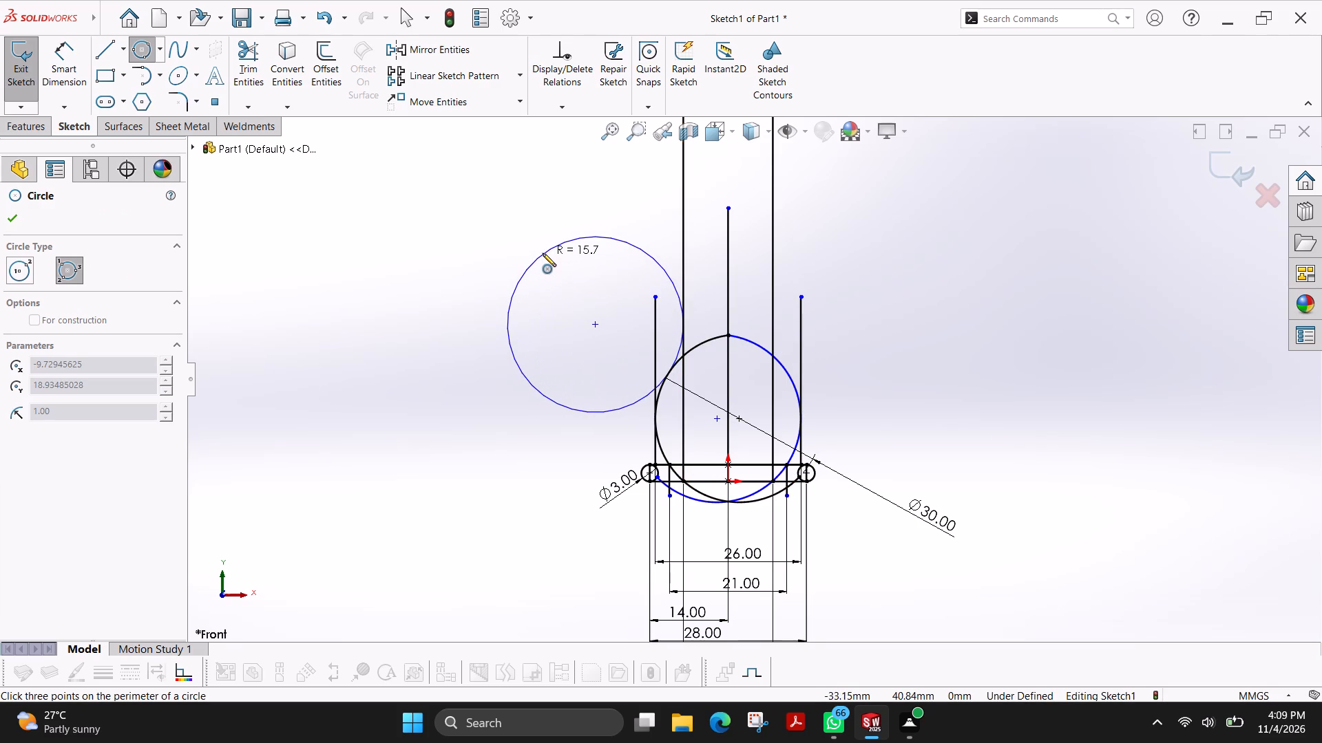
left_click(789, 374)
left_click(773, 303)
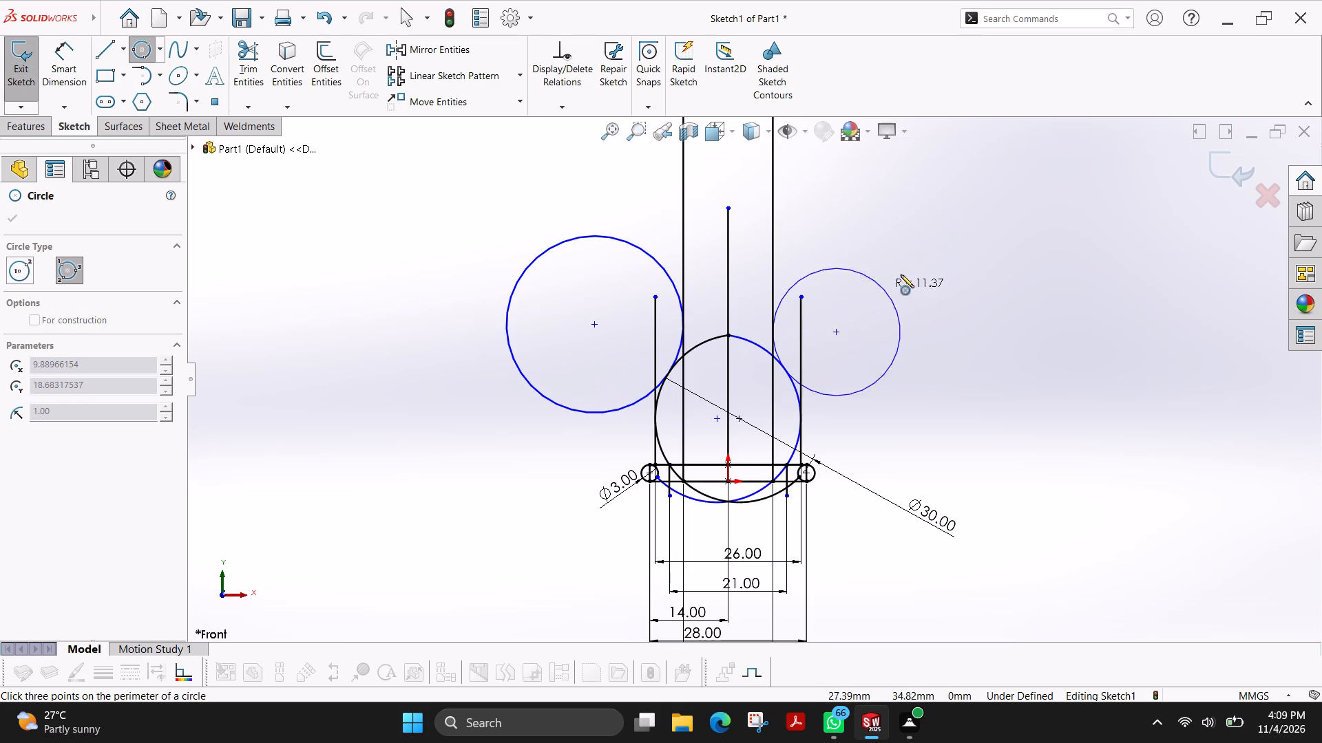
left_click(930, 250)
key("Escape")
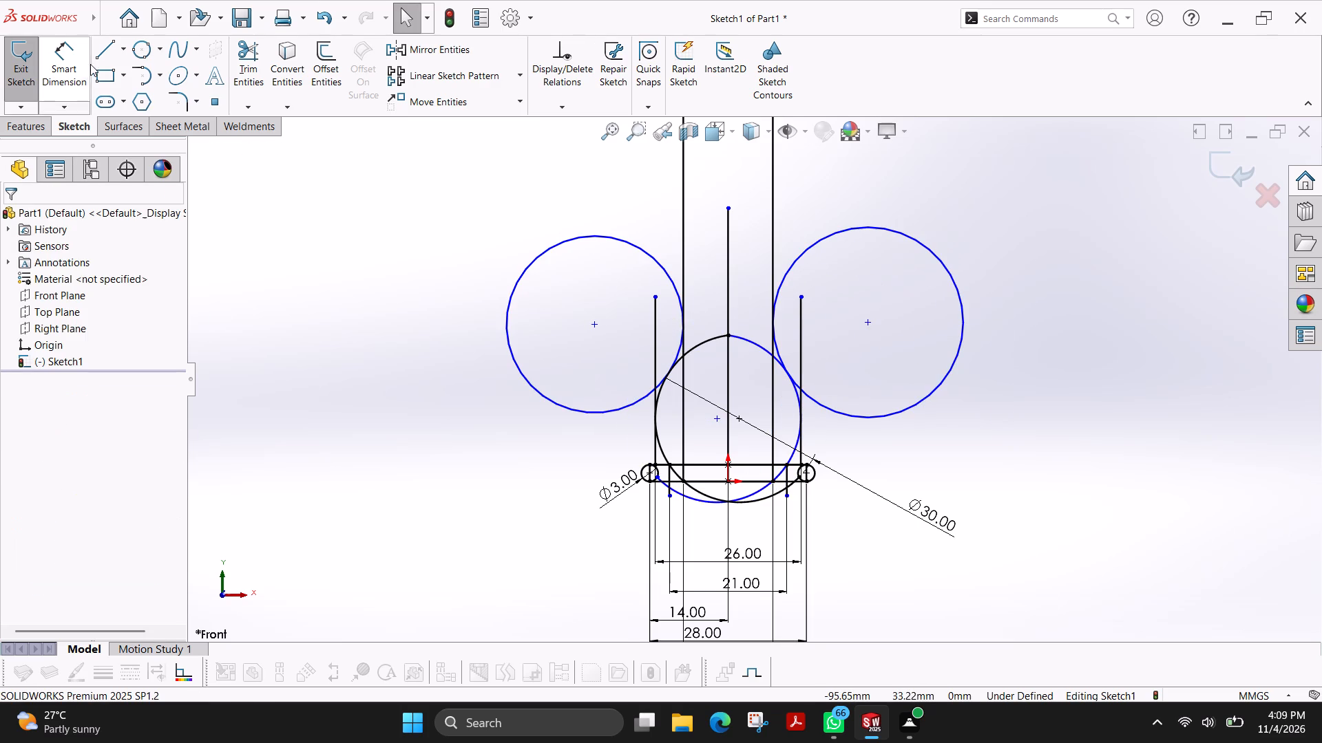
Dimension the diameters of both outer tangent circles as 30 mm.
left_click(59, 76)
left_click(529, 382)
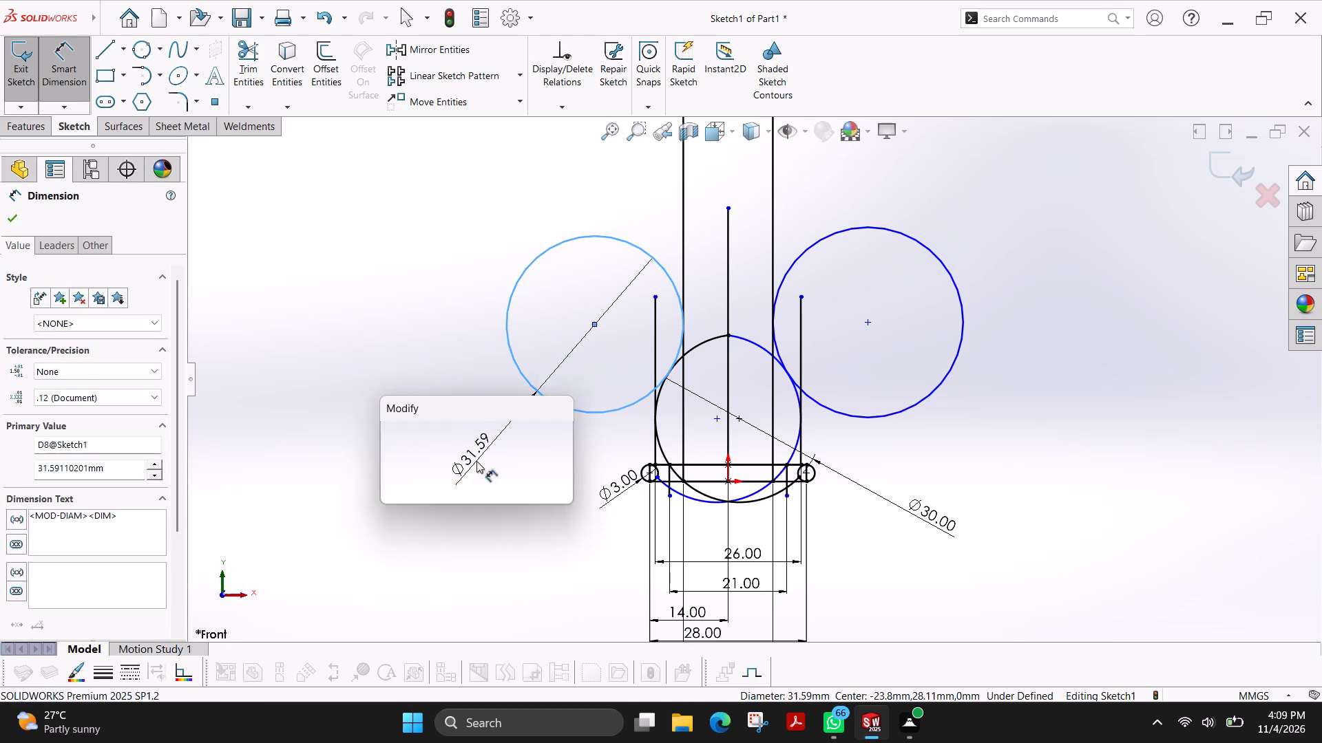
type("30")
key("Return")
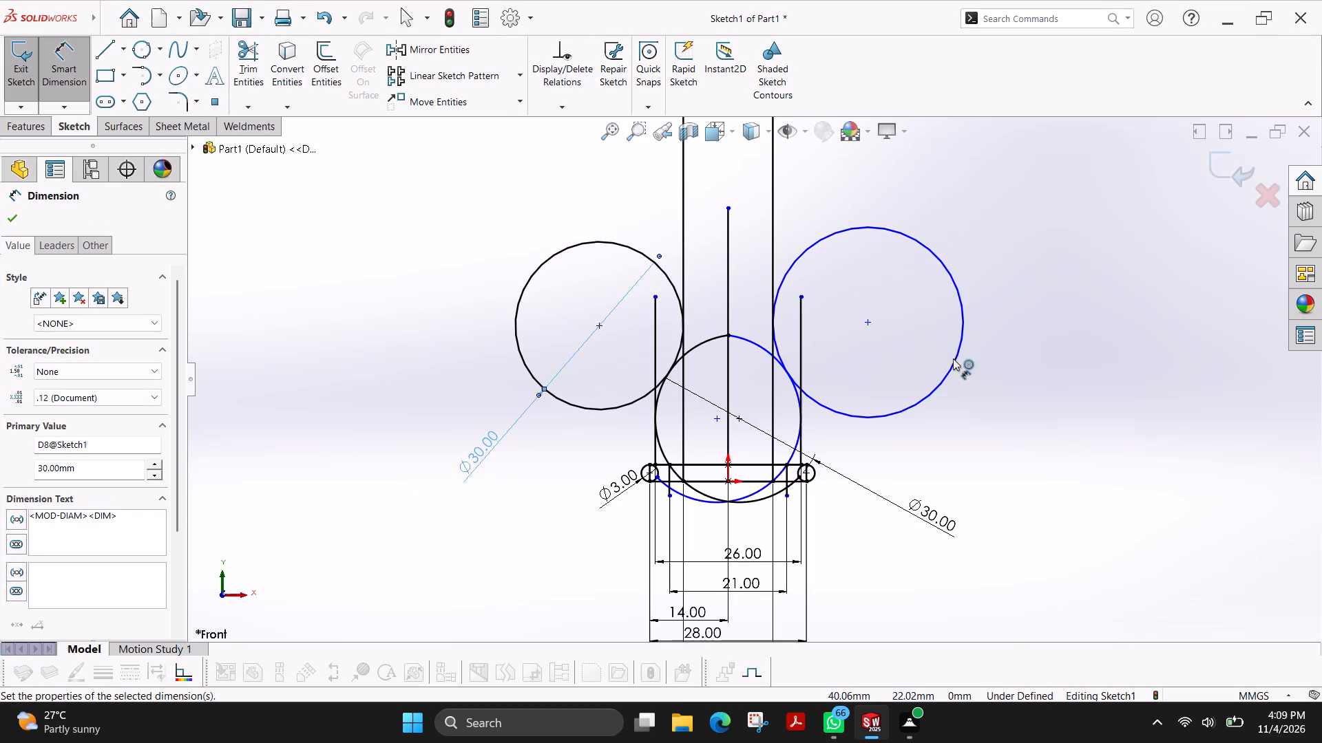
left_click(953, 358)
left_click(1028, 464)
type("30")
key("Return")
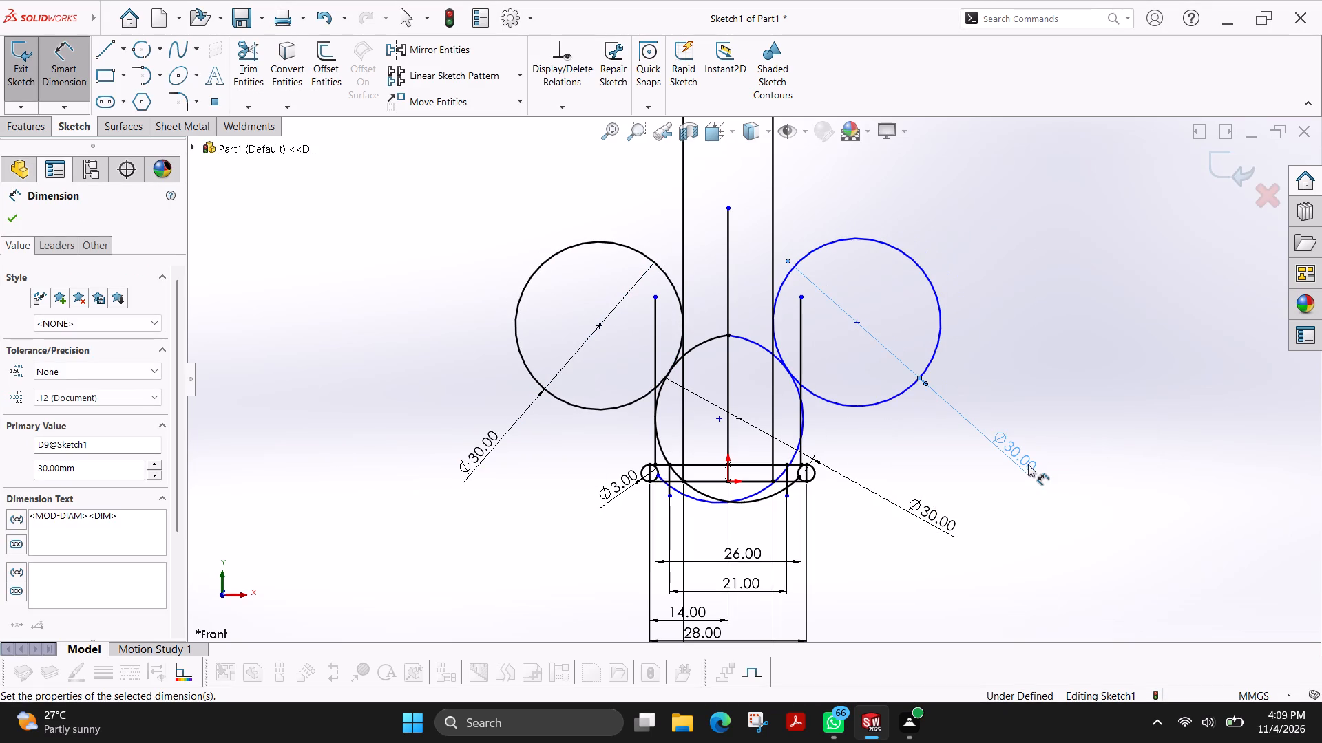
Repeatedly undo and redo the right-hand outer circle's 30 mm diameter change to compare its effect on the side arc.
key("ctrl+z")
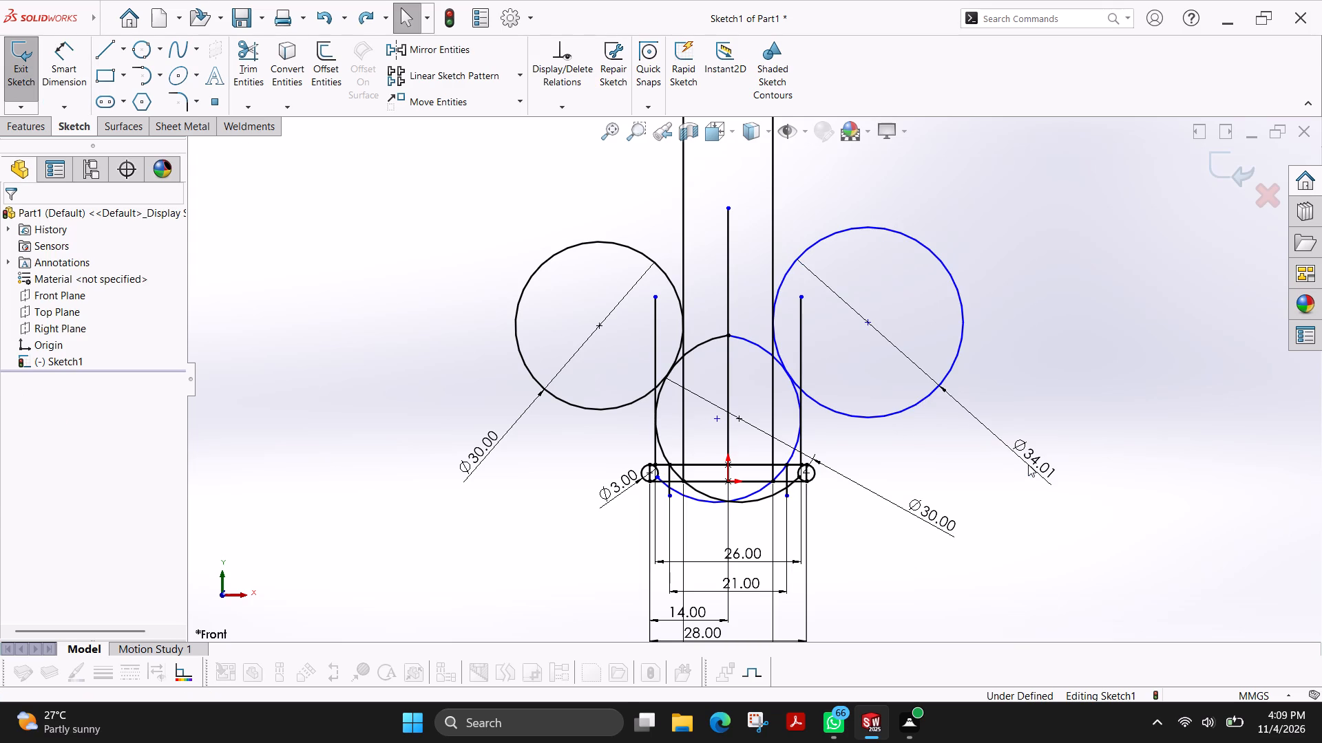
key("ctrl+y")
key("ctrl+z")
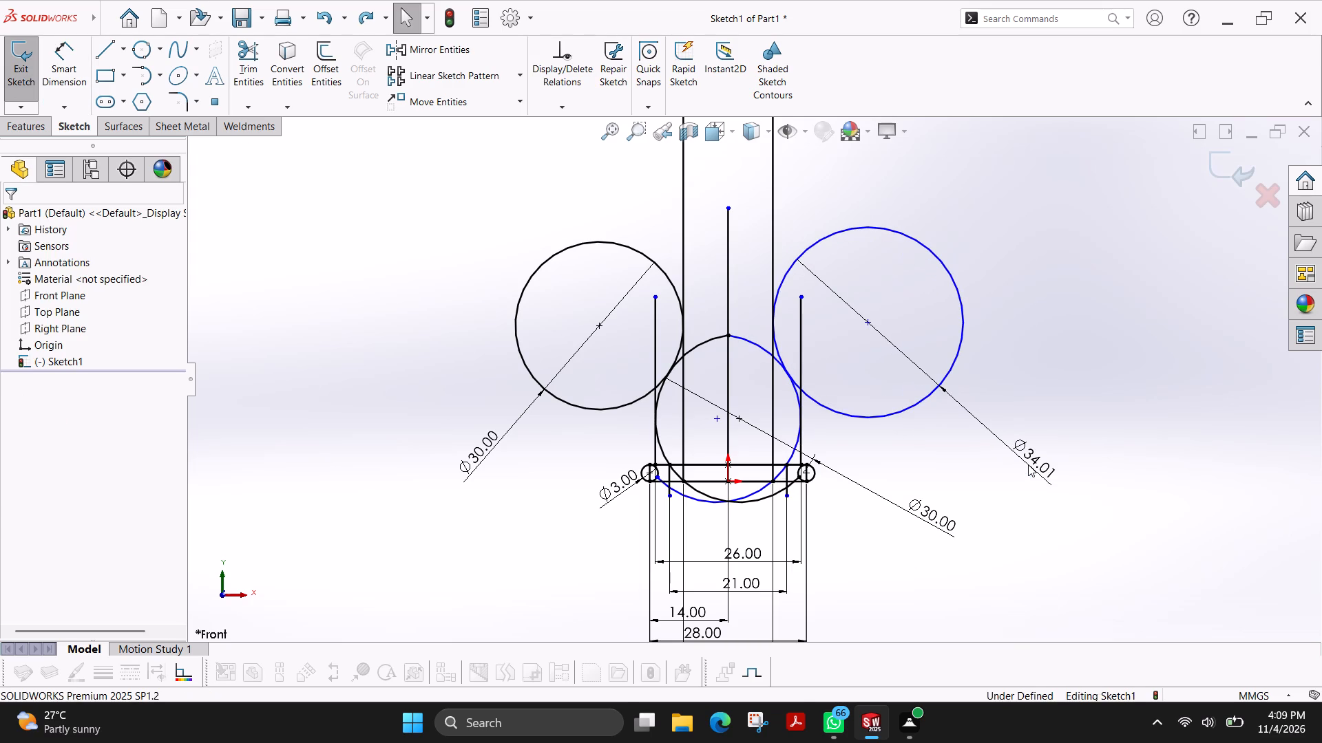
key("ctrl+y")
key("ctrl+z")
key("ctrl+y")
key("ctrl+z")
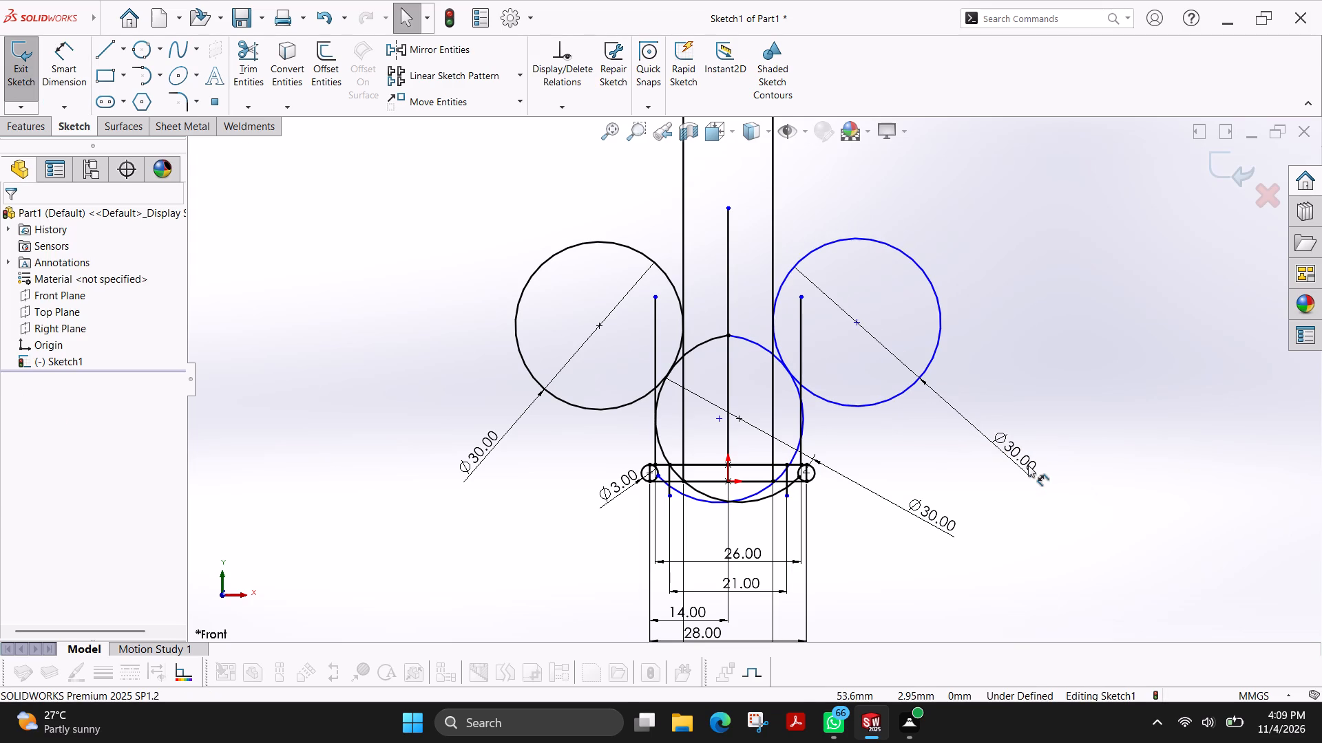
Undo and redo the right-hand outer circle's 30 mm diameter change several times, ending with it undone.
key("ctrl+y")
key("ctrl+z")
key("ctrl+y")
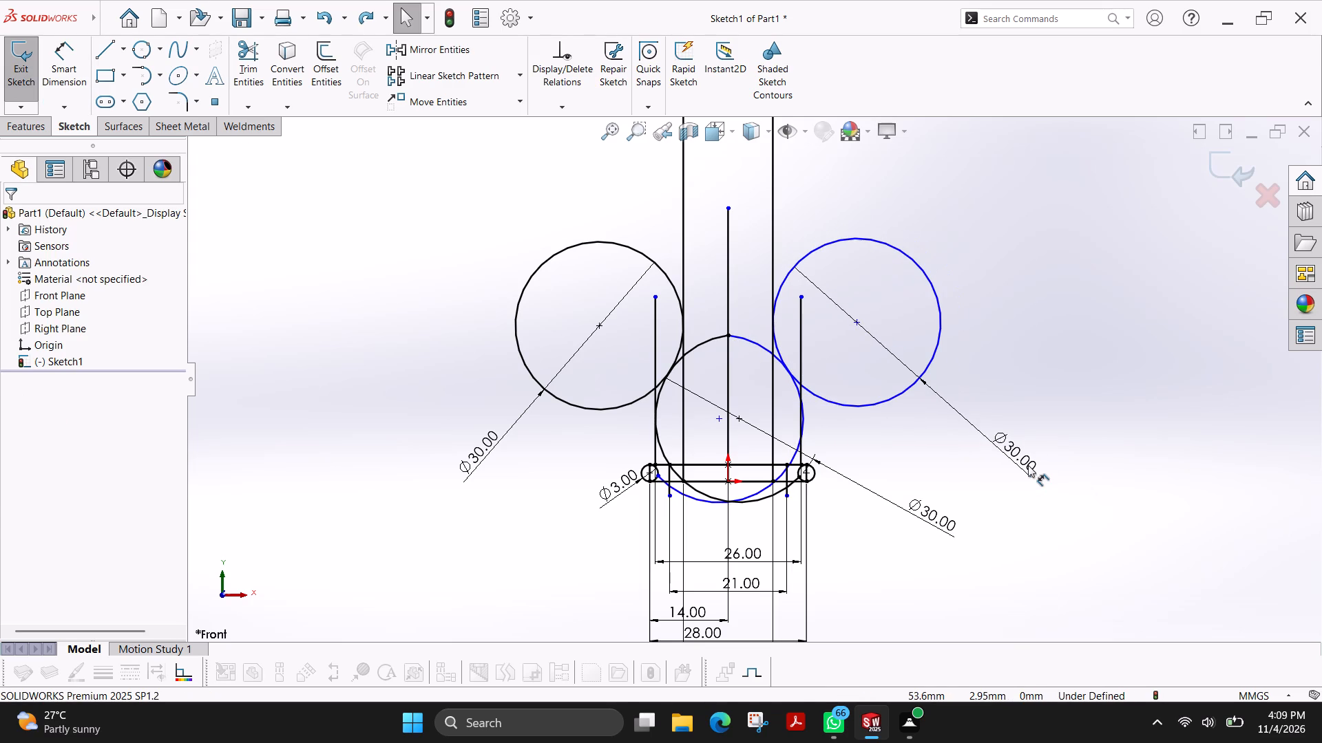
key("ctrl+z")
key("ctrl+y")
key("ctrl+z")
Sketch a horizontal line about 4 mm long joining the centre points of the two 30 mm side arcs.
scroll(770, 440, "down", 6)
scroll(819, 471, "down", 4)
scroll(829, 495, "up", 5)
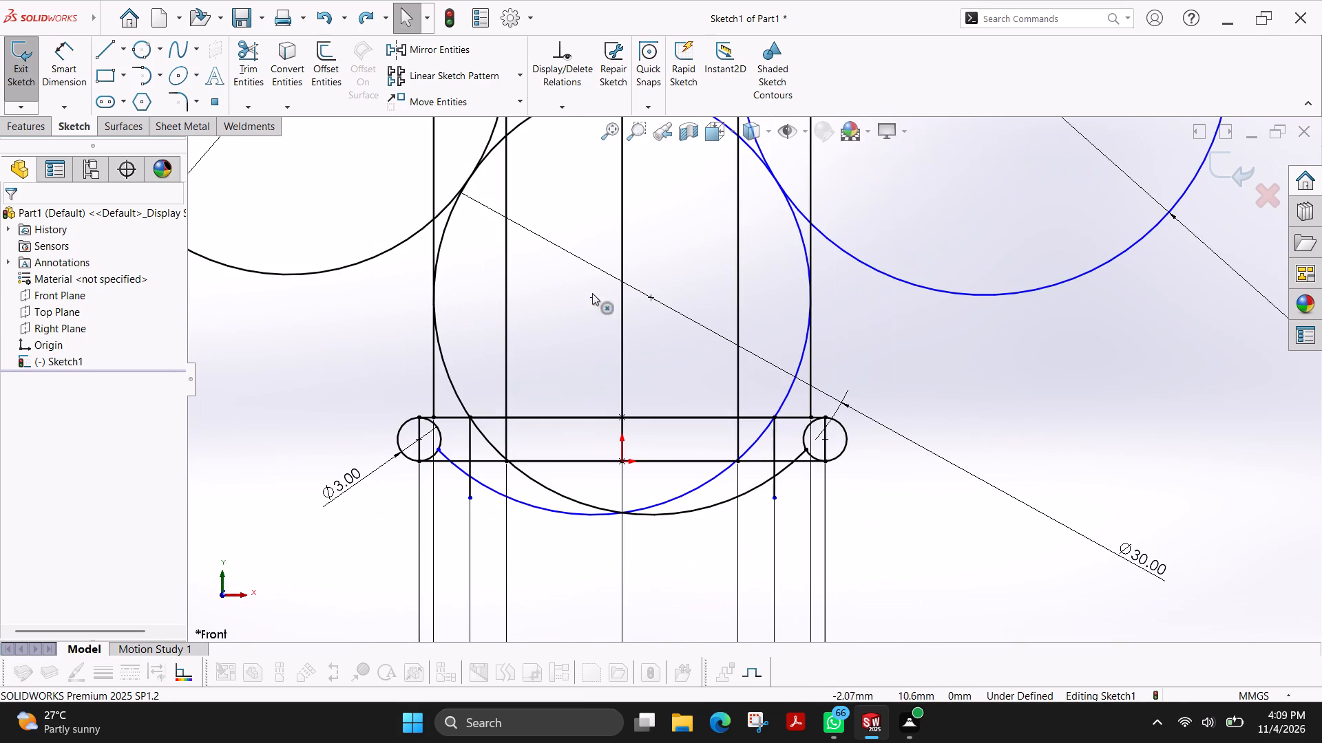
left_click(108, 51)
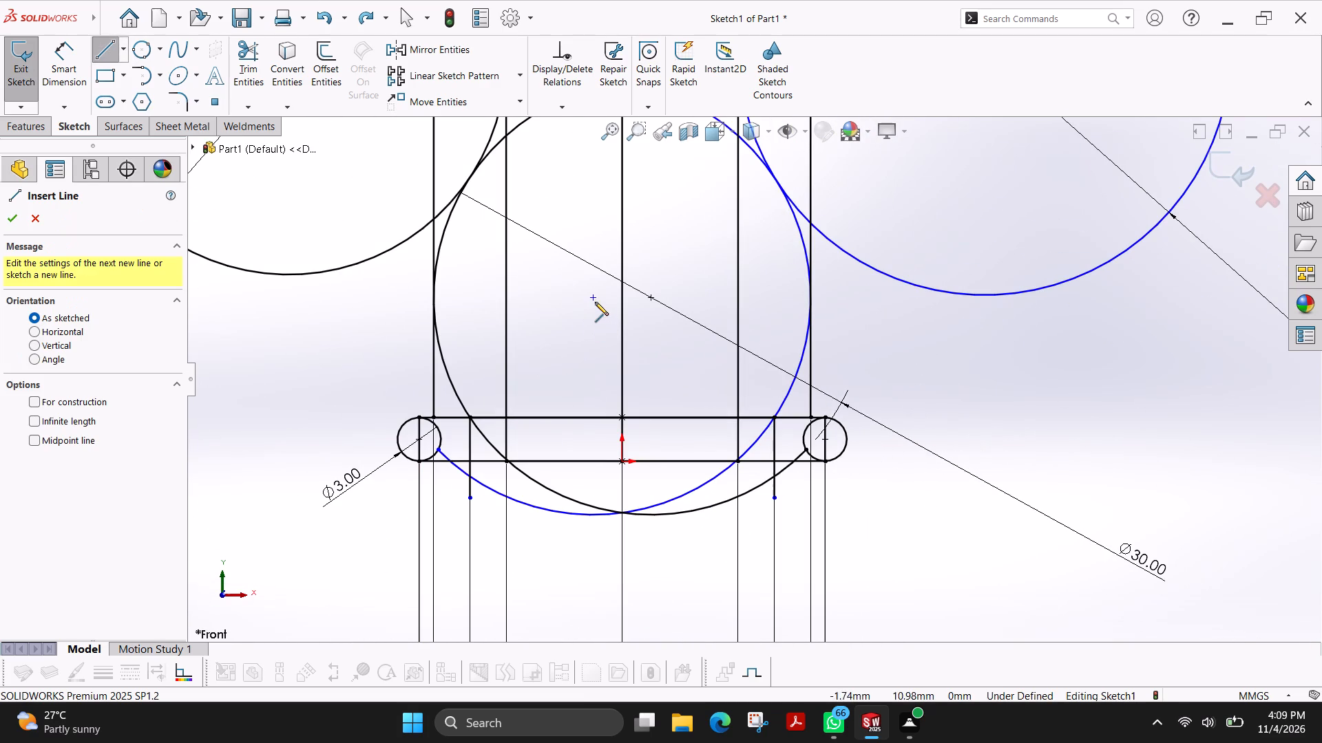
left_click(593, 297)
left_click(651, 298)
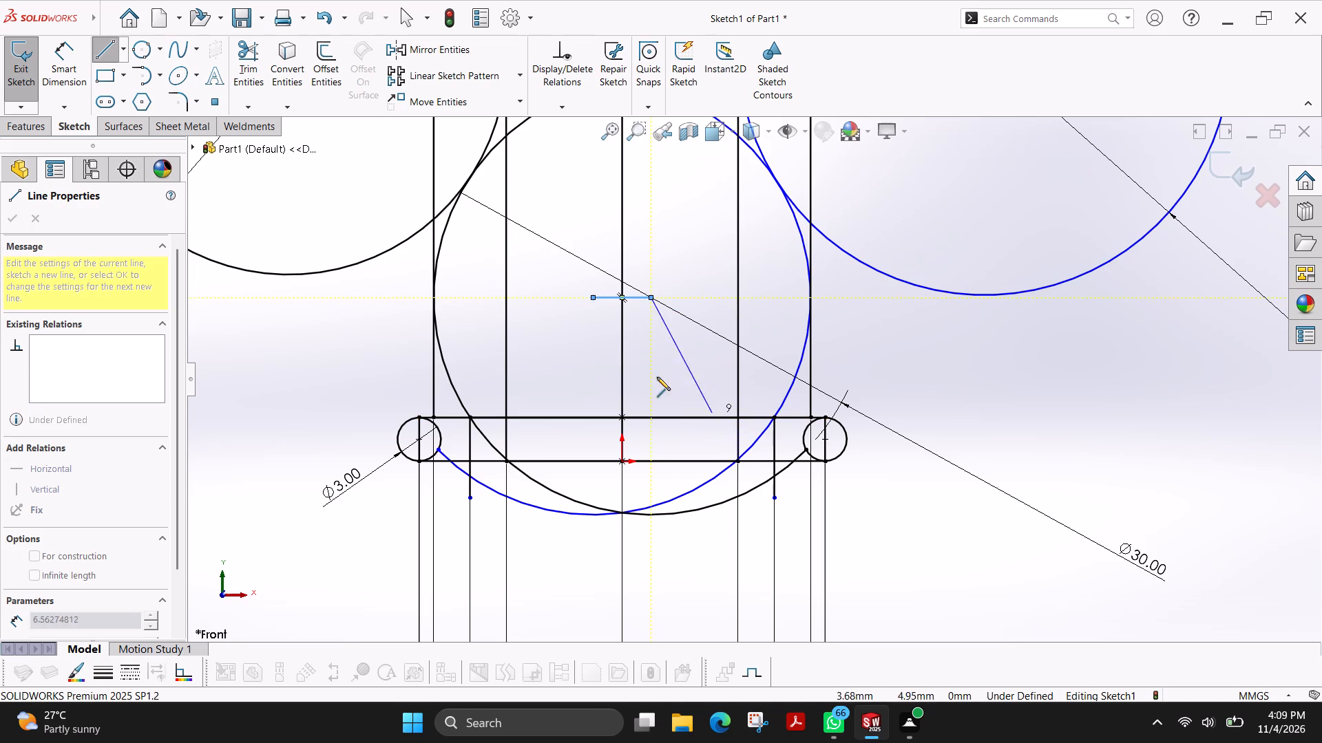
key("Escape")
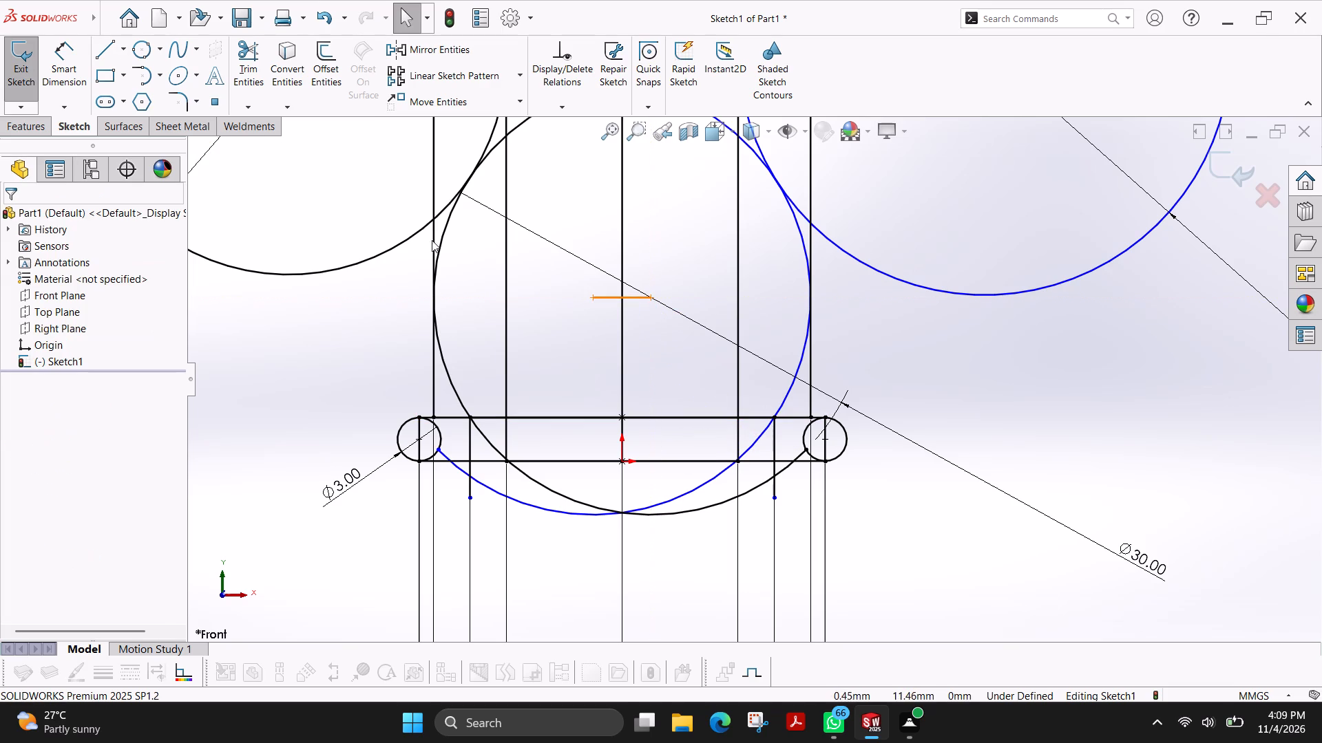
Dimension the short line between the side-arc centres as 4 mm.
left_click(66, 86)
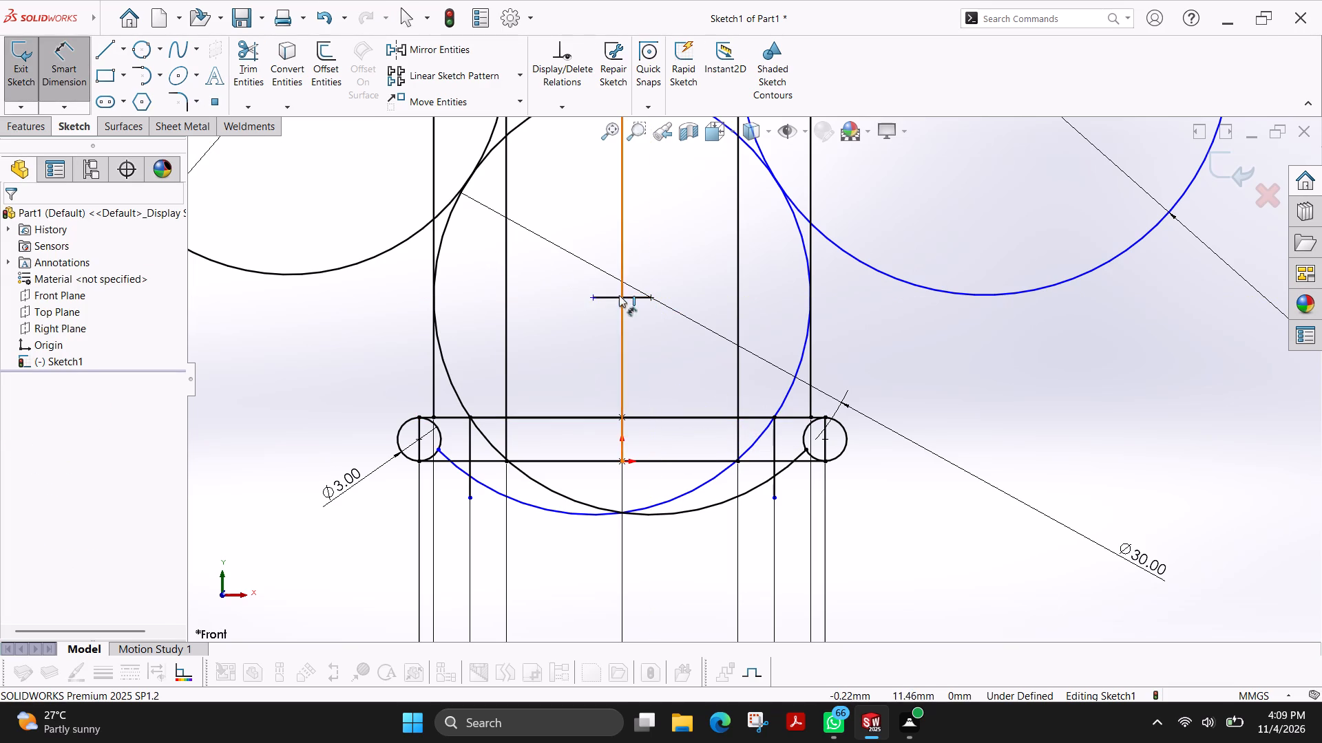
left_click(636, 299)
left_click(640, 345)
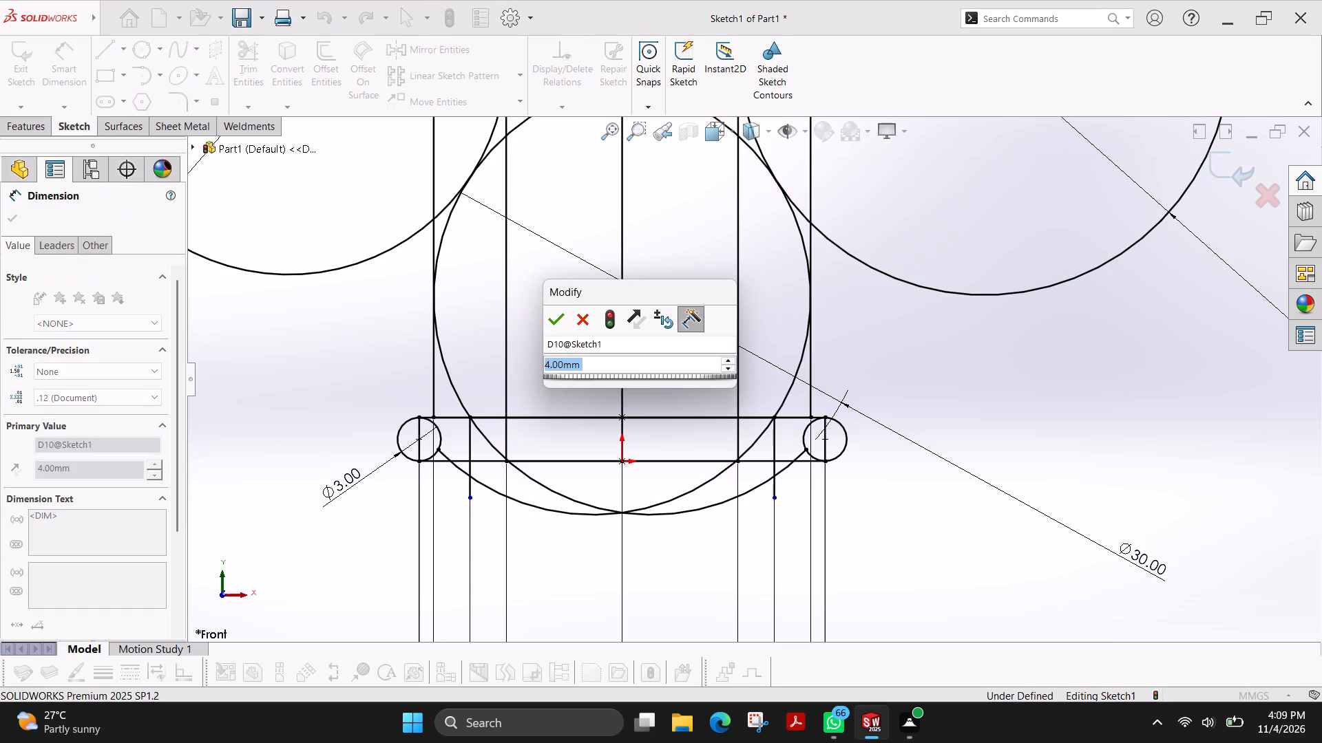
key("Return")
Set the right-hand outer tangent circle's diameter to 30 mm, undoing and redoing the change once.
scroll(638, 350, "up", 4)
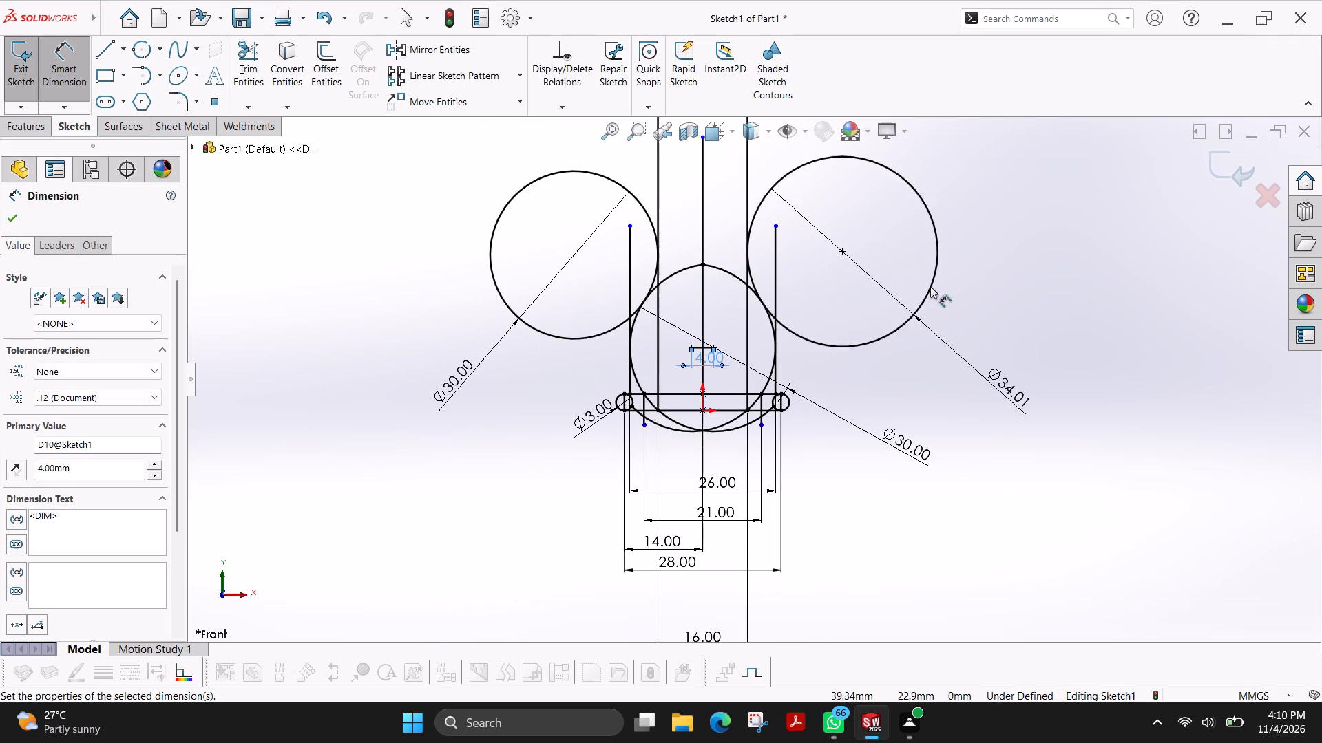
double_click(1009, 385)
type("30")
key("Return")
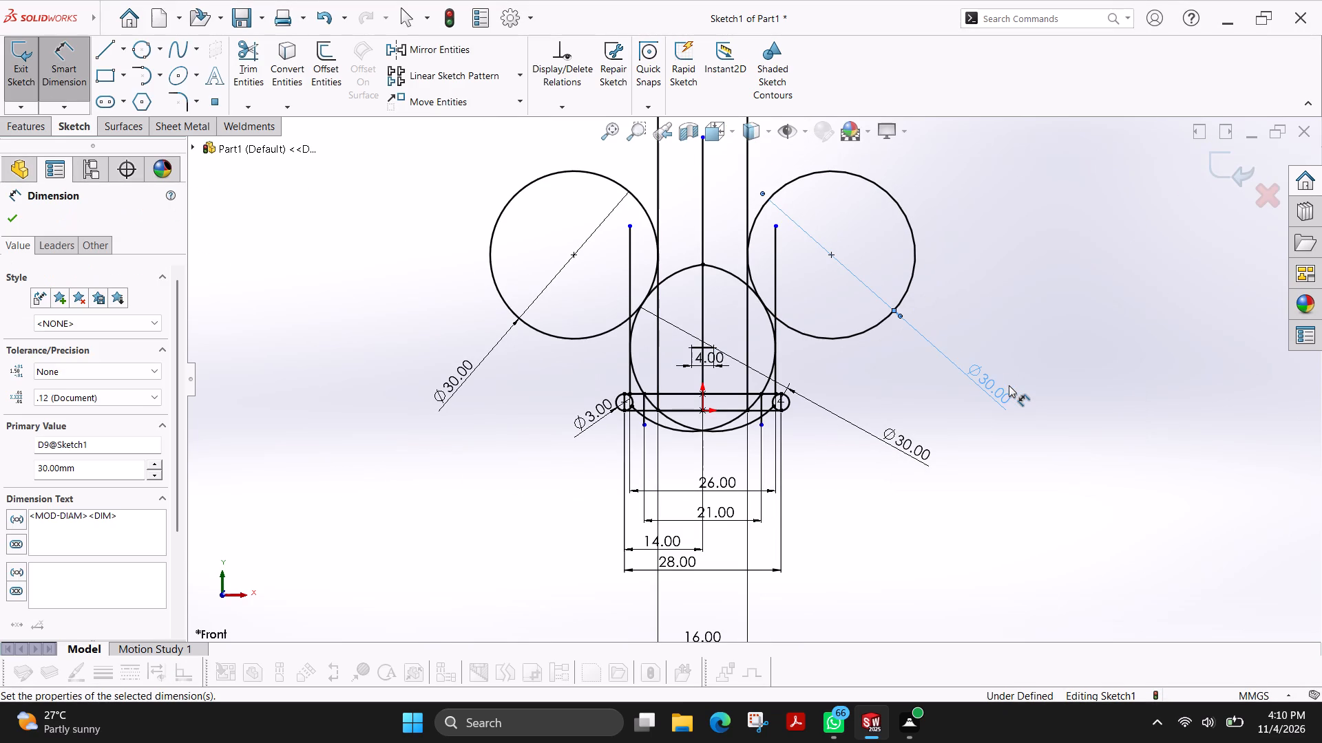
key("ctrl+z")
key("ctrl+y")
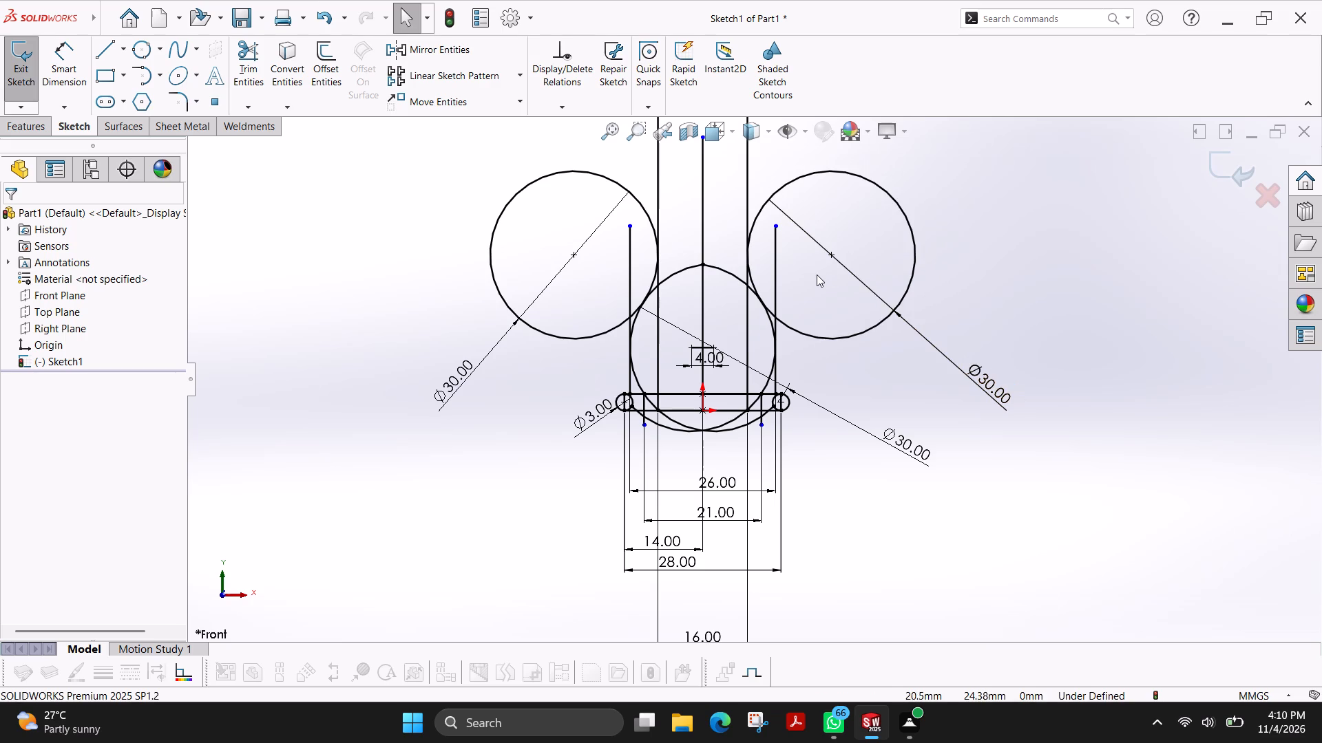
Trim both outer tangent circles, keeping only the blend arcs between the neck lines and the 26 mm-spaced vertical lines.
scroll(753, 195, "up", 2)
scroll(748, 195, "down", 3)
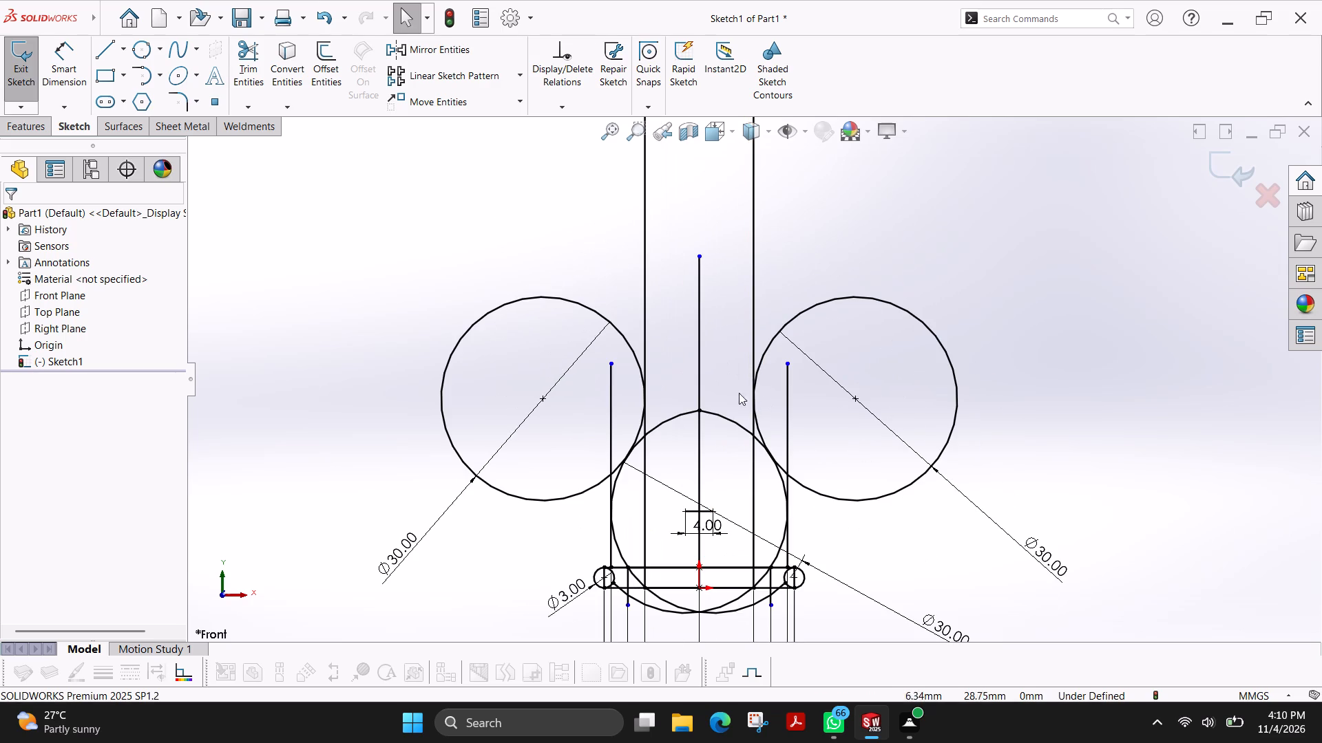
scroll(862, 478, "up", 3)
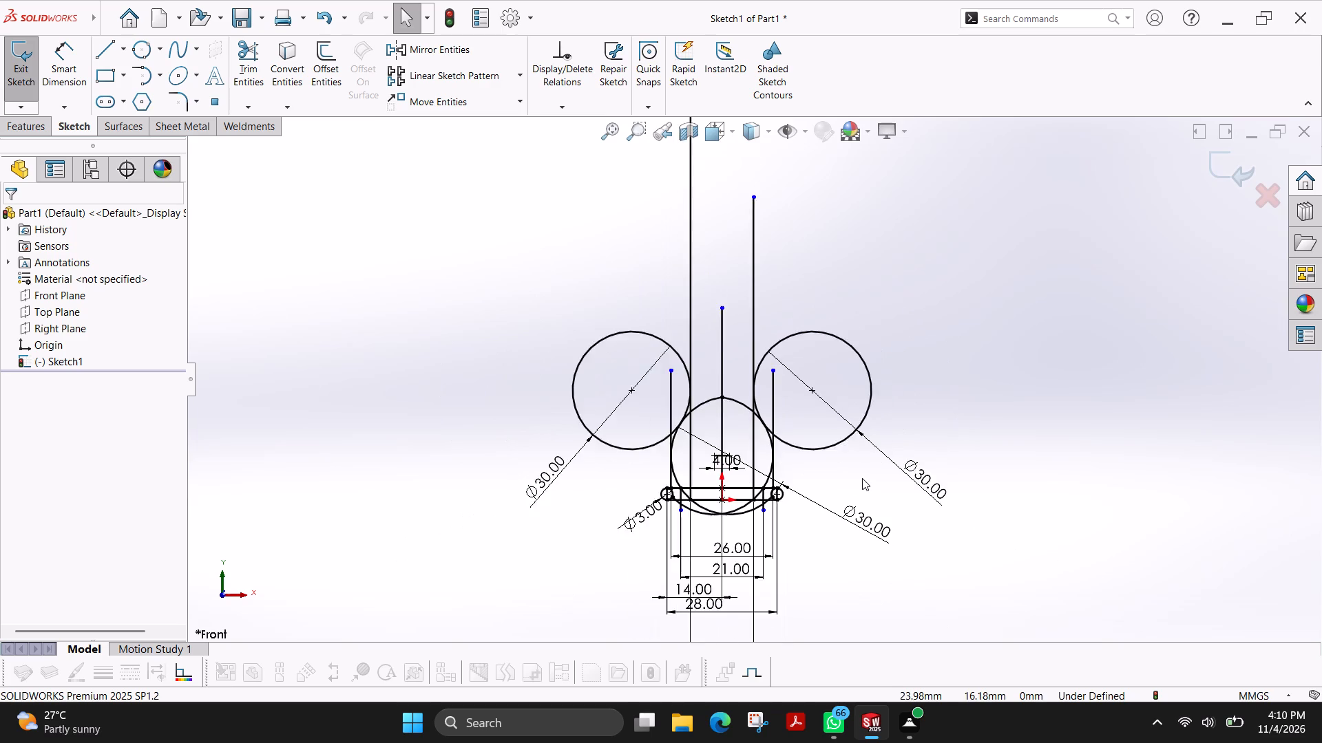
scroll(860, 478, "down", 2)
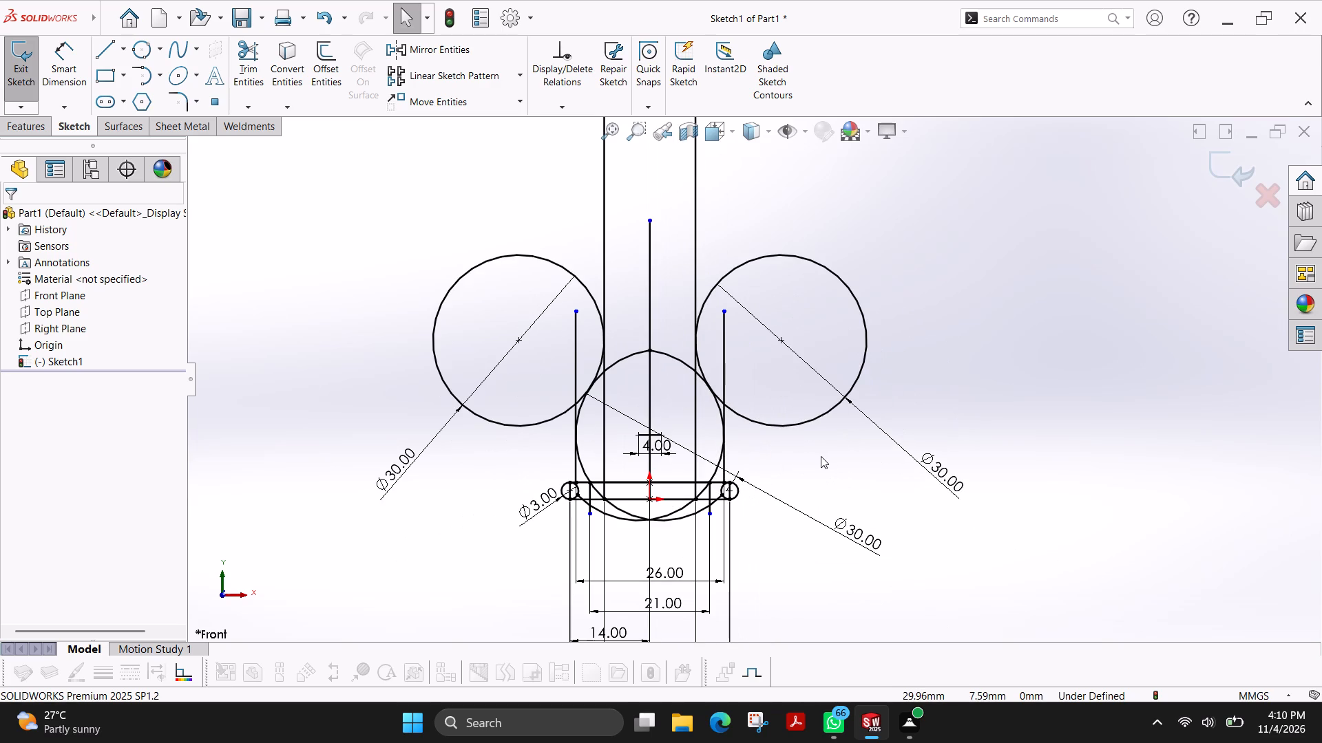
scroll(807, 457, "down", 2)
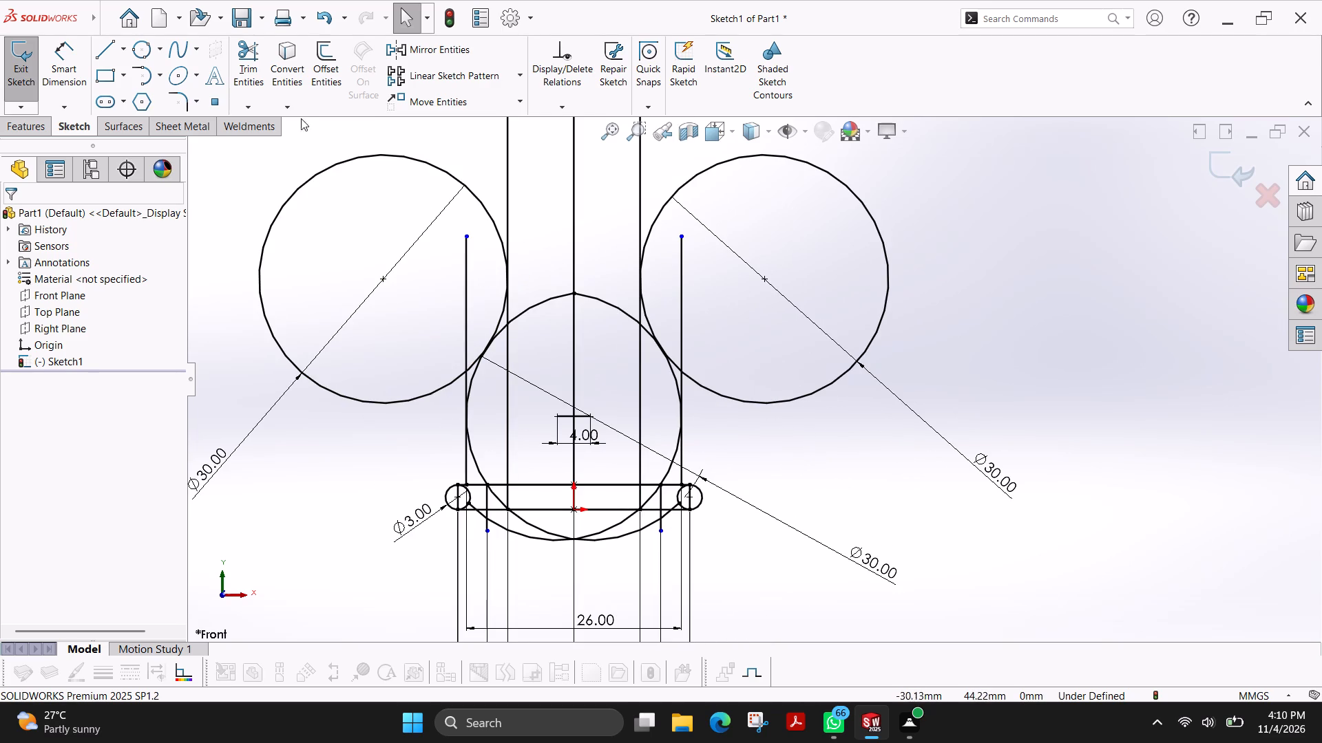
left_click(255, 72)
left_click_drag(437, 153, 423, 171)
left_click_drag(907, 180, 863, 215)
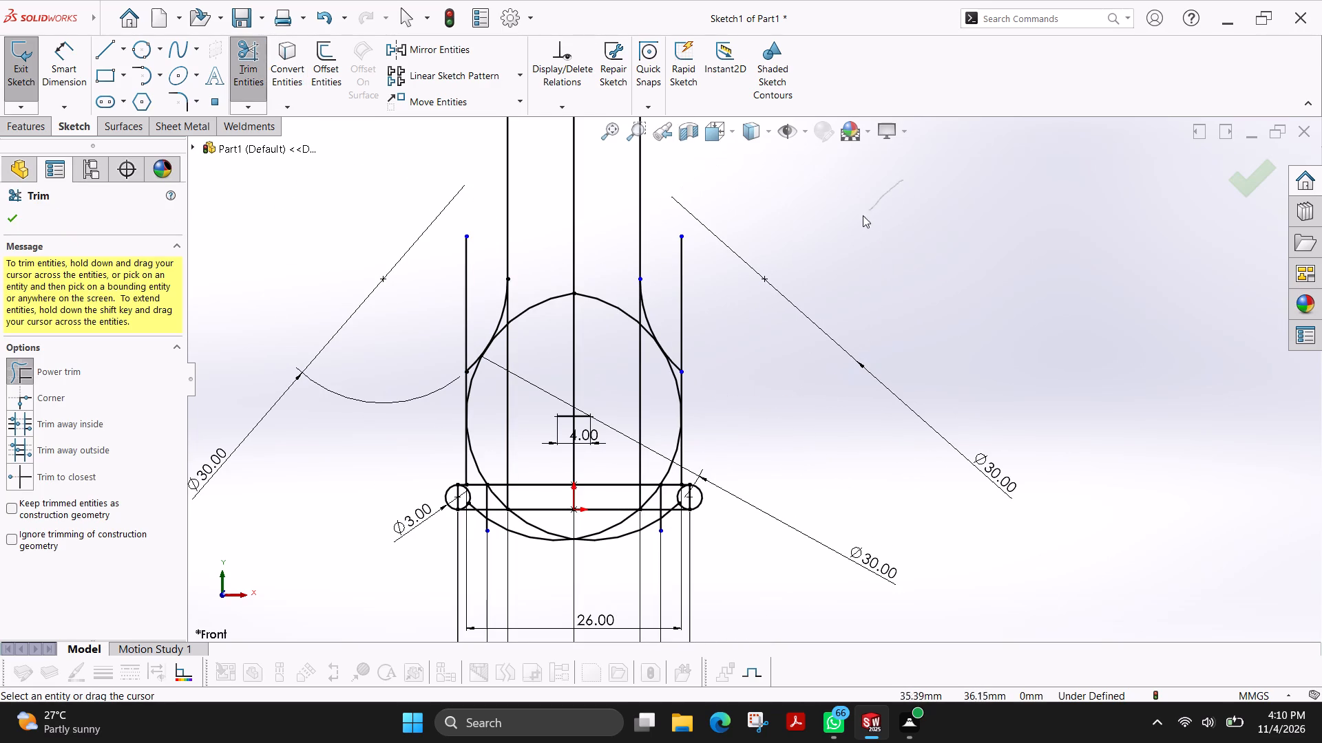
left_click_drag(863, 215, 857, 219)
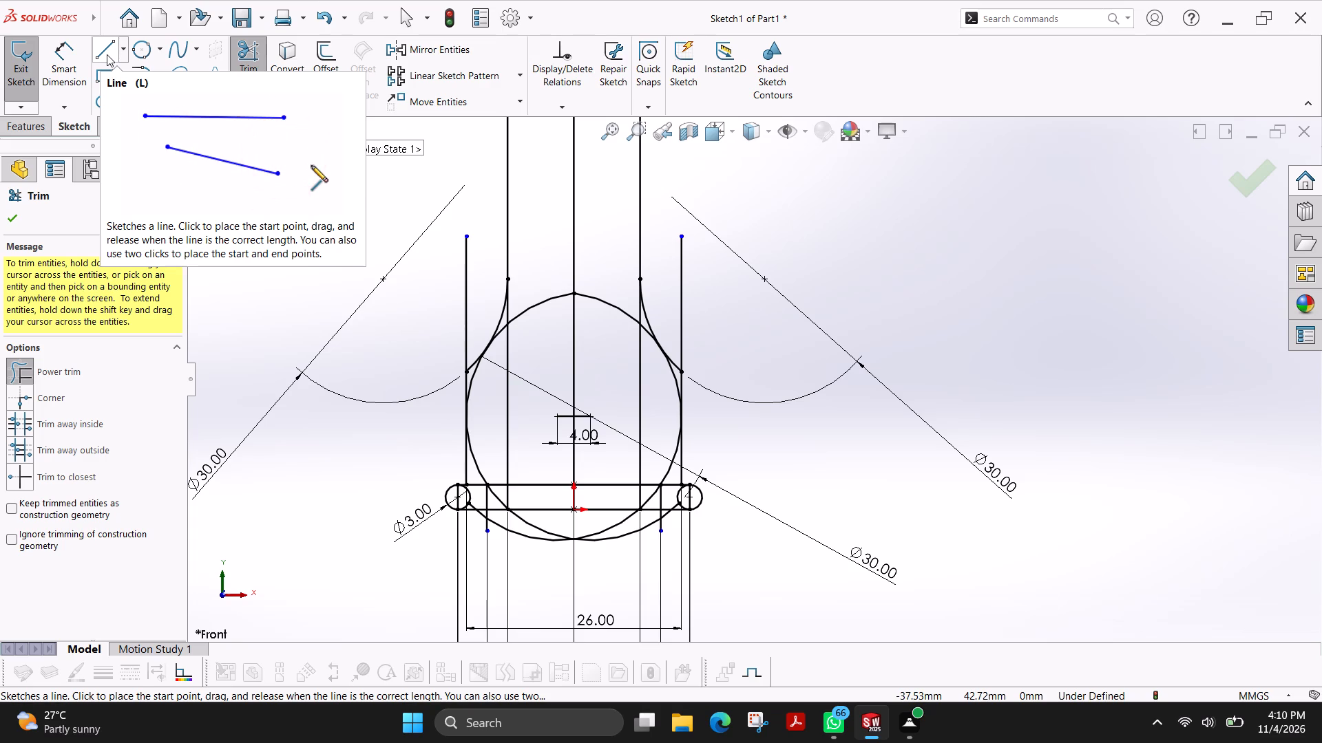
Trim the upper ends of the two 26 mm-spaced vertical lines where they extend above the blend arcs.
left_click(107, 54)
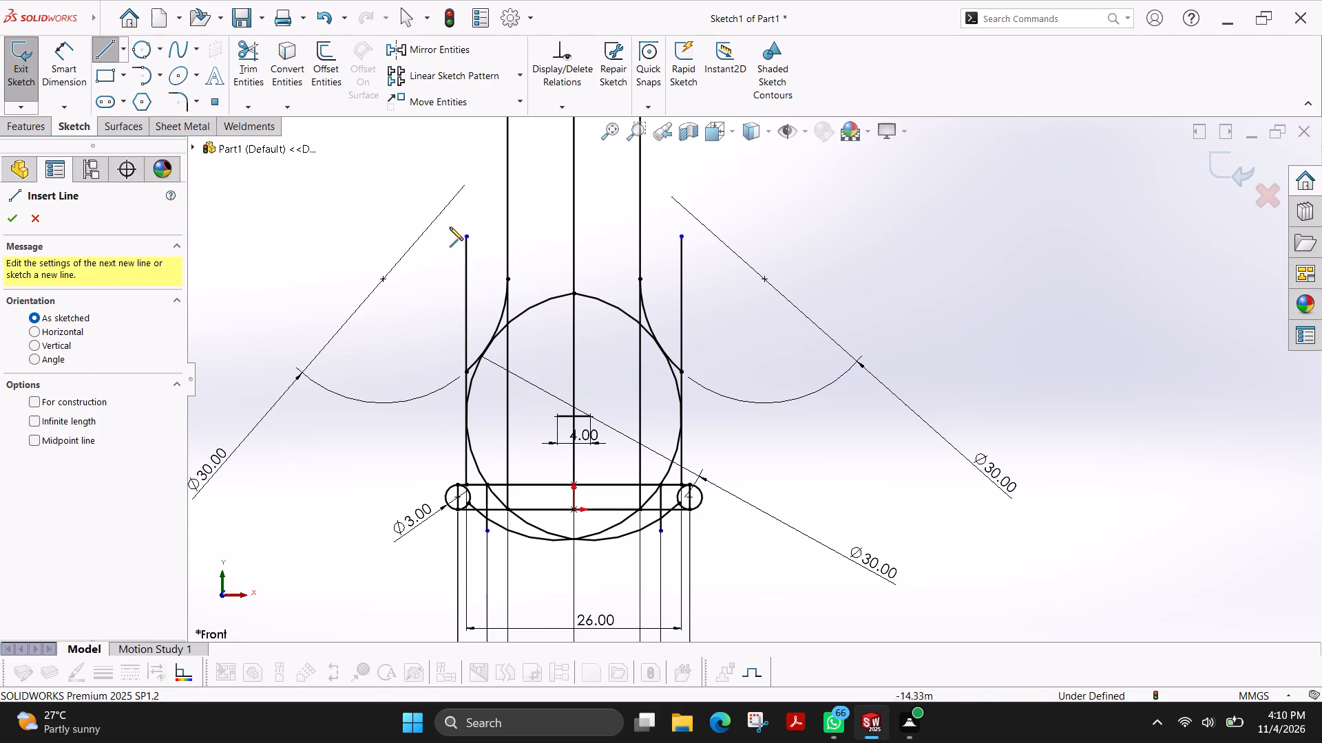
left_click(244, 57)
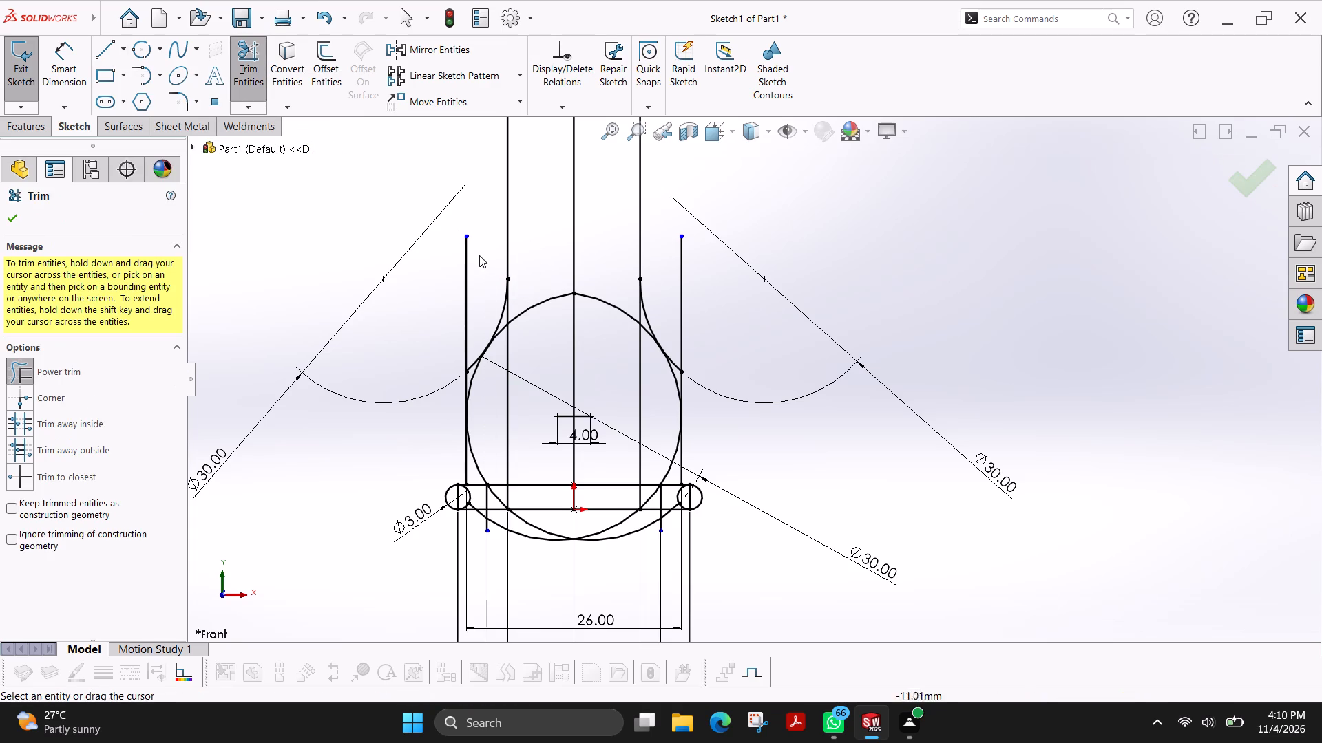
left_click_drag(474, 257, 447, 286)
left_click_drag(669, 277, 693, 292)
Sketch a closed rectangular band about 32.5 mm wide and 6.1 mm tall across the neck, its base level with the blend arcs' upper ends.
left_click(116, 51)
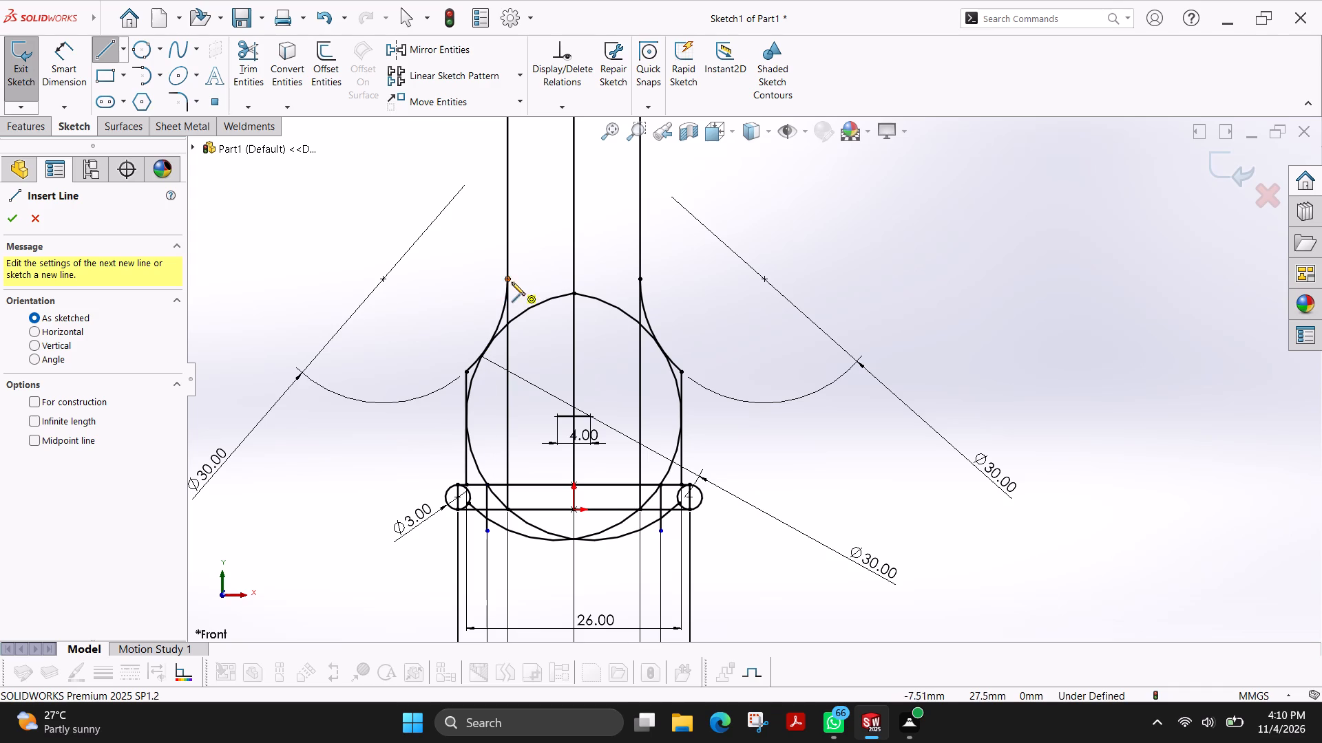
left_click(446, 279)
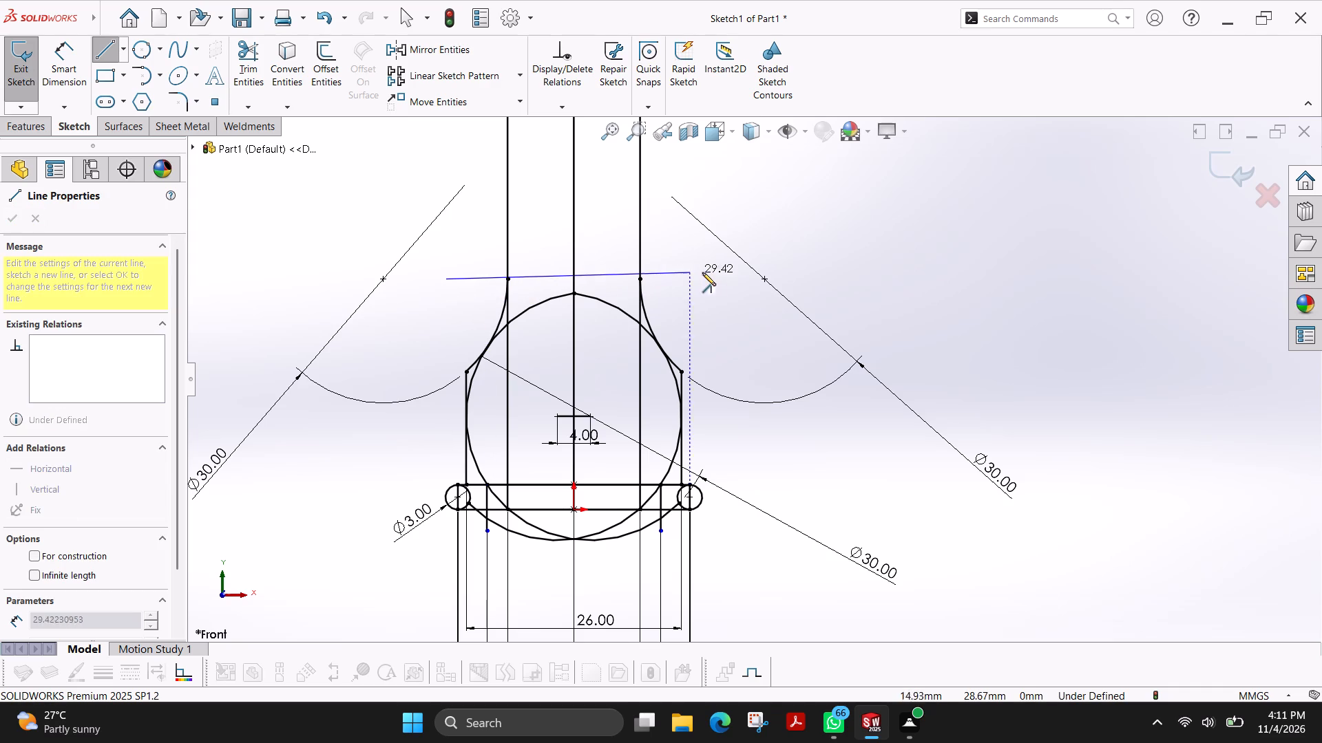
left_click(715, 277)
key("Escape")
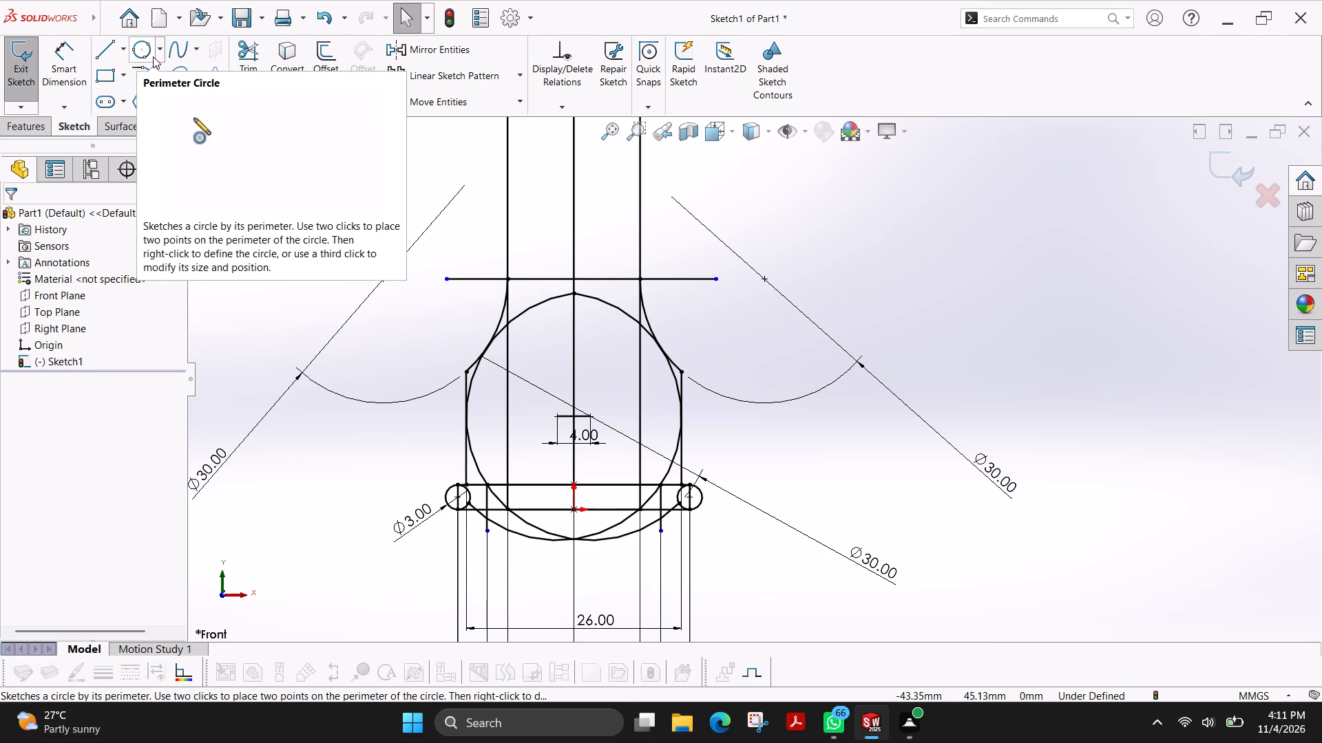
left_click(105, 52)
left_click(448, 279)
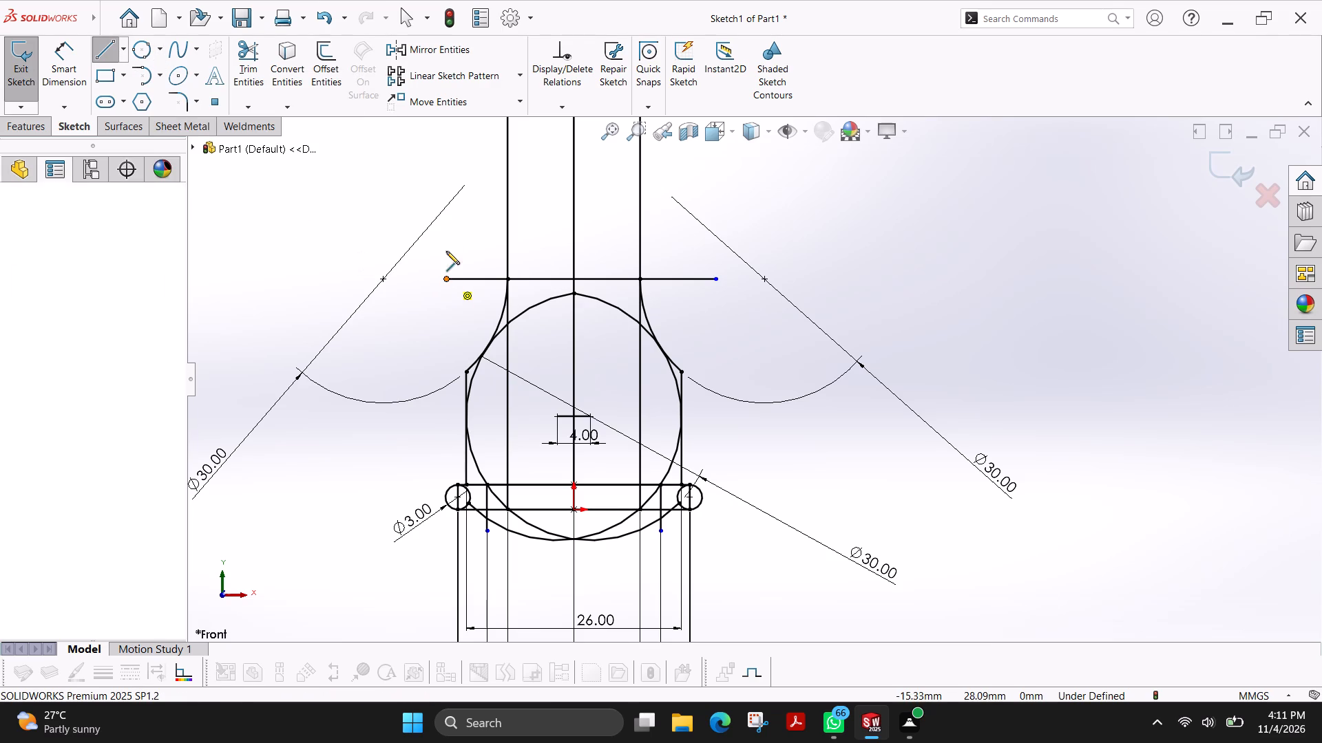
left_click(449, 228)
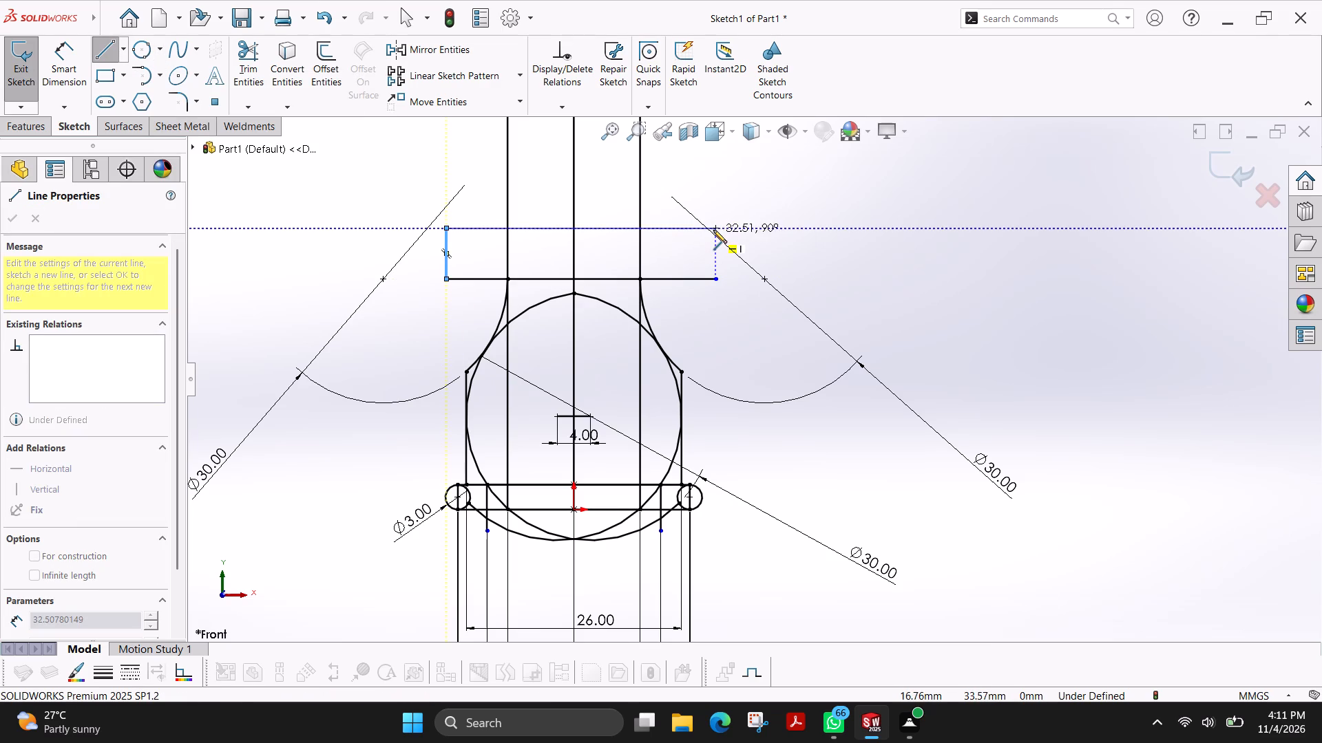
left_click(713, 230)
left_click(715, 277)
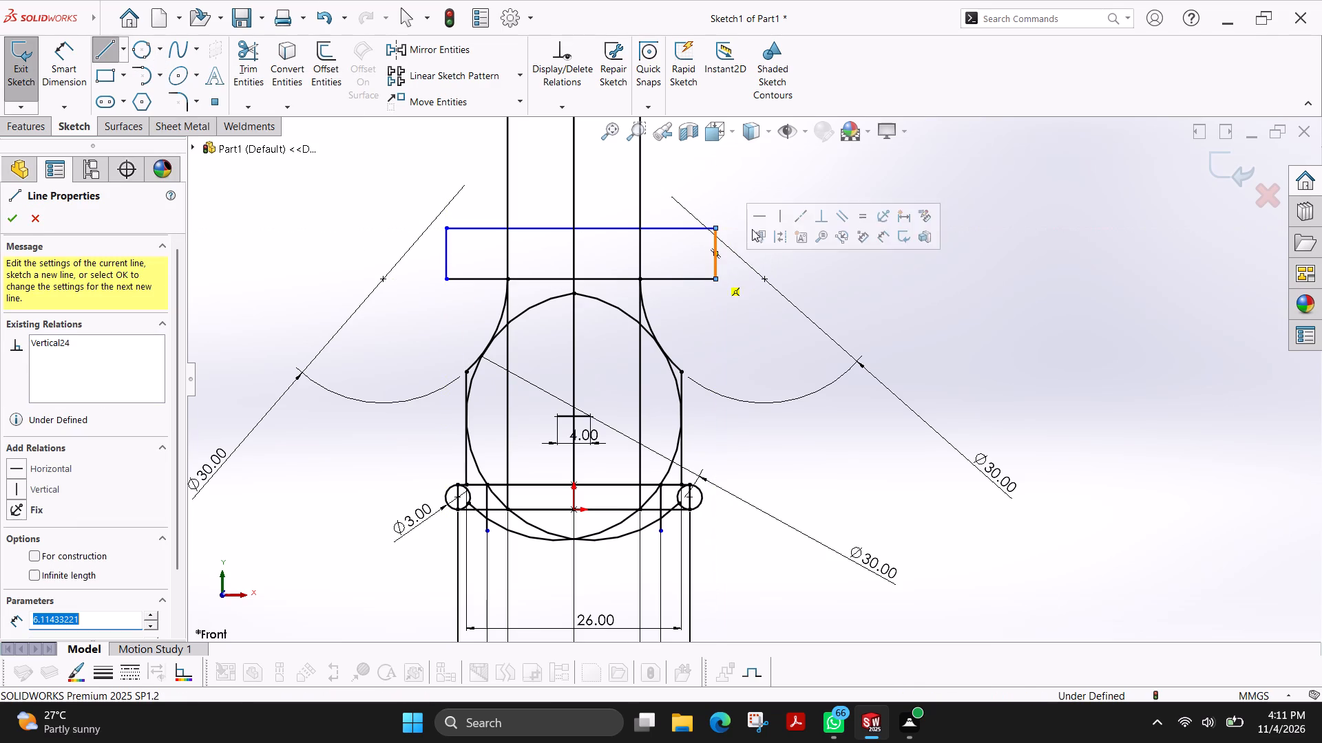
key("Escape")
Sketch a circle about 6.1 mm in diameter at the midpoint of each short side of the upper band, passing through its corners.
left_click(158, 47)
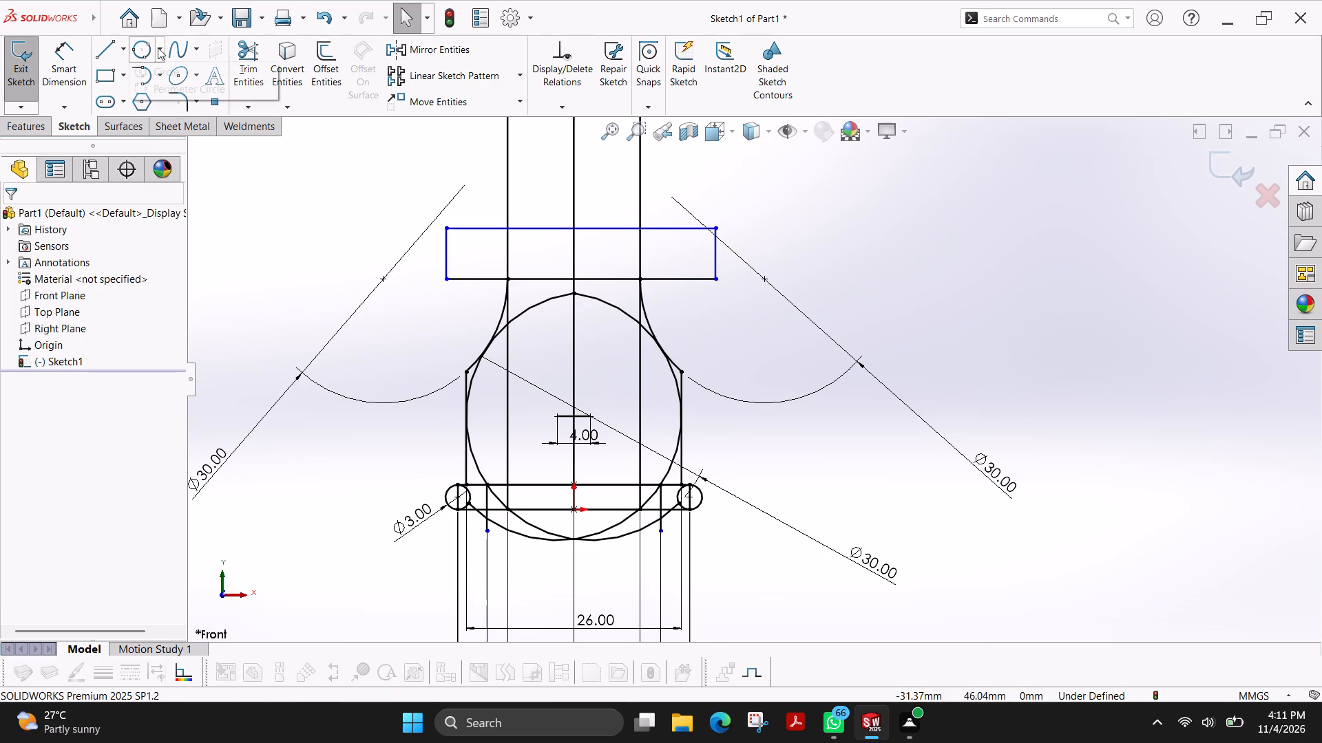
left_click(159, 73)
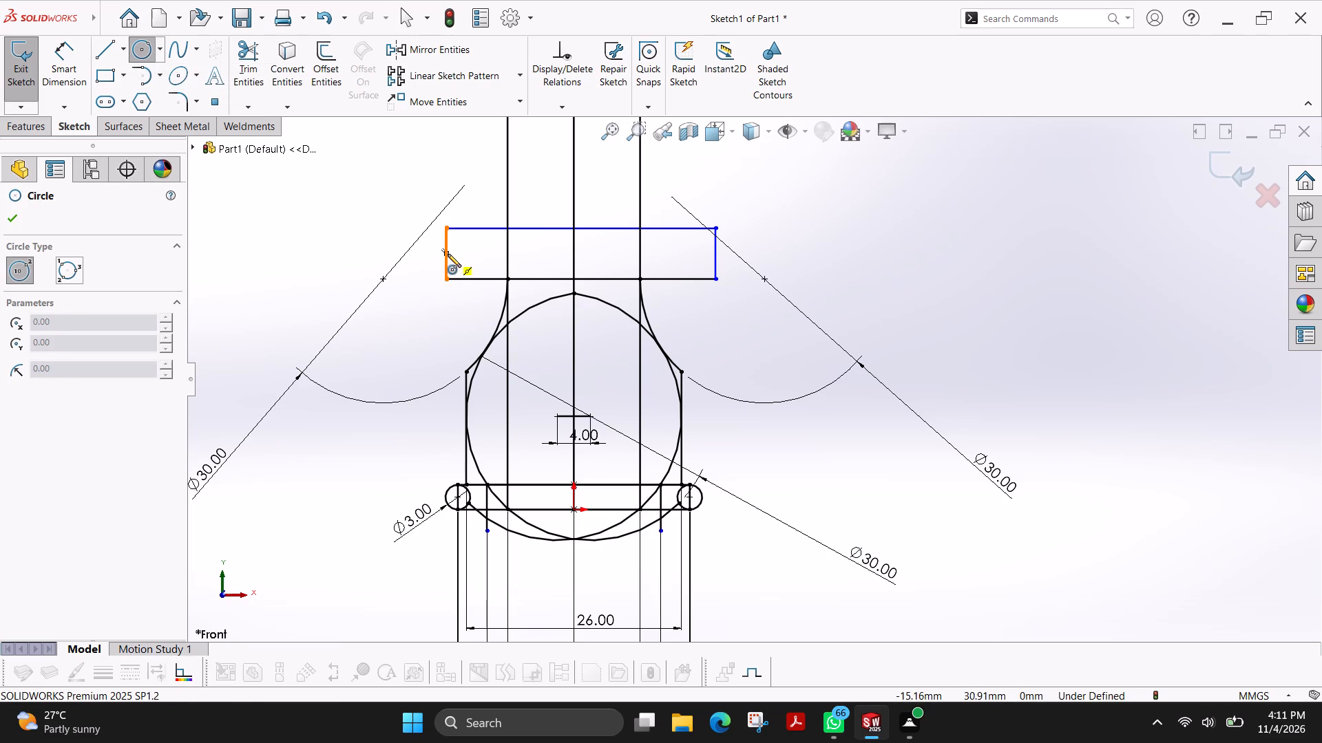
left_click(448, 254)
left_click(445, 227)
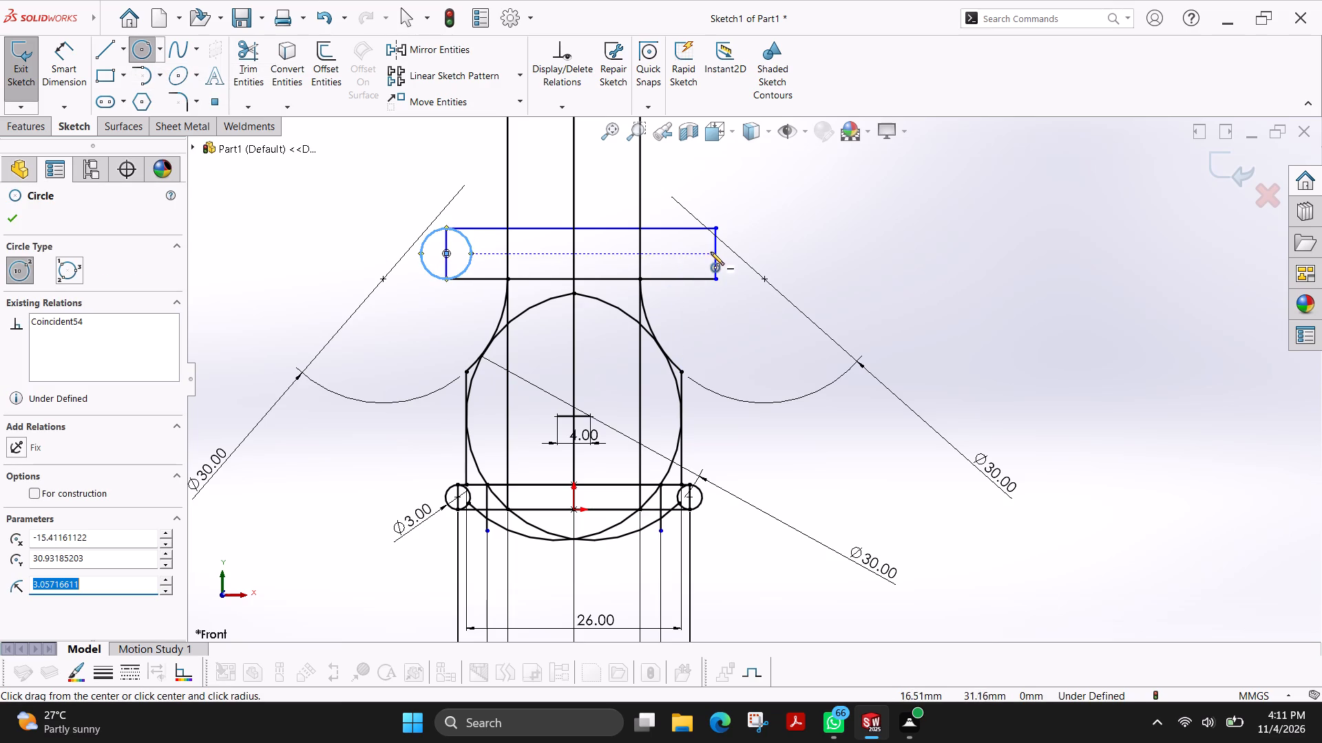
left_click(716, 253)
left_click(713, 230)
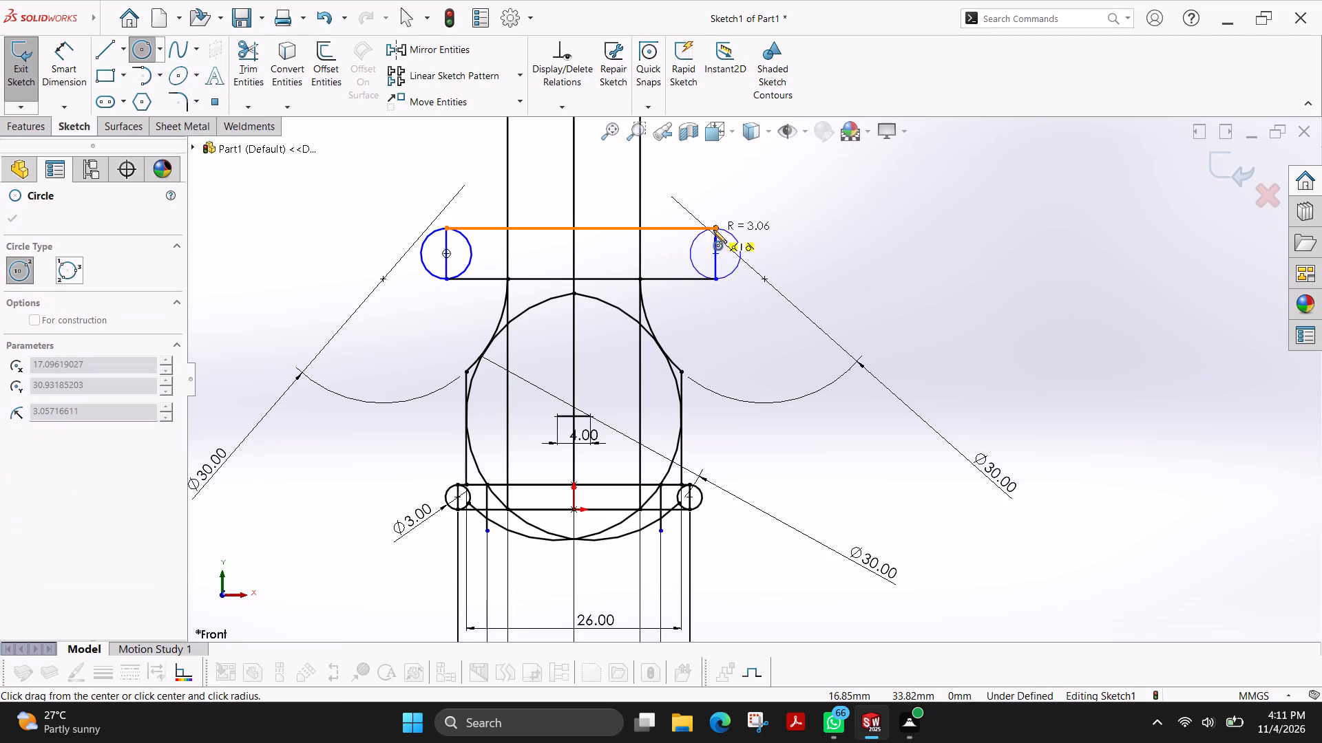
Dimension the diameter of the upper band's left end circle as 1.5 mm.
left_click(69, 56)
left_click(428, 241)
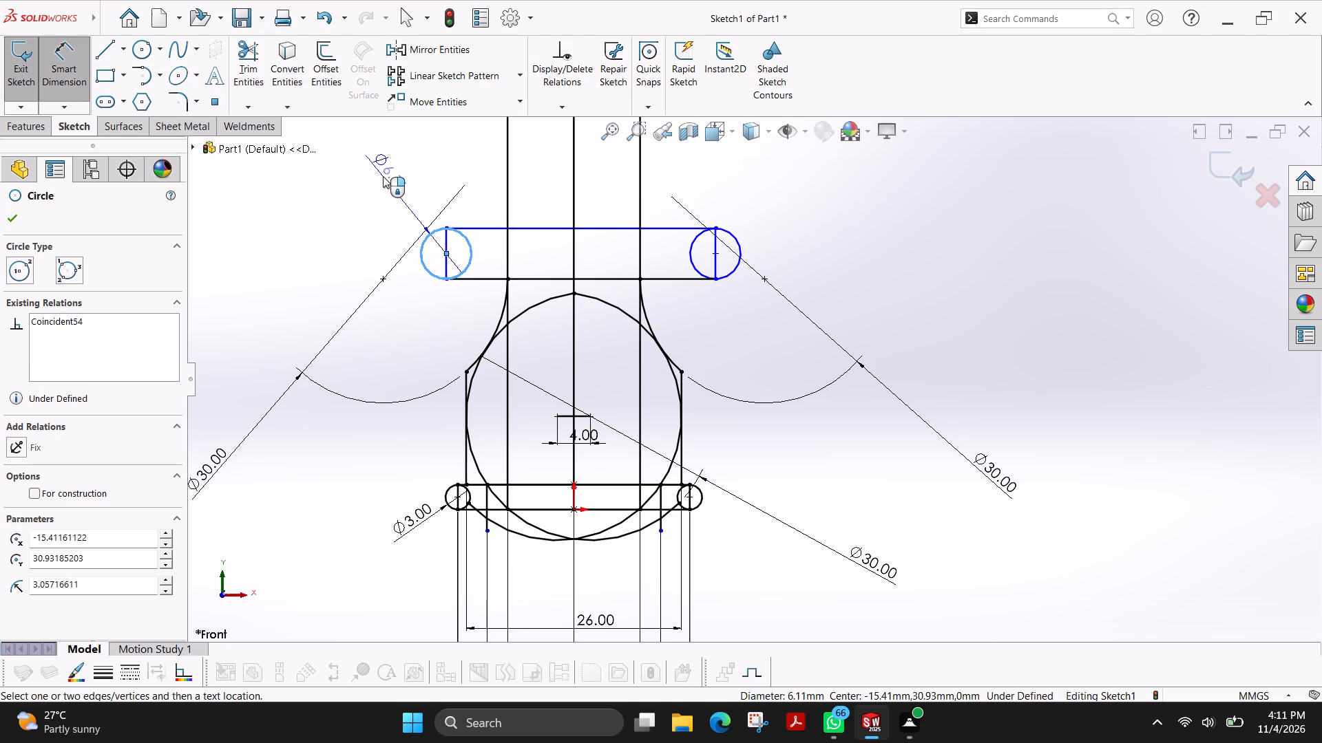
left_click(383, 176)
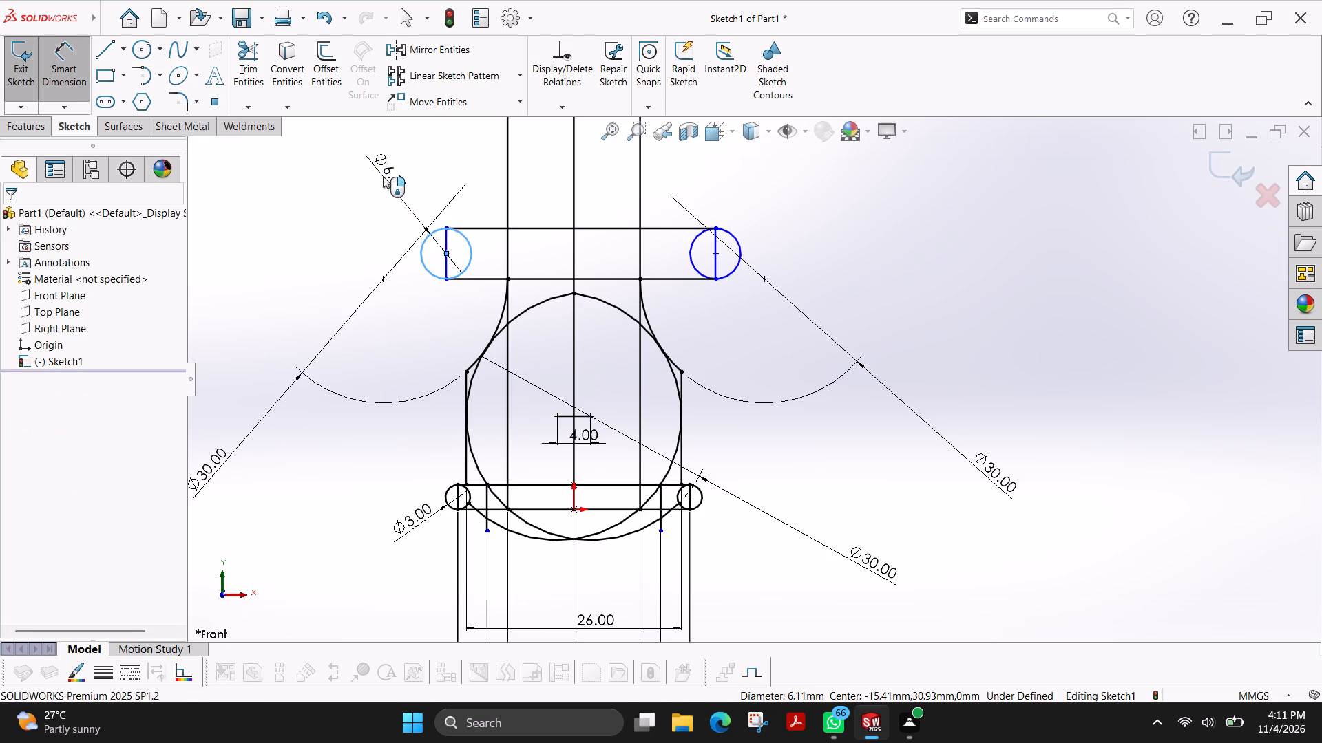
type("1.5")
key("Return")
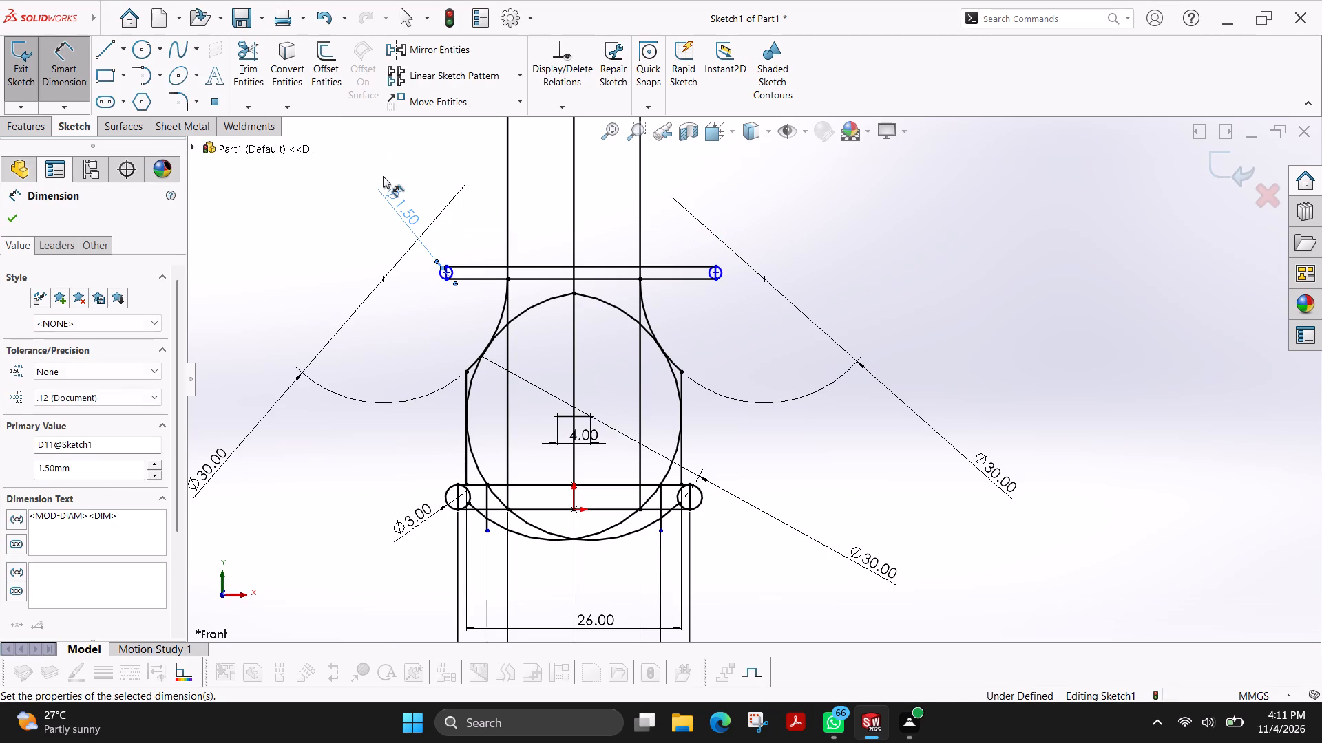
Set the diameter of the upper band's left end circle to 3 mm.
double_click(400, 209)
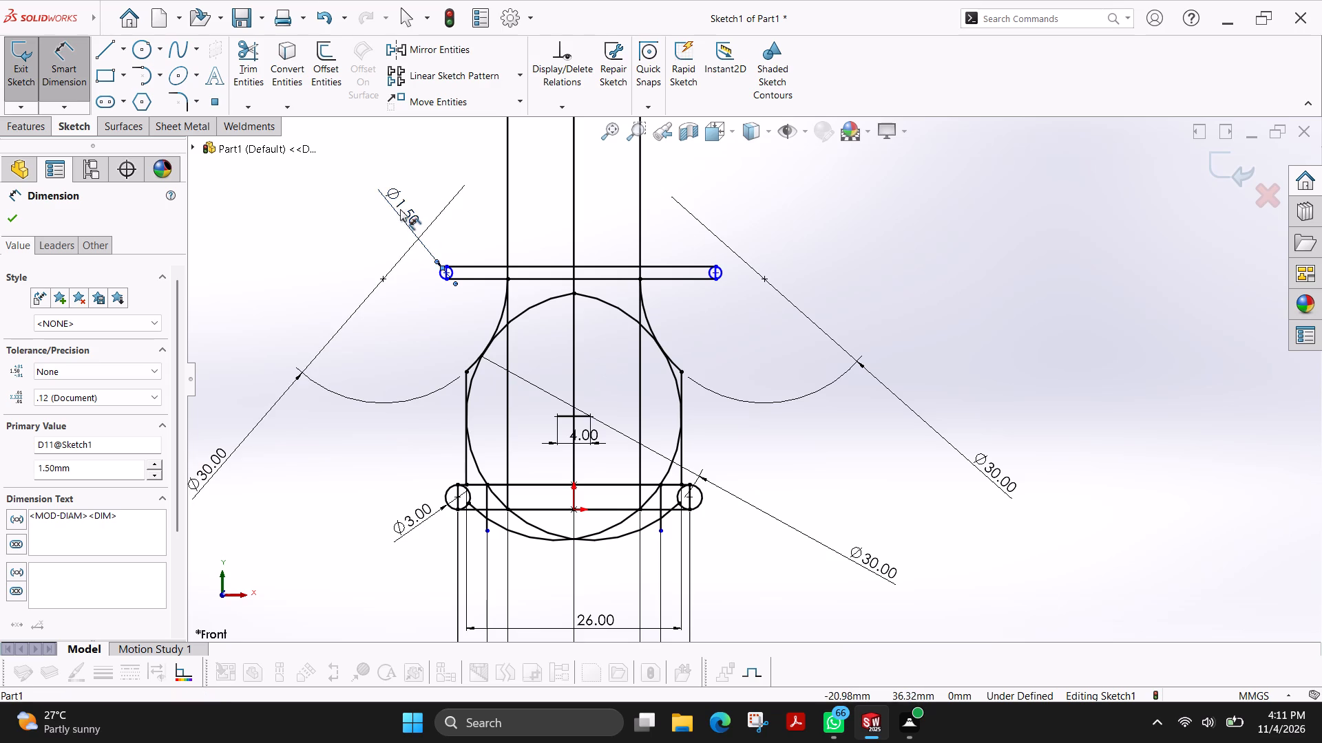
key("3")
key("Return")
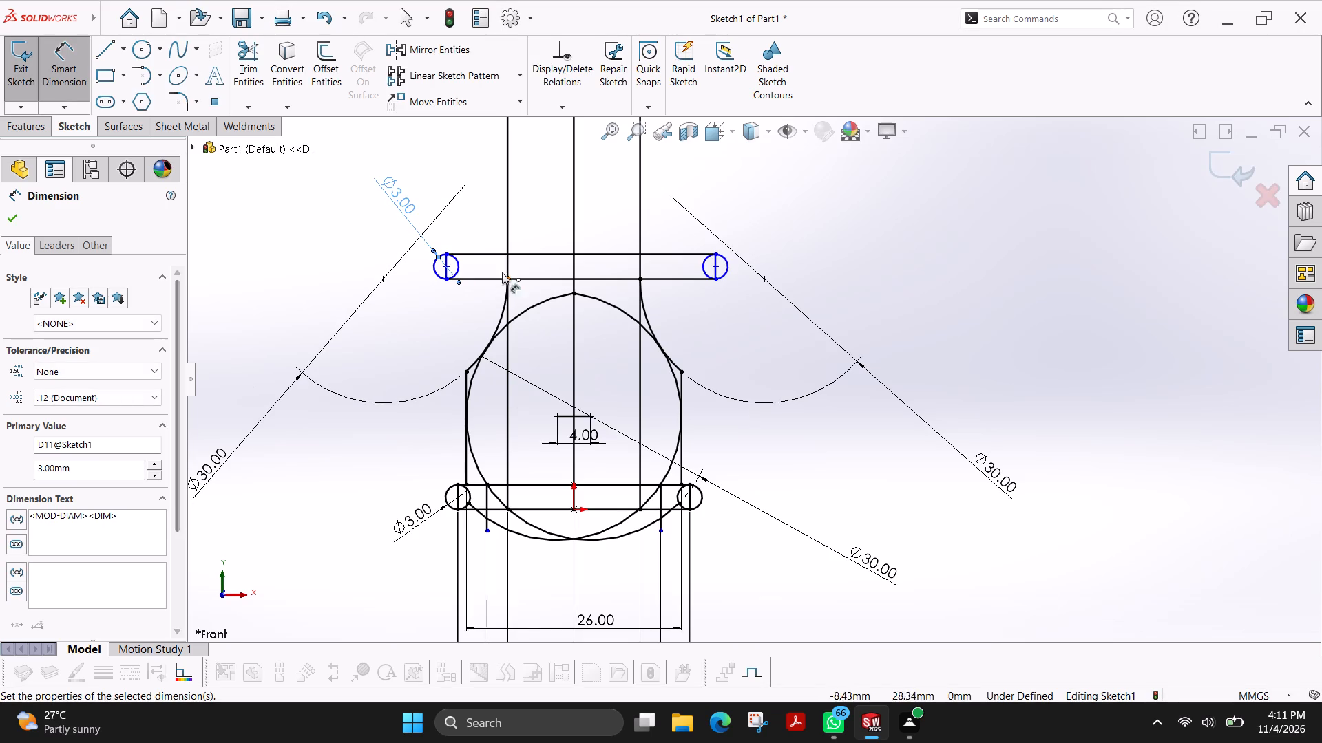
scroll(439, 275, "up", 2)
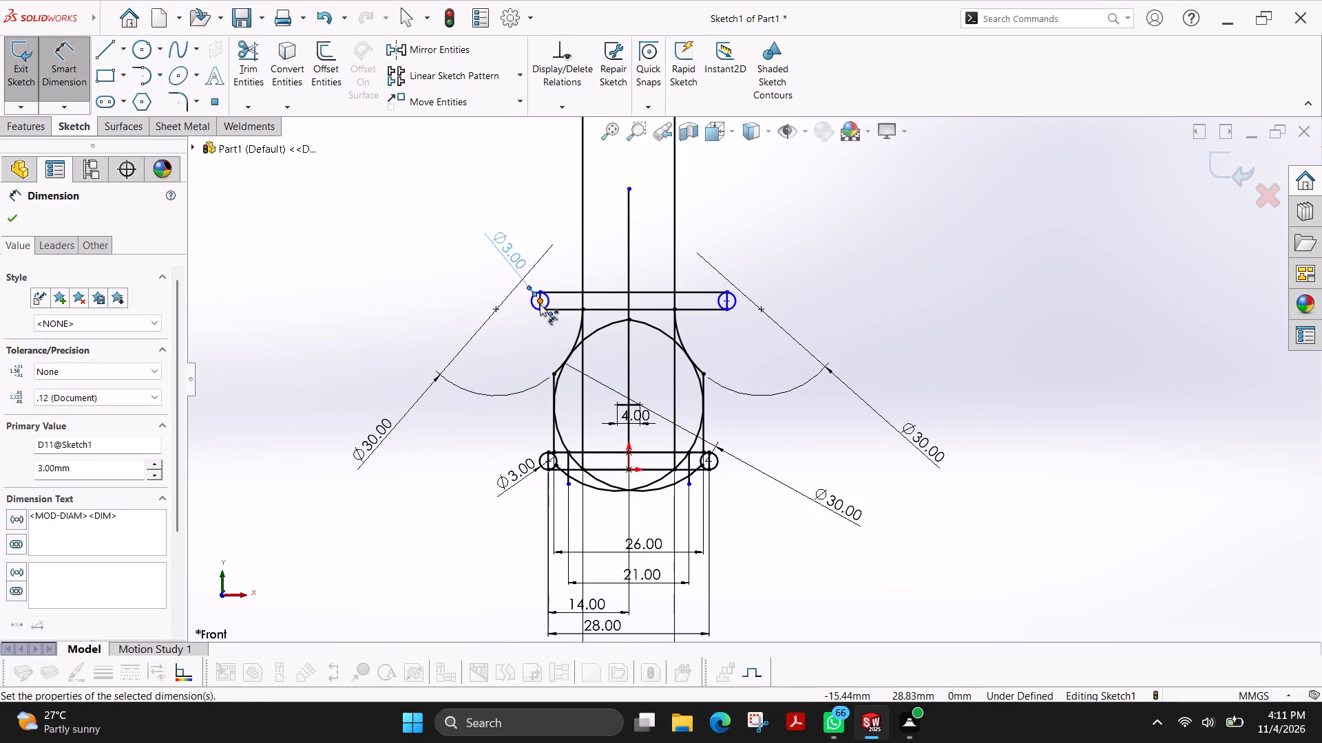
Dimension the horizontal distance between the centres of the upper band's two end circles as 22 mm.
left_click(541, 303)
left_click(728, 300)
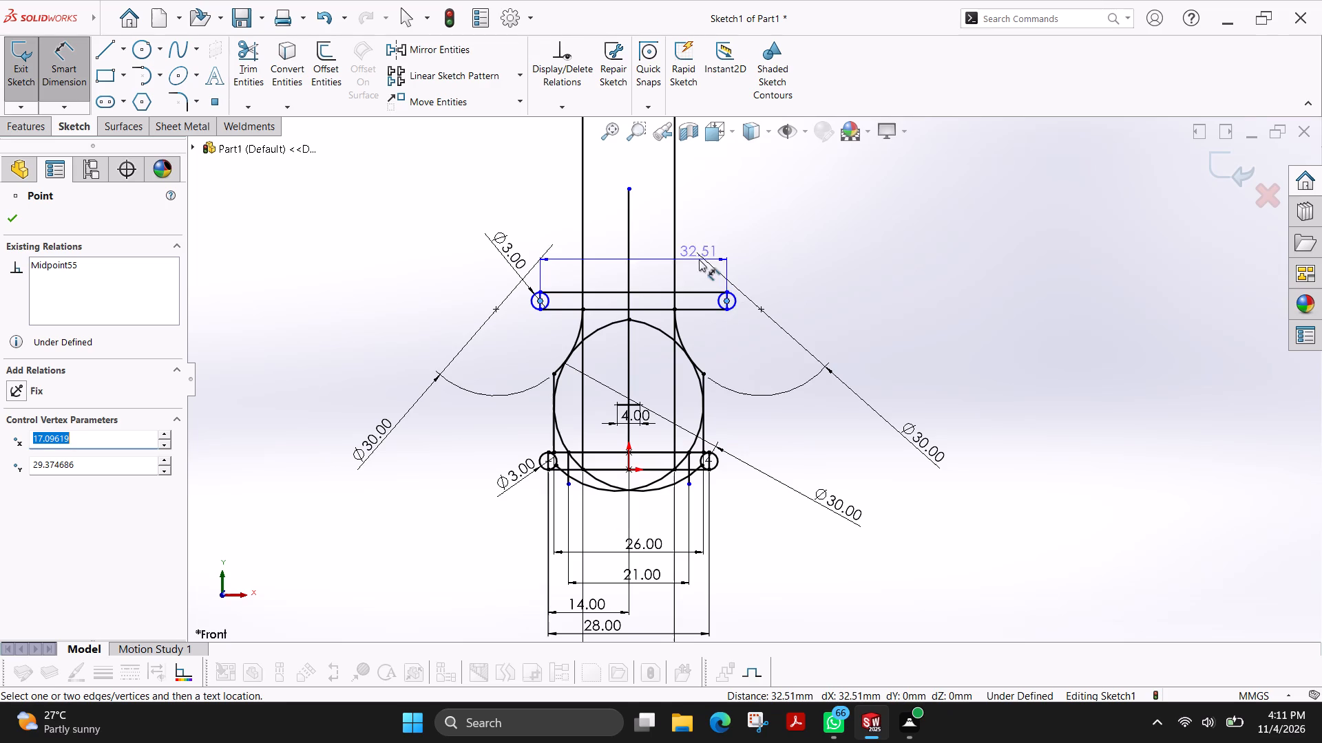
scroll(655, 162, "up", 6)
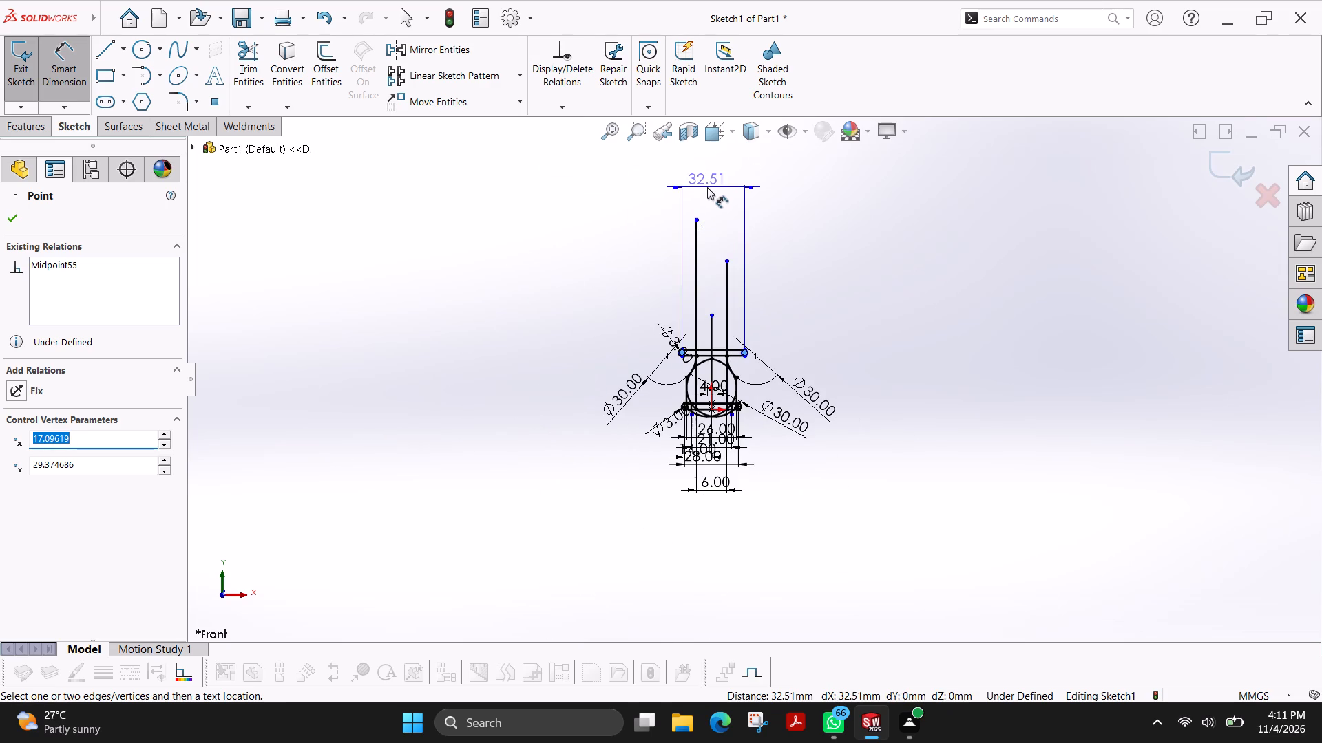
scroll(726, 532, "up", 2)
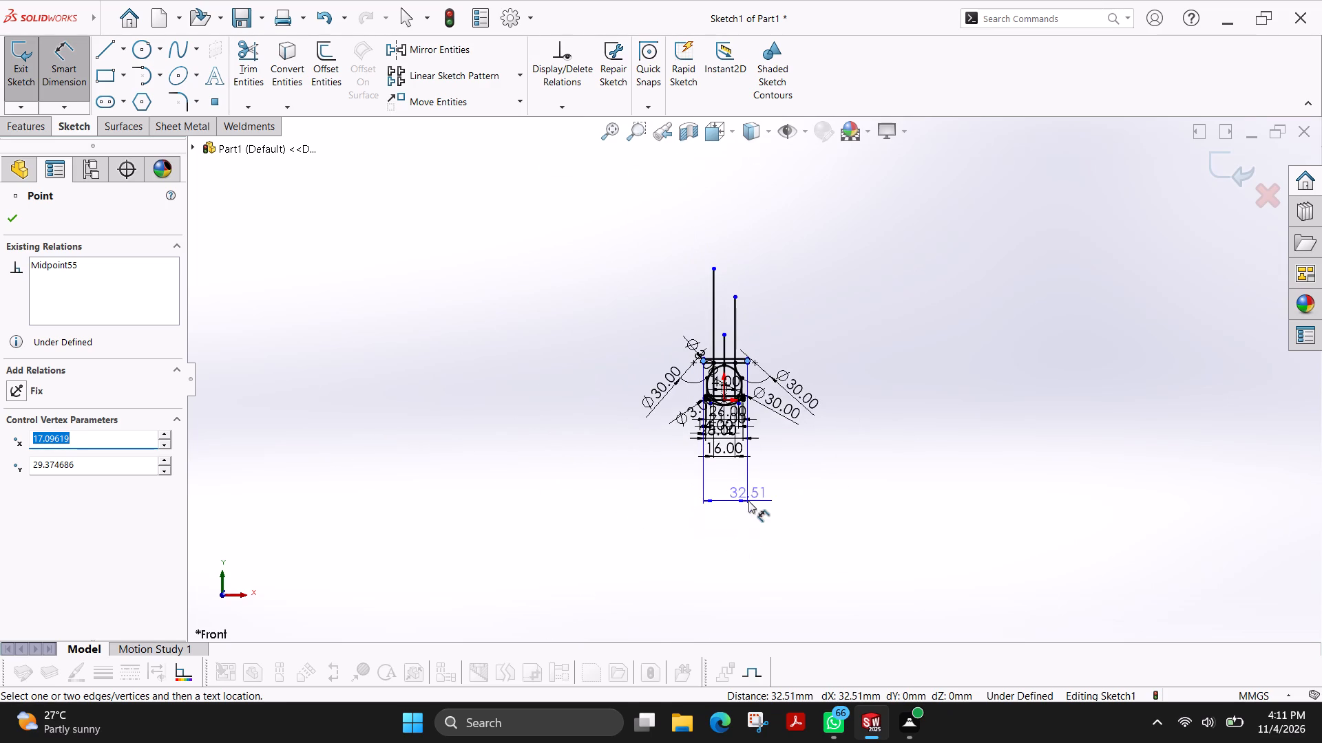
scroll(744, 506, "down", 4)
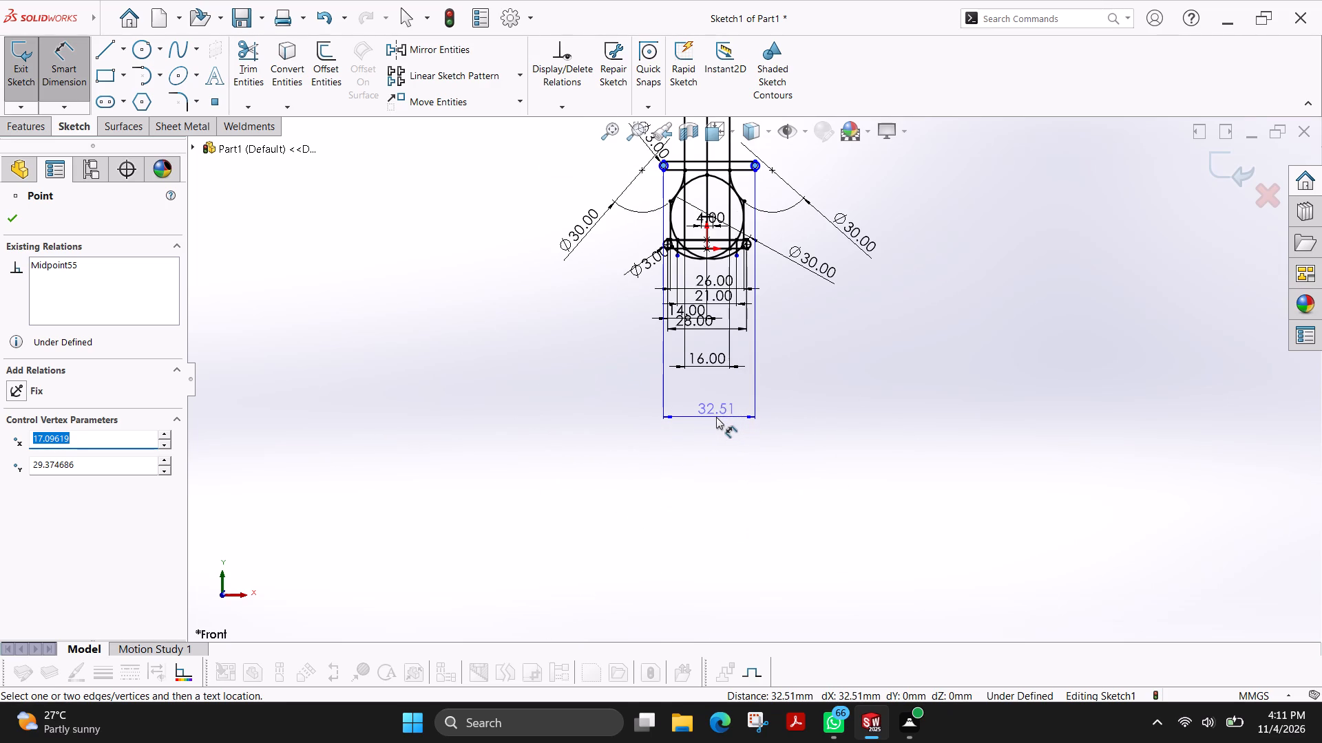
left_click(716, 417)
type("22")
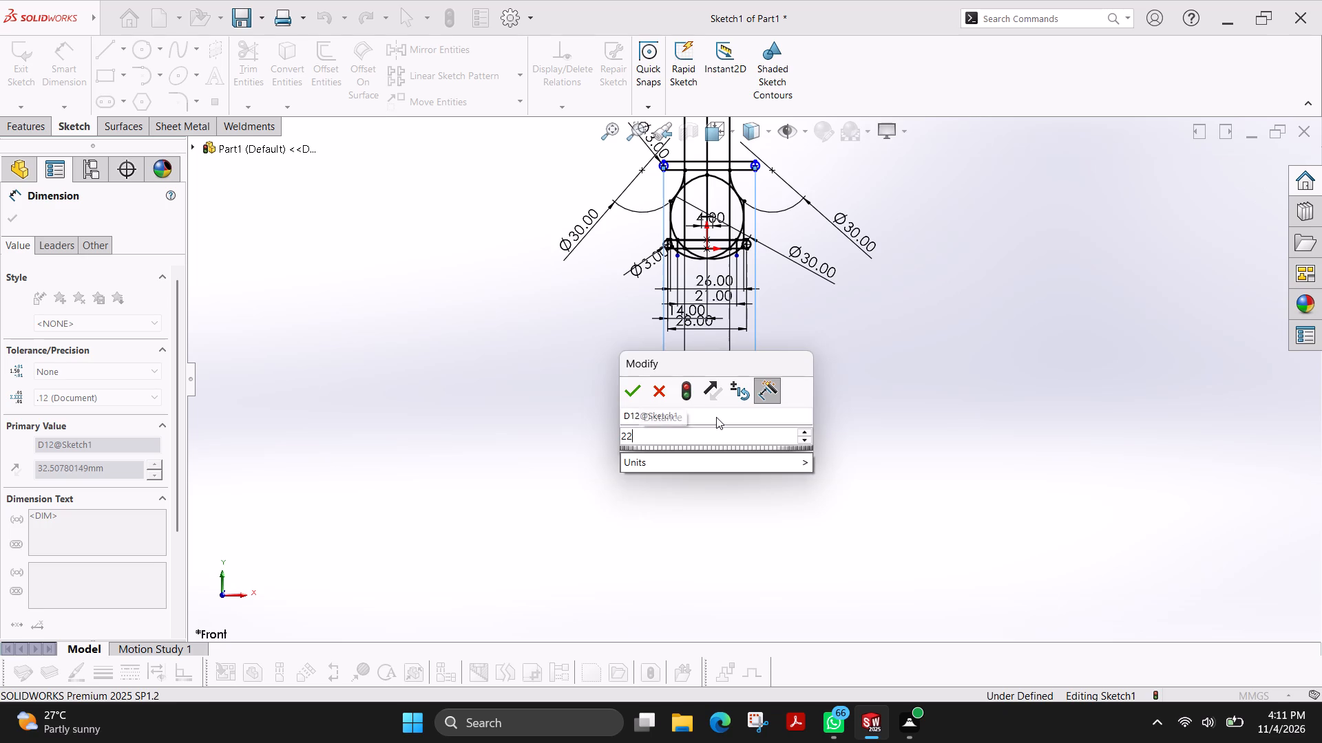
key("Return")
Dimension the distance from the upper band's left end circle centre to the vertical centreline as 11 mm.
scroll(729, 215, "up", 3)
scroll(728, 215, "down", 6)
scroll(751, 412, "down", 2)
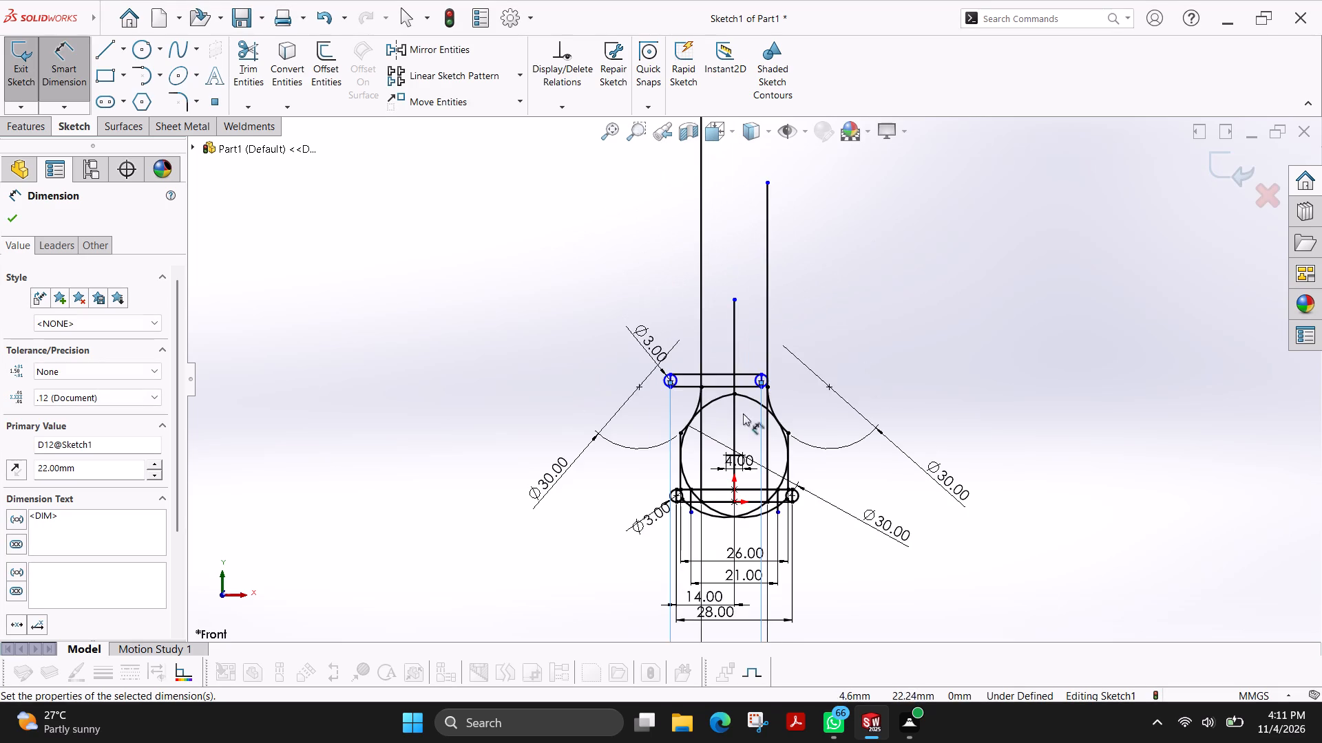
scroll(743, 413, "down", 1)
left_click(612, 347)
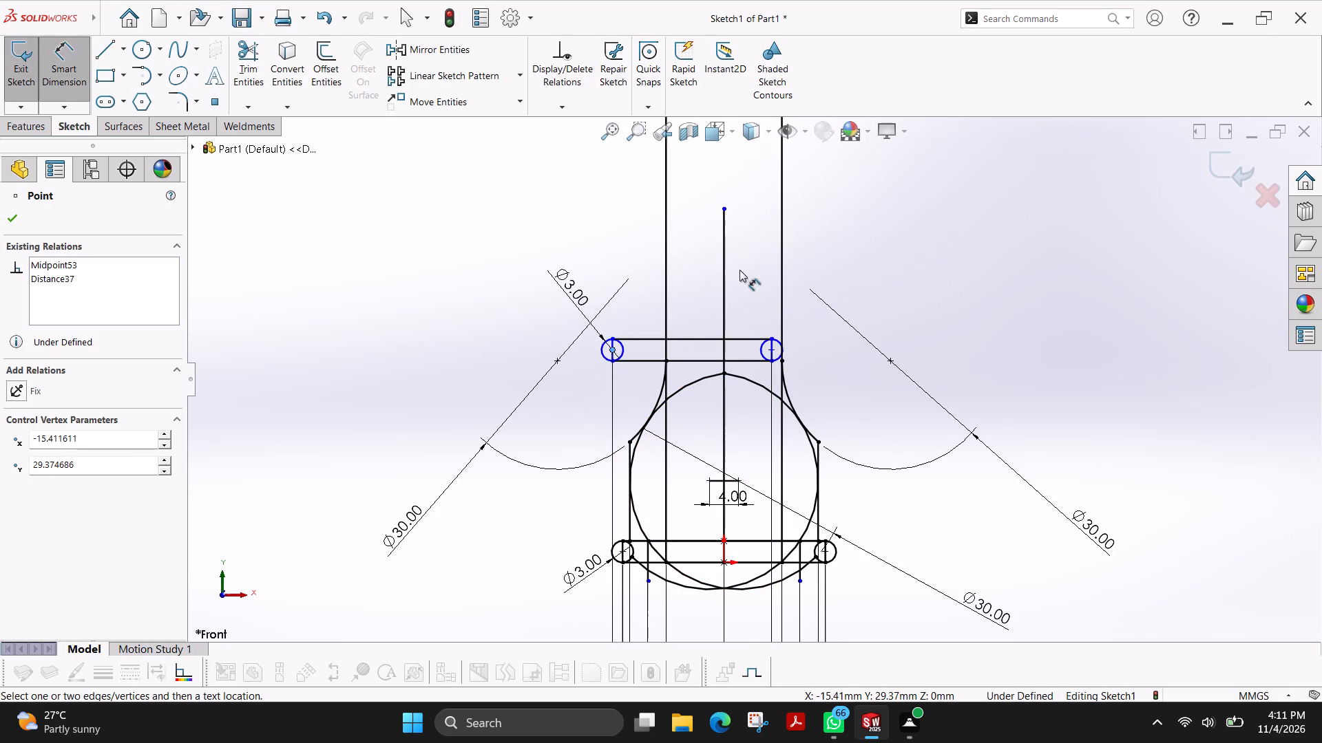
left_click(721, 274)
scroll(693, 489, "up", 8)
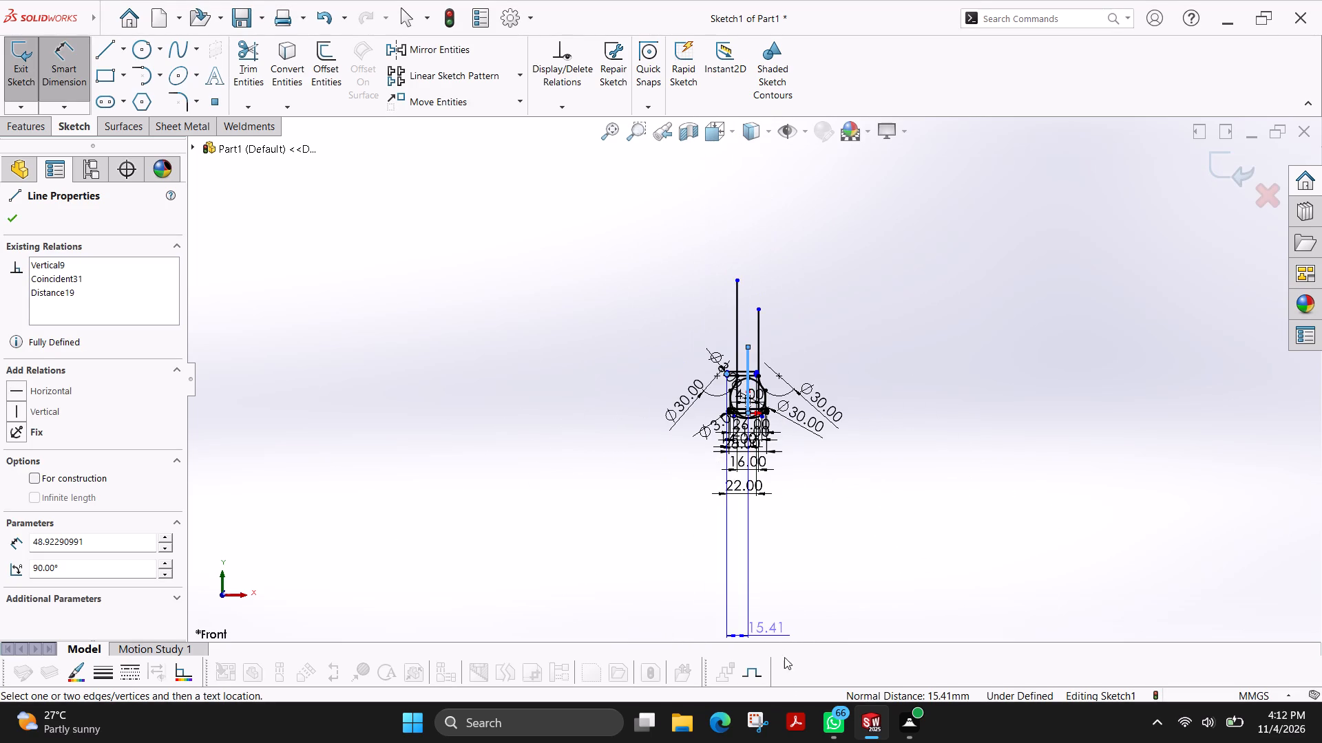
left_click(737, 522)
type("11")
key("Return")
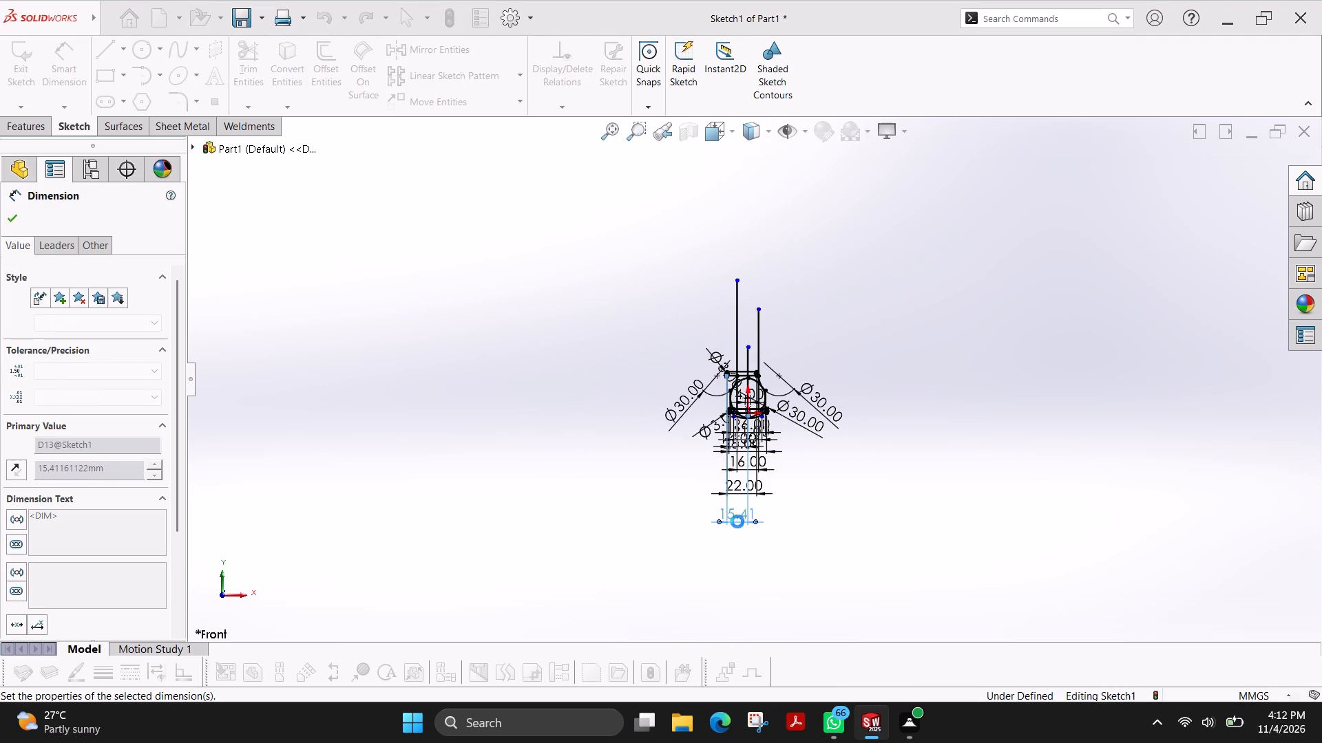
Trim away the upper band's two short vertical sides inside its end circles.
scroll(767, 387, "down", 13)
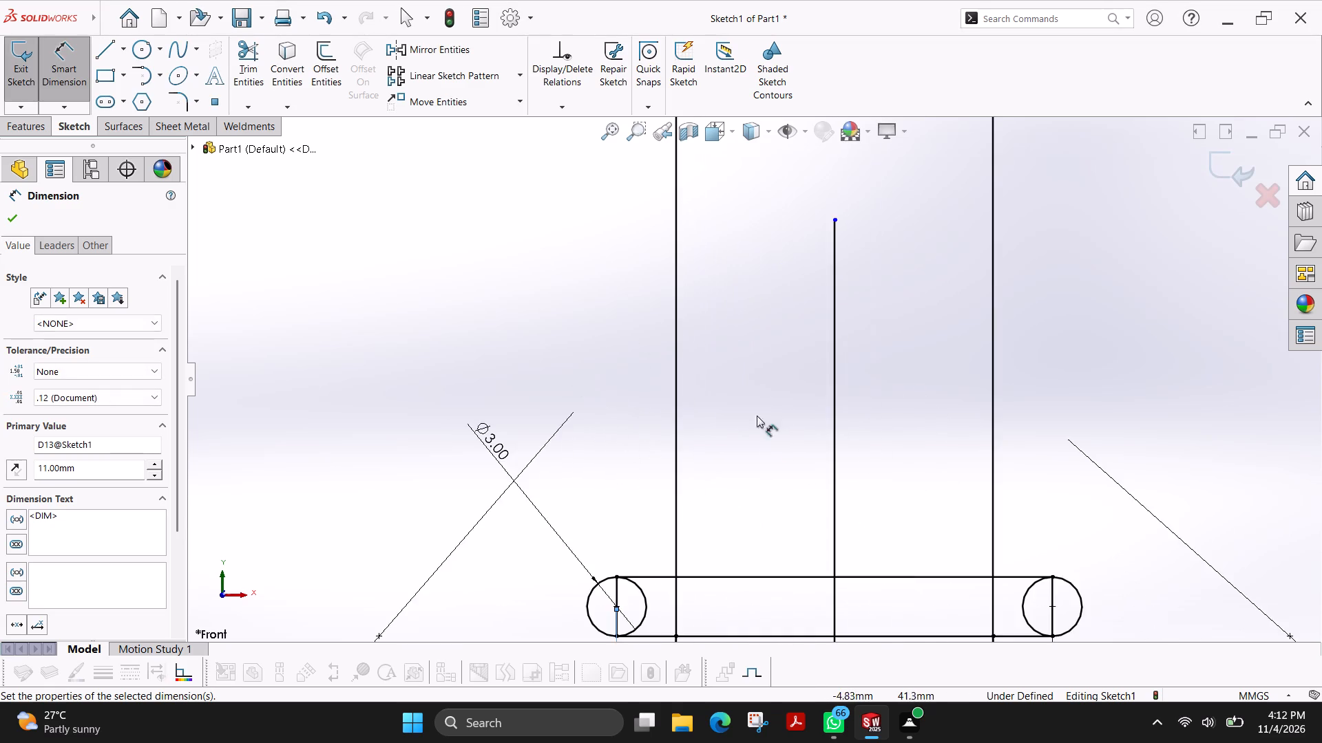
scroll(788, 442, "up", 5)
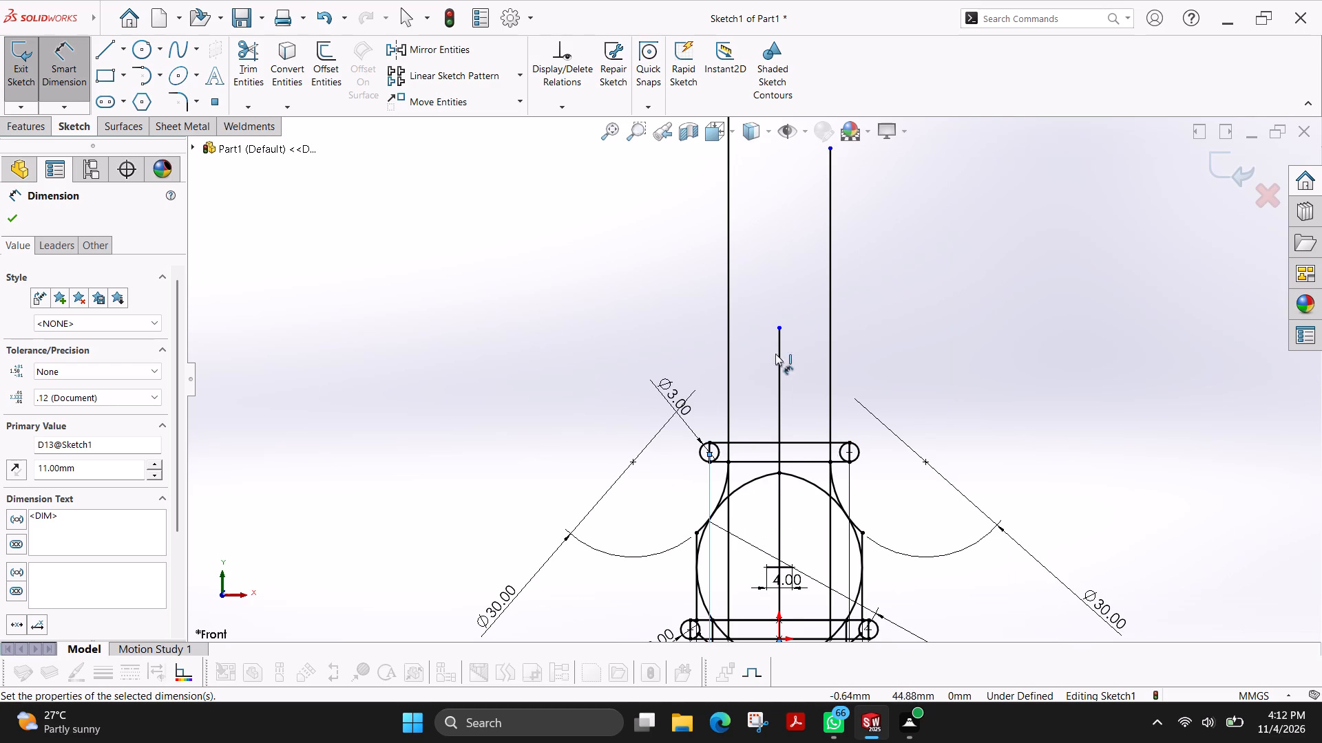
scroll(790, 436, "down", 6)
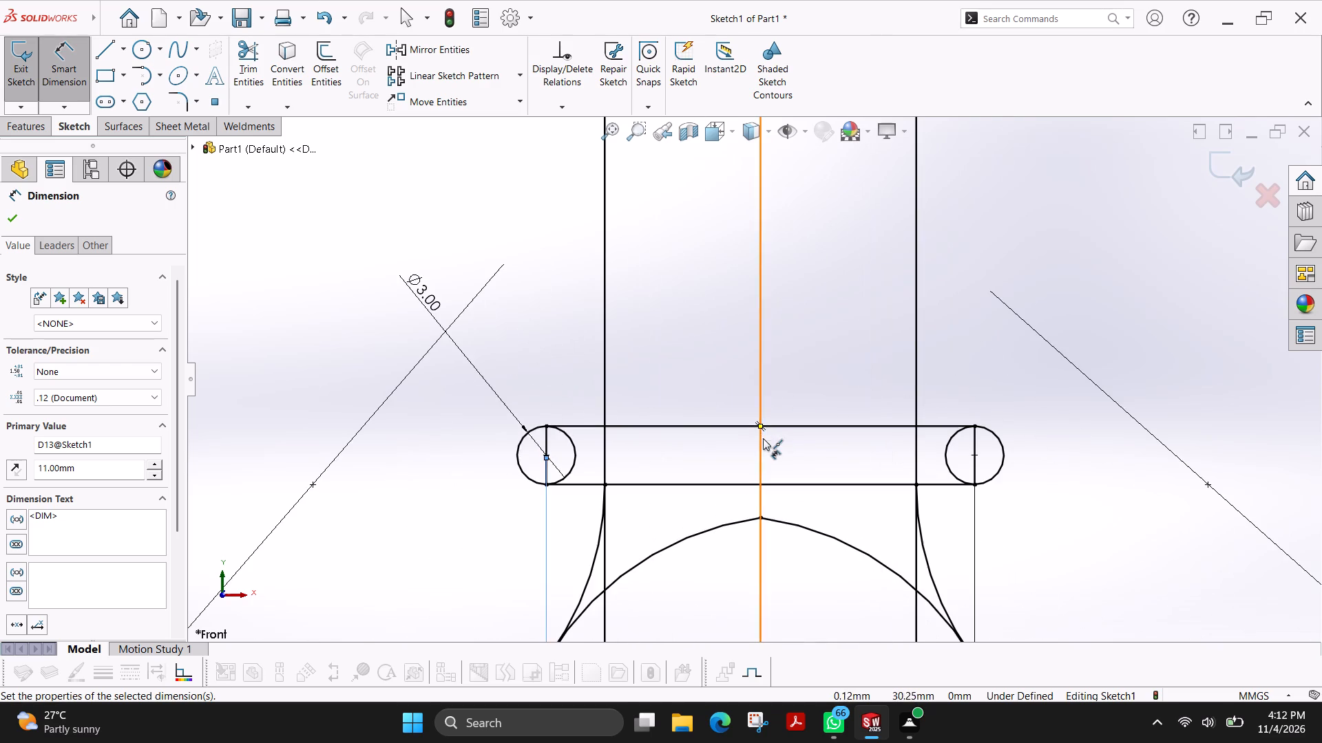
left_click(242, 69)
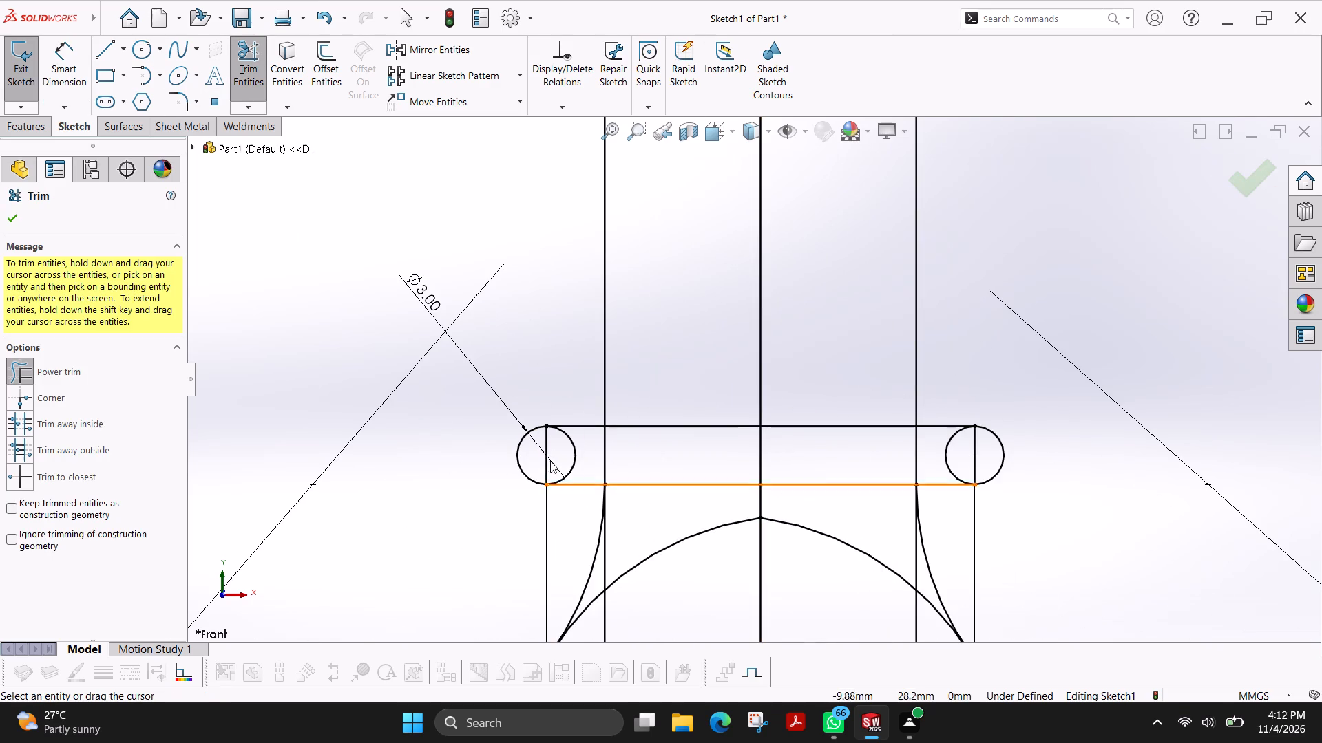
left_click_drag(555, 441, 540, 444)
left_click_drag(962, 449, 965, 447)
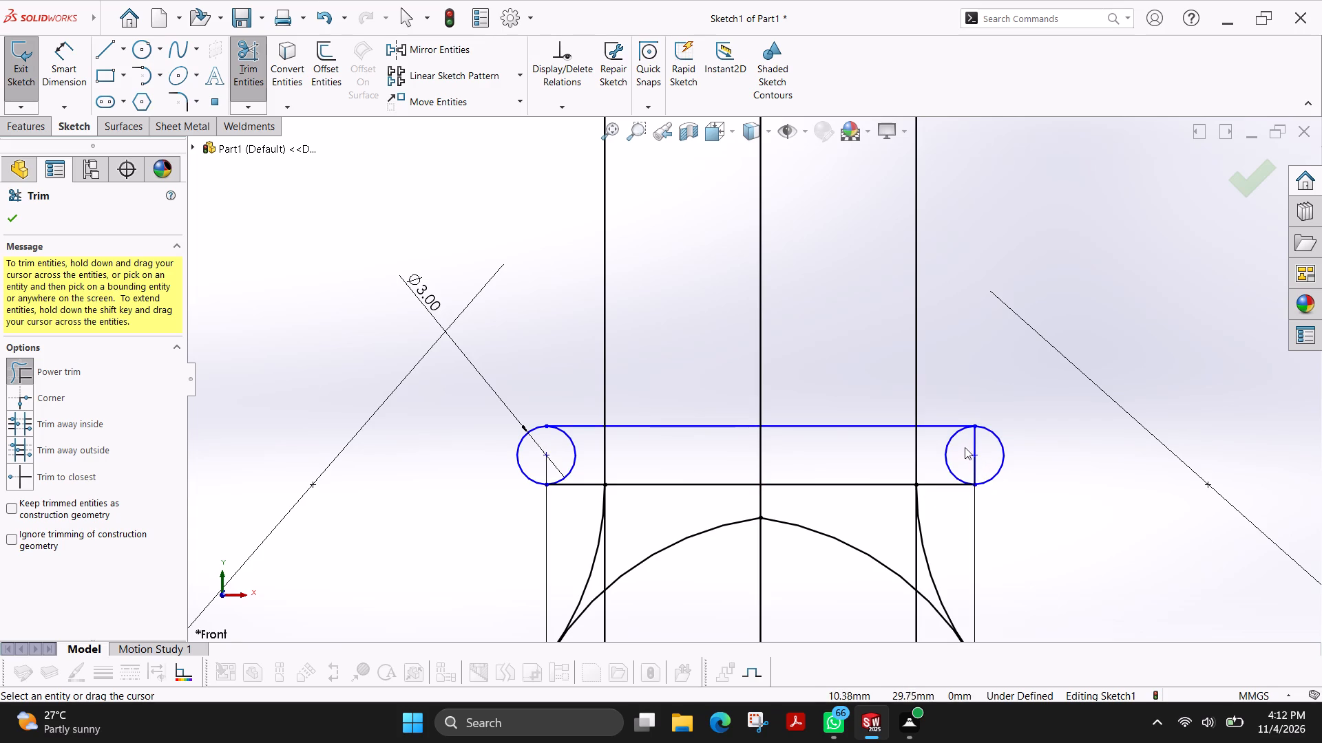
left_click_drag(965, 447, 976, 455)
Sketch a three-sided rectangular outline rising from the upper band's end circle centres, about 22 mm wide and 22 mm tall.
scroll(801, 419, "up", 3)
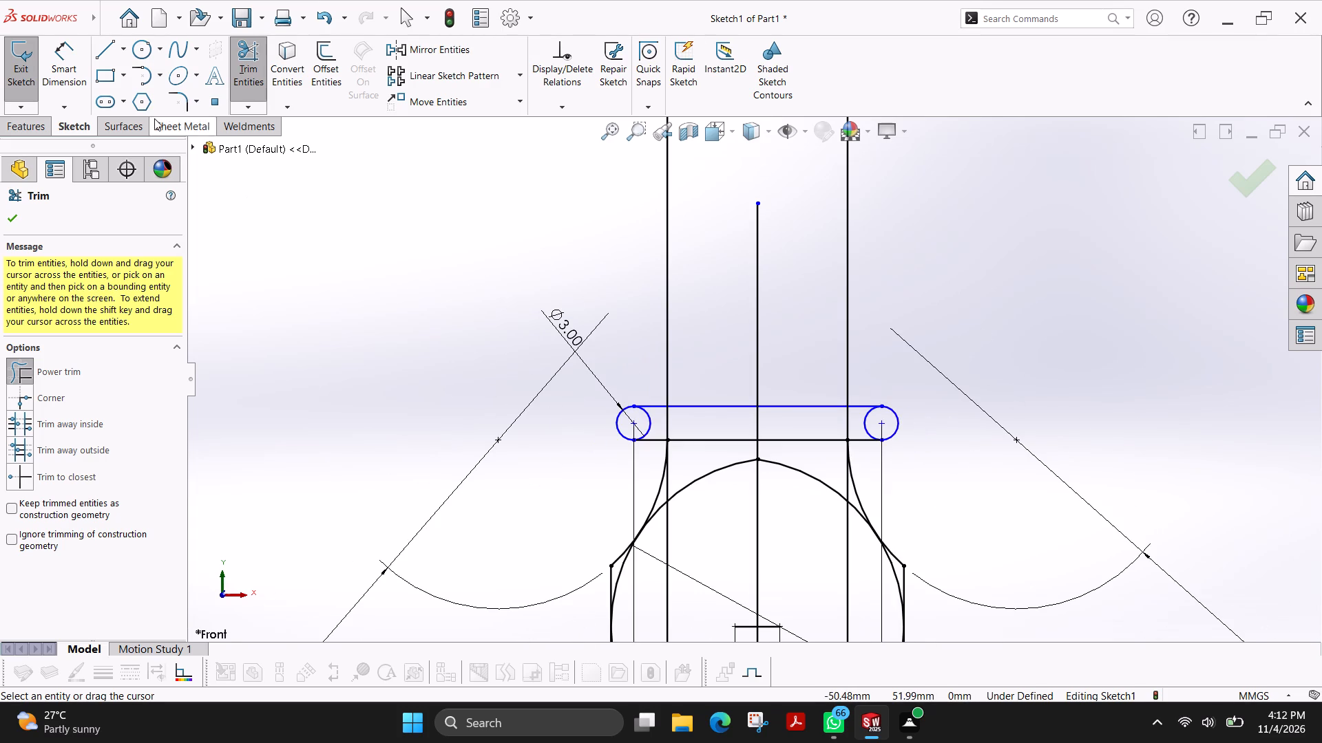
left_click(103, 52)
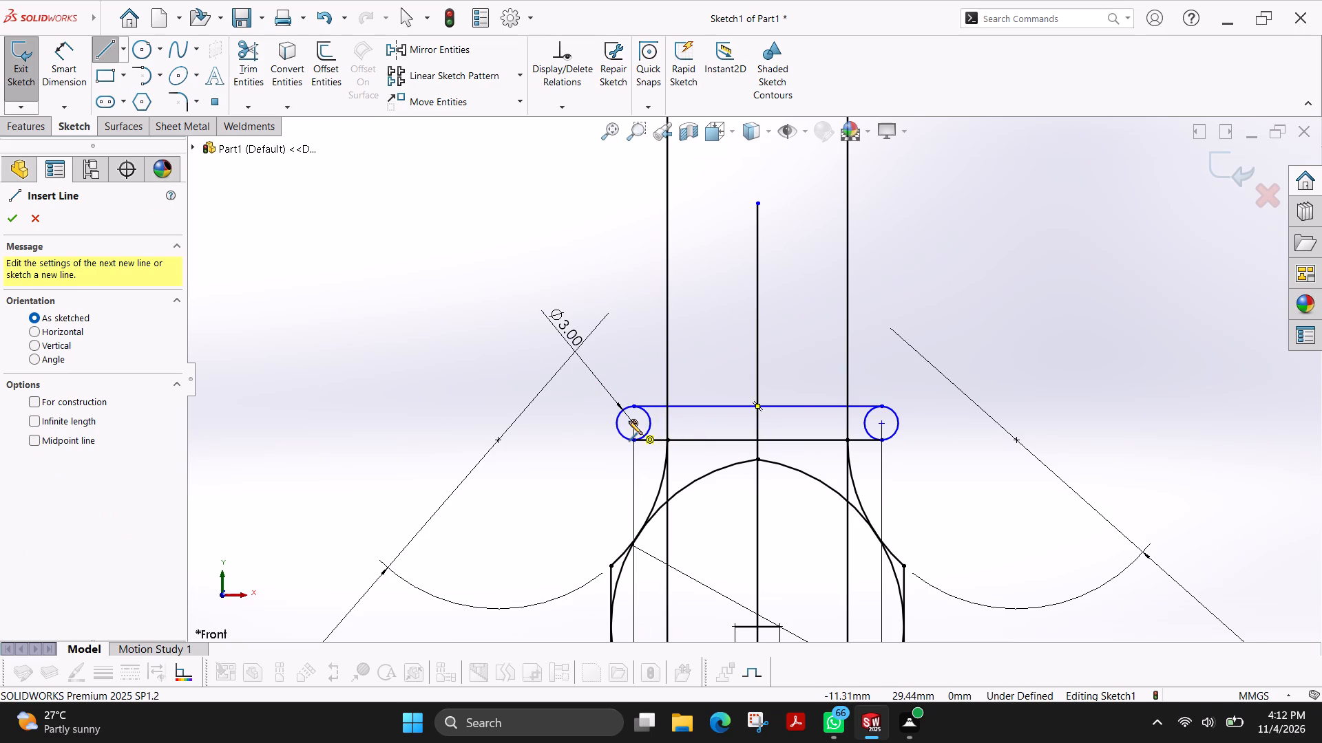
left_click(634, 426)
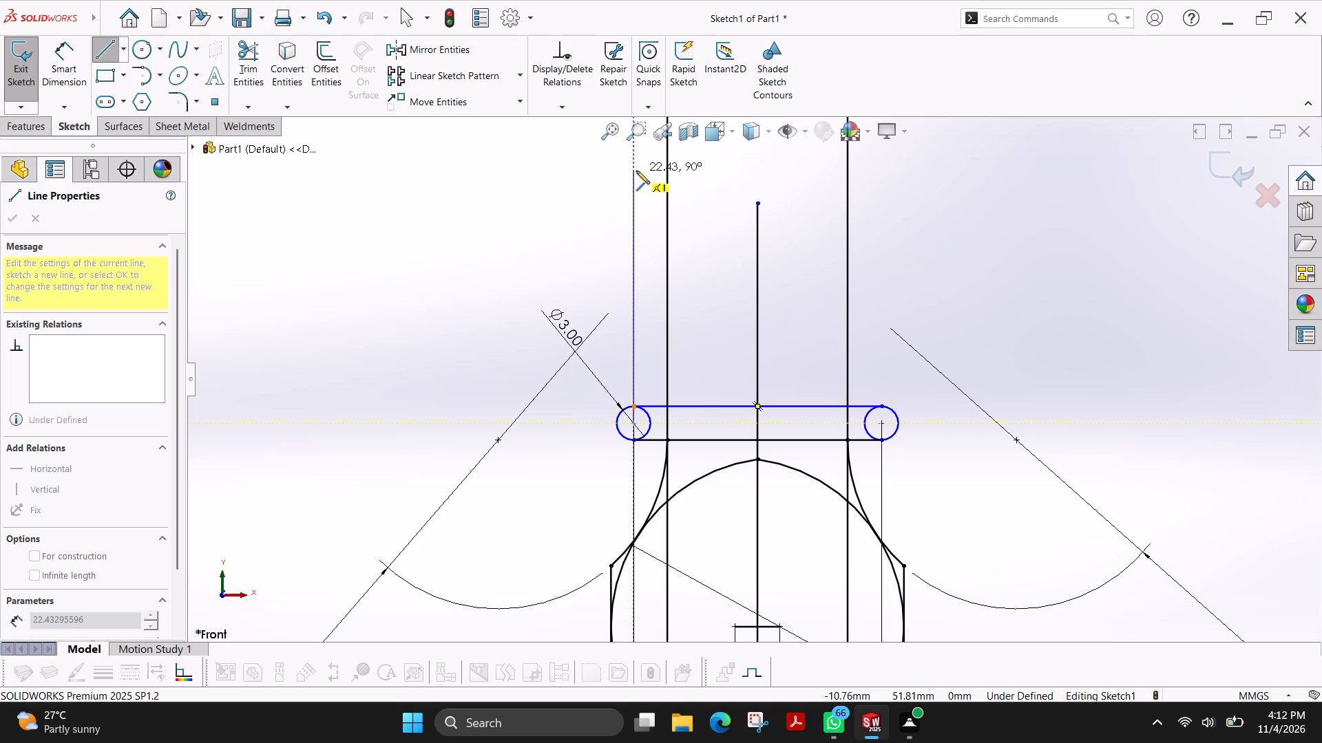
left_click(884, 169)
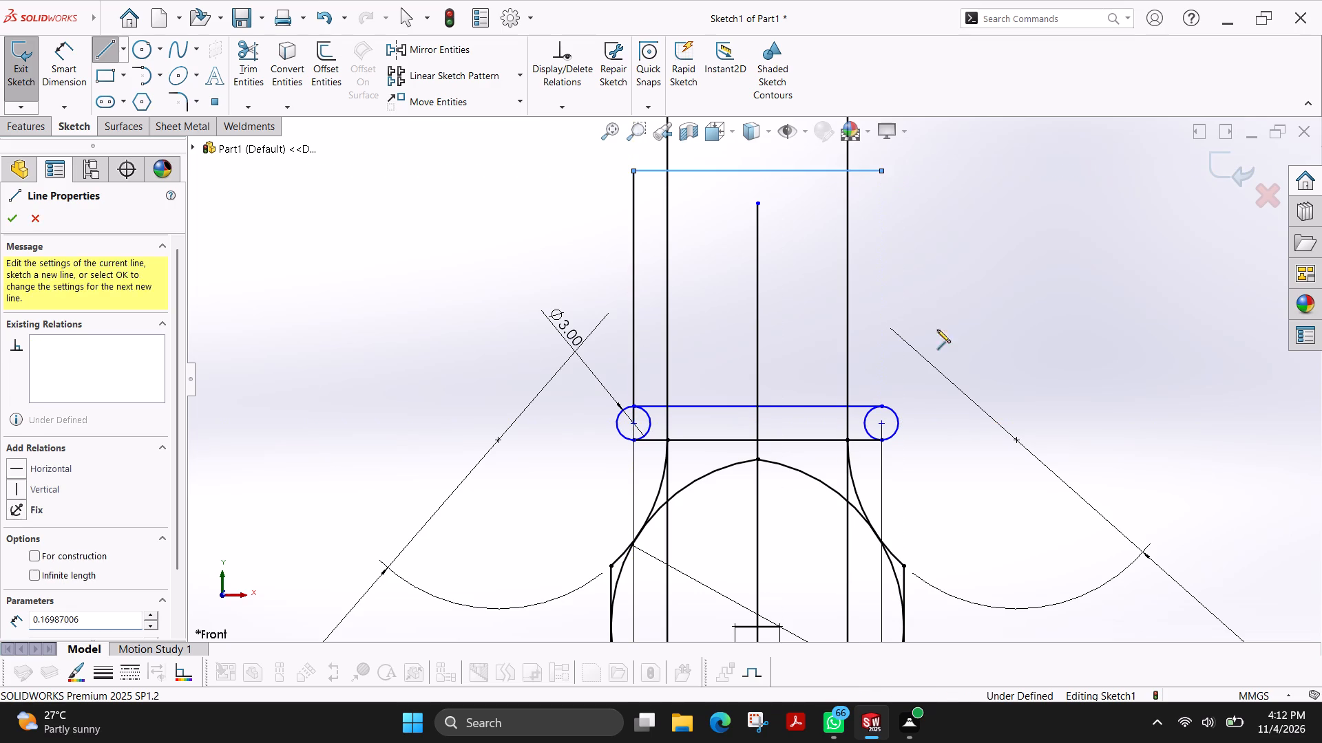
left_click(882, 421)
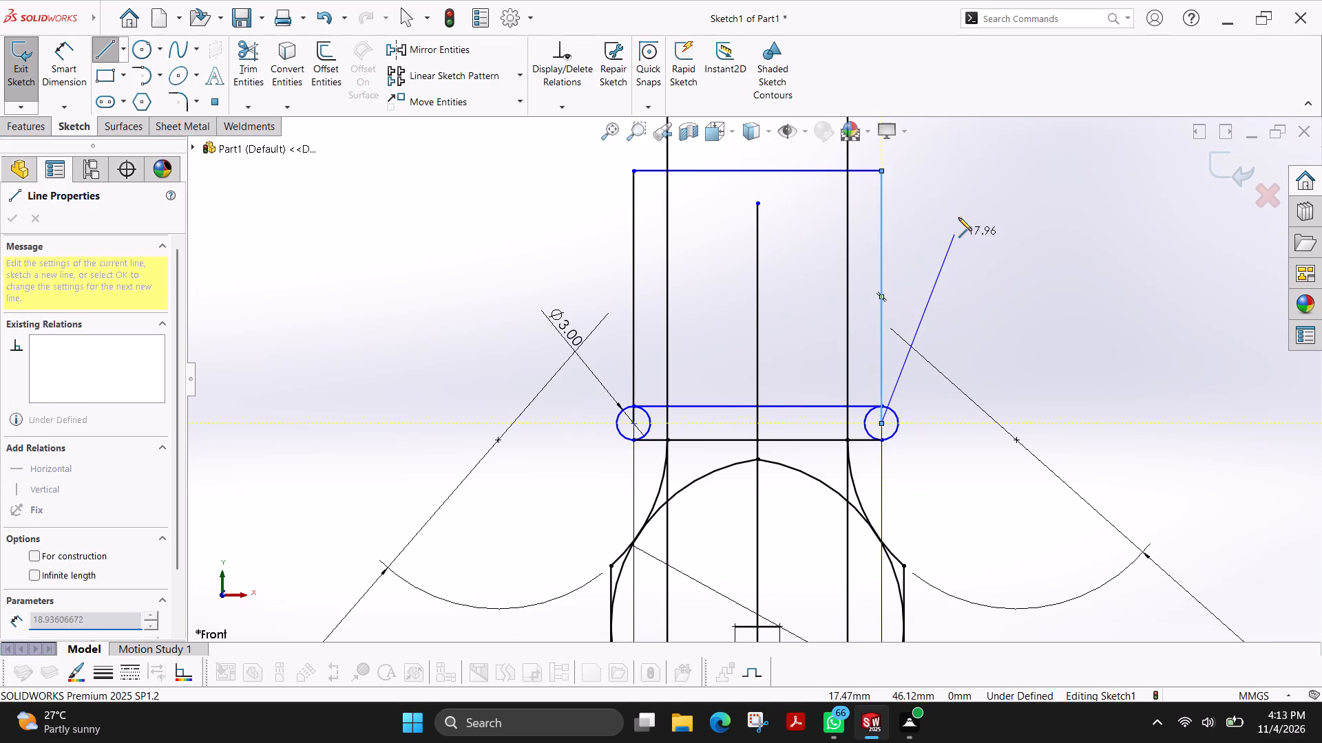
key("Escape")
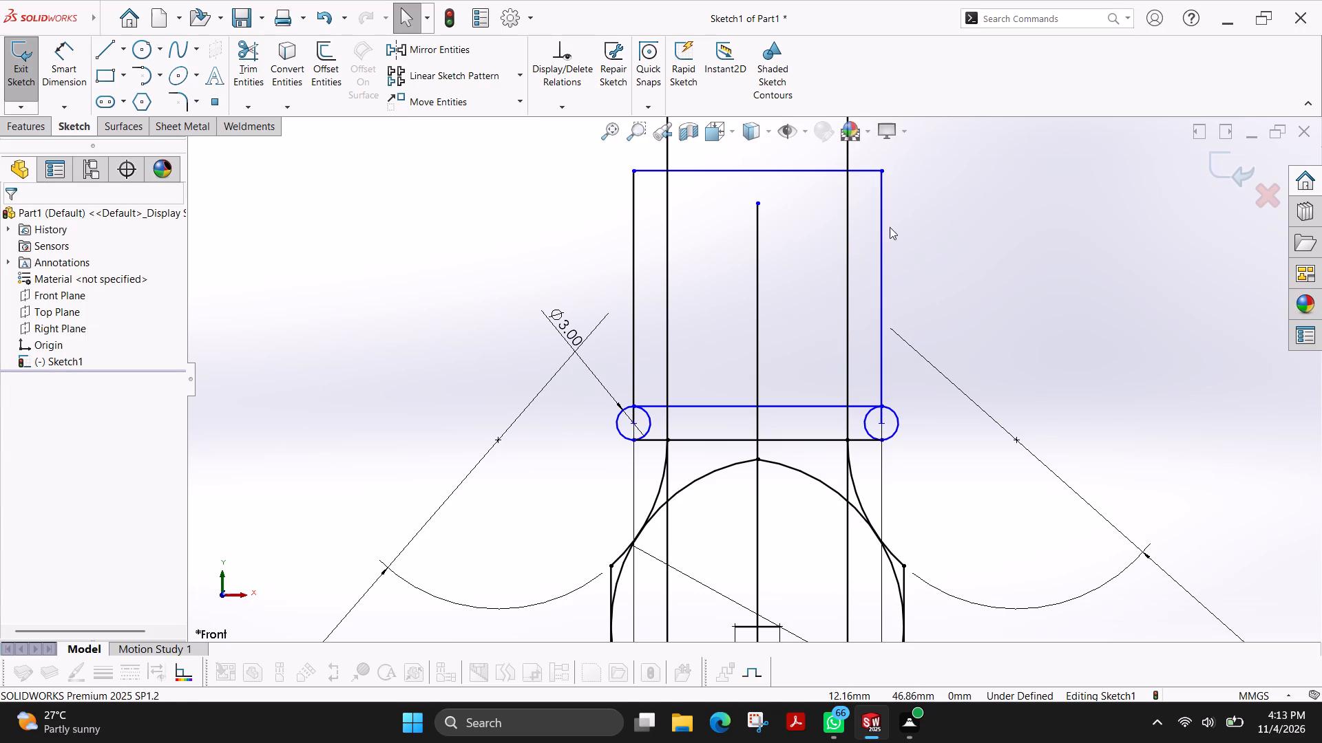
Sketch two full-width horizontal lines across the new outline, about 6.3 mm below its top edge and about 2.7 mm apart.
left_click(105, 58)
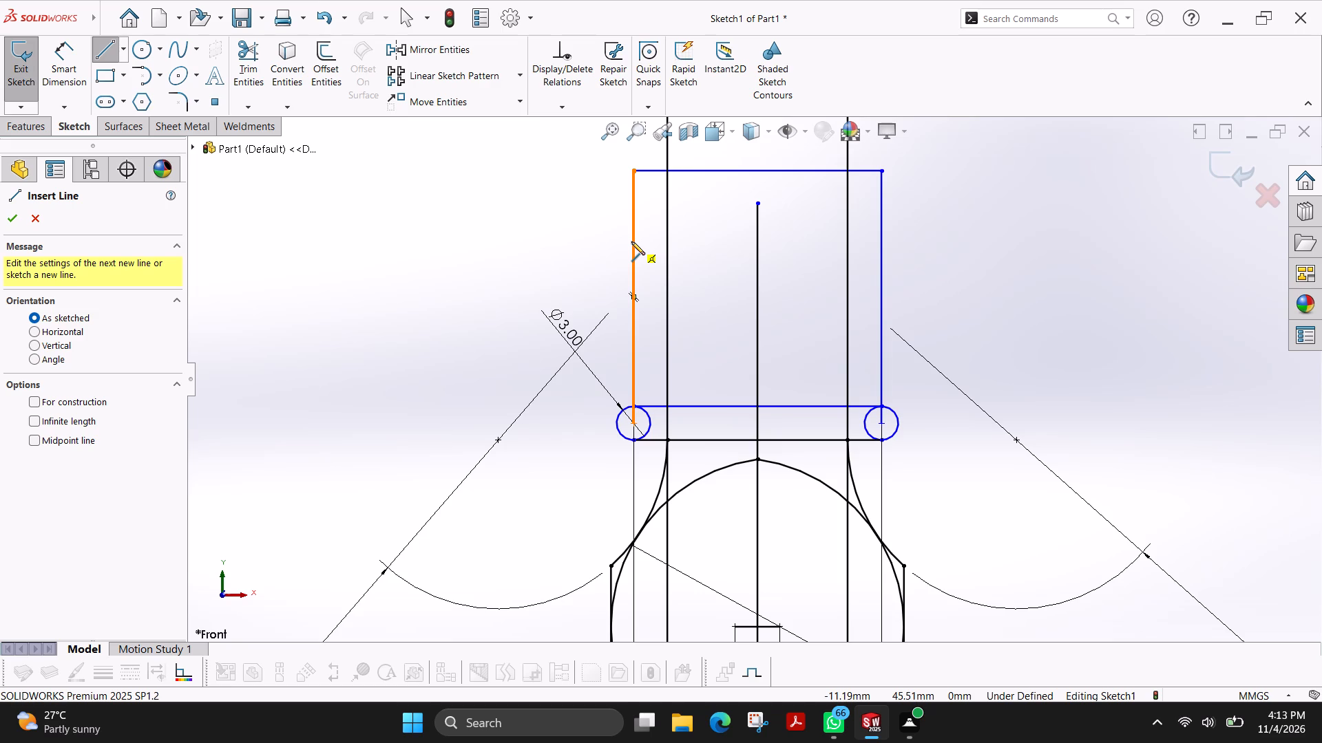
left_click(631, 241)
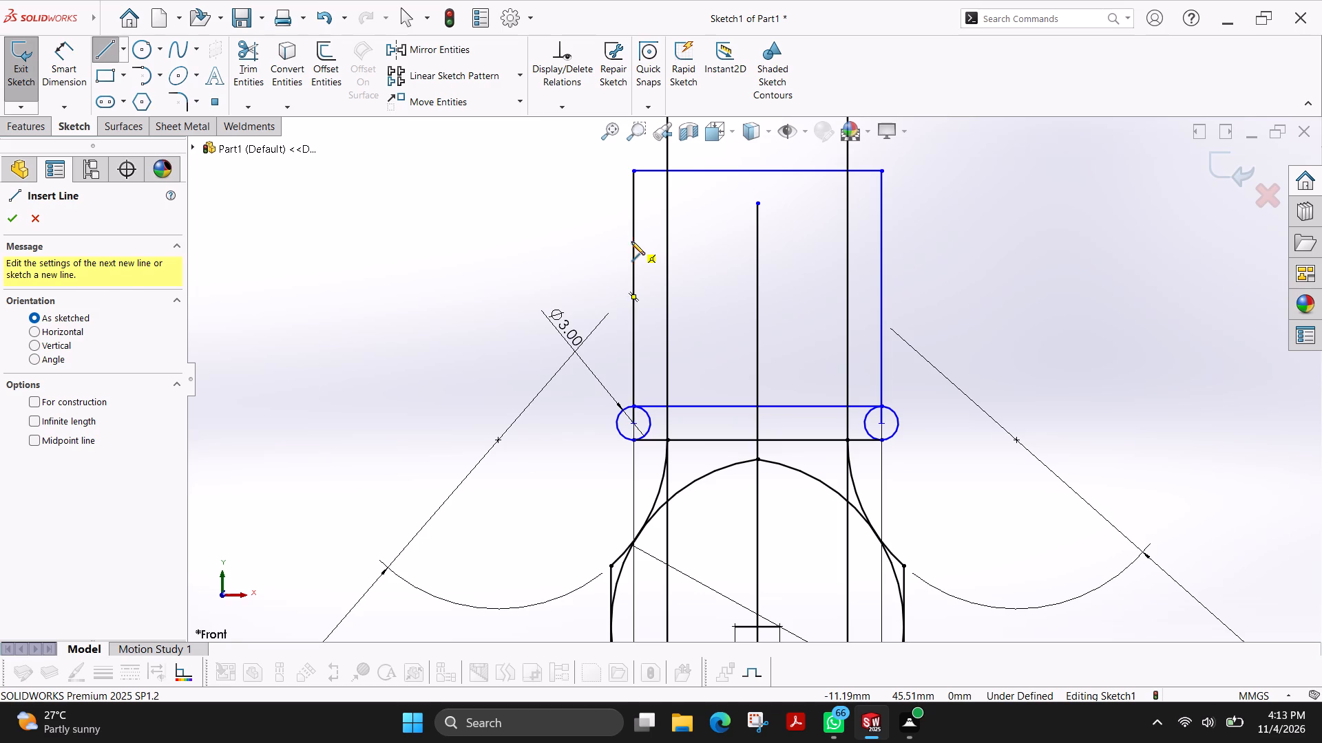
left_click(881, 241)
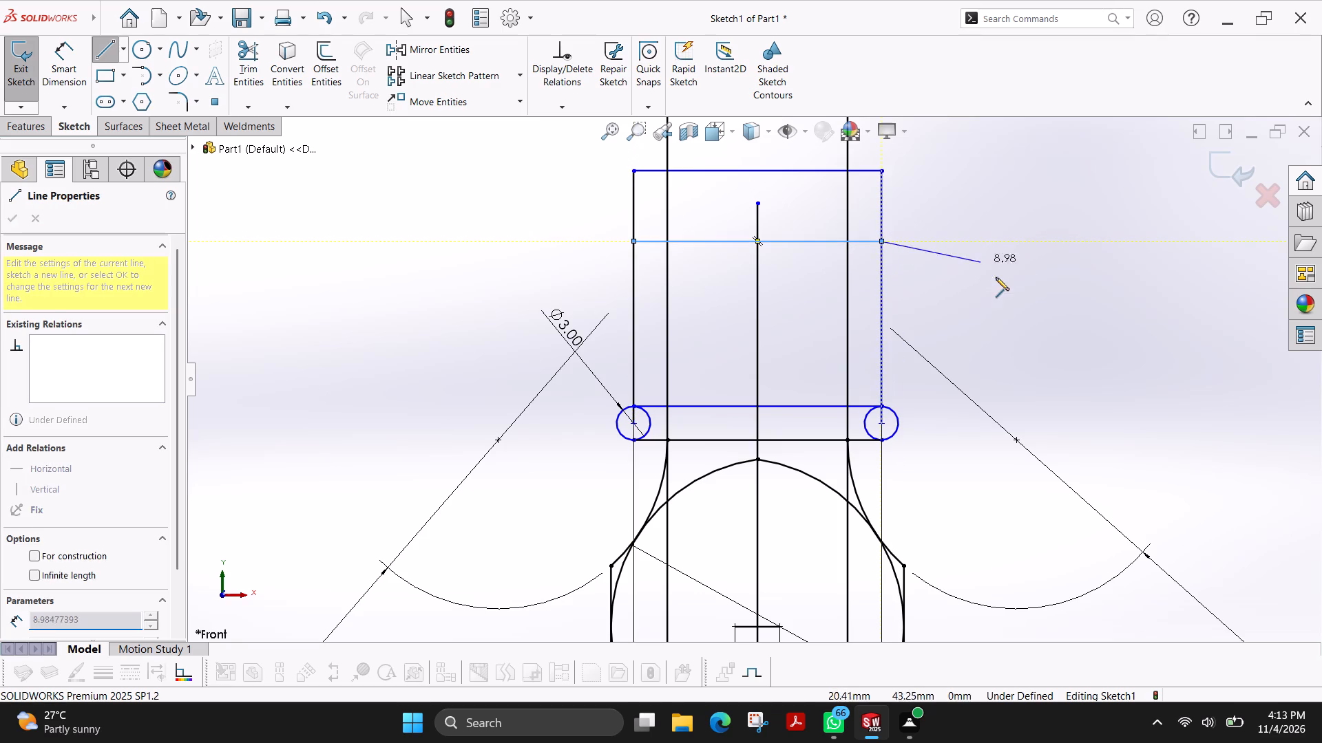
key("Escape")
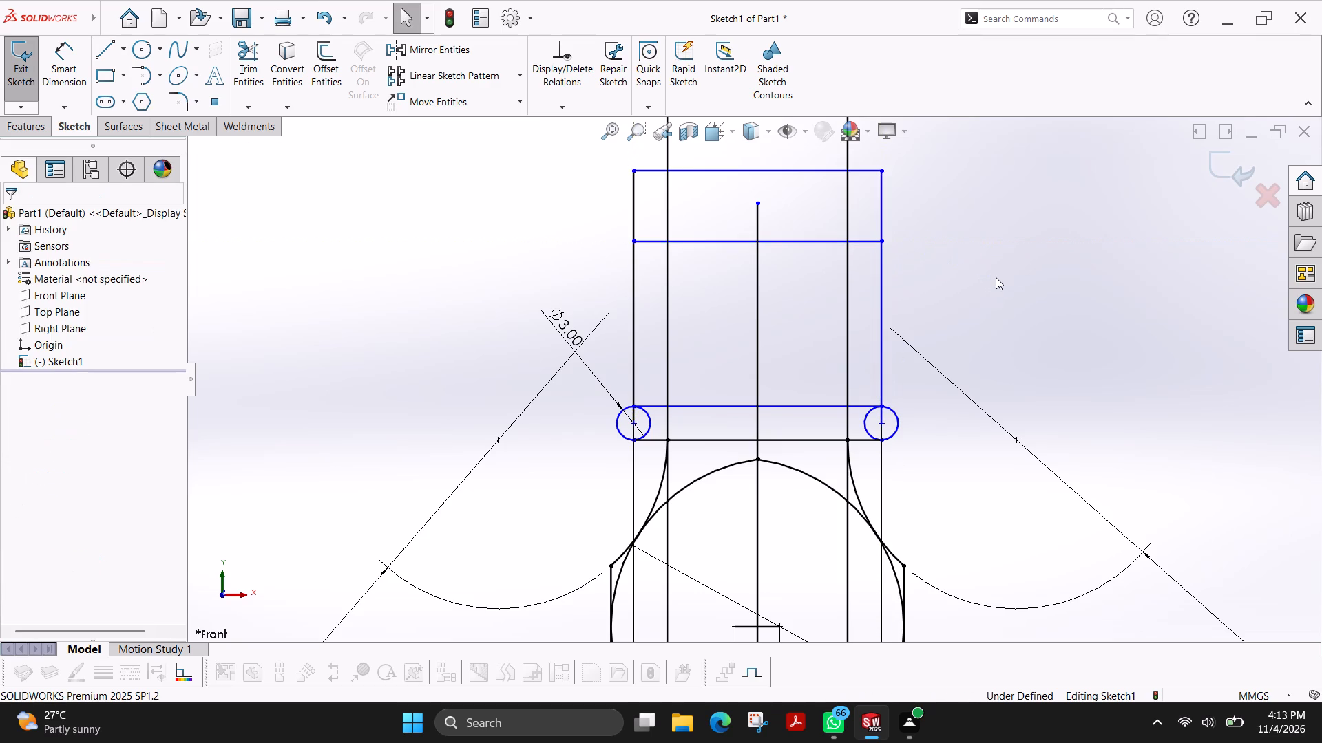
left_click(107, 42)
left_click(631, 272)
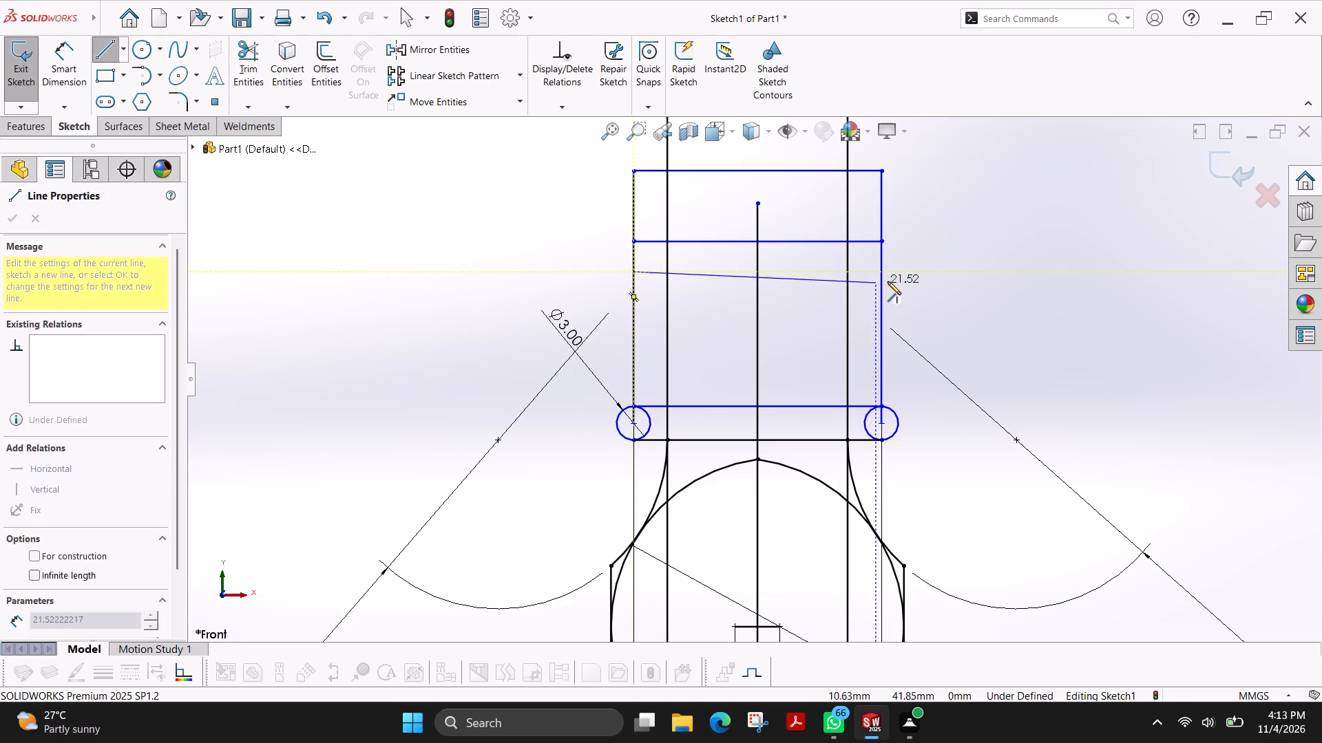
left_click(881, 270)
key("Escape")
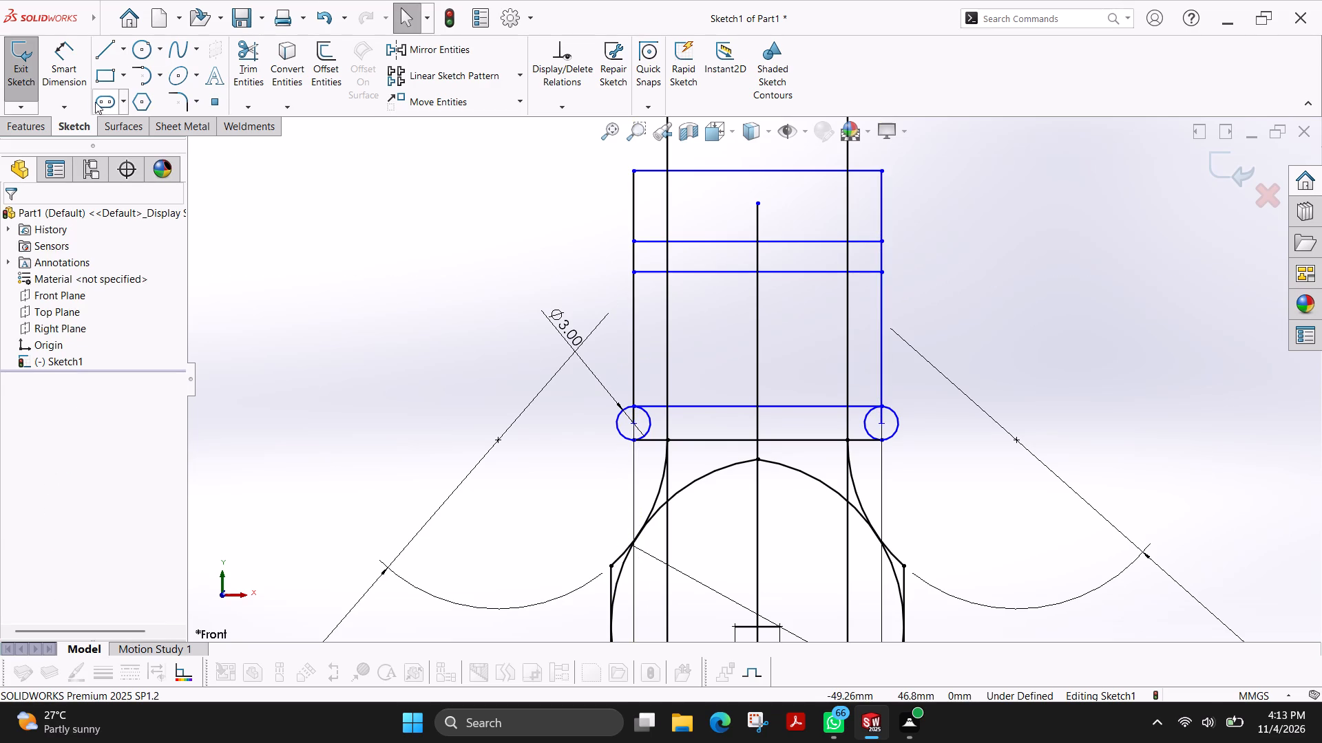
Dimension the distance from the outline's top edge to the upper horizontal cross line as 8 mm.
left_click(76, 75)
left_click(709, 241)
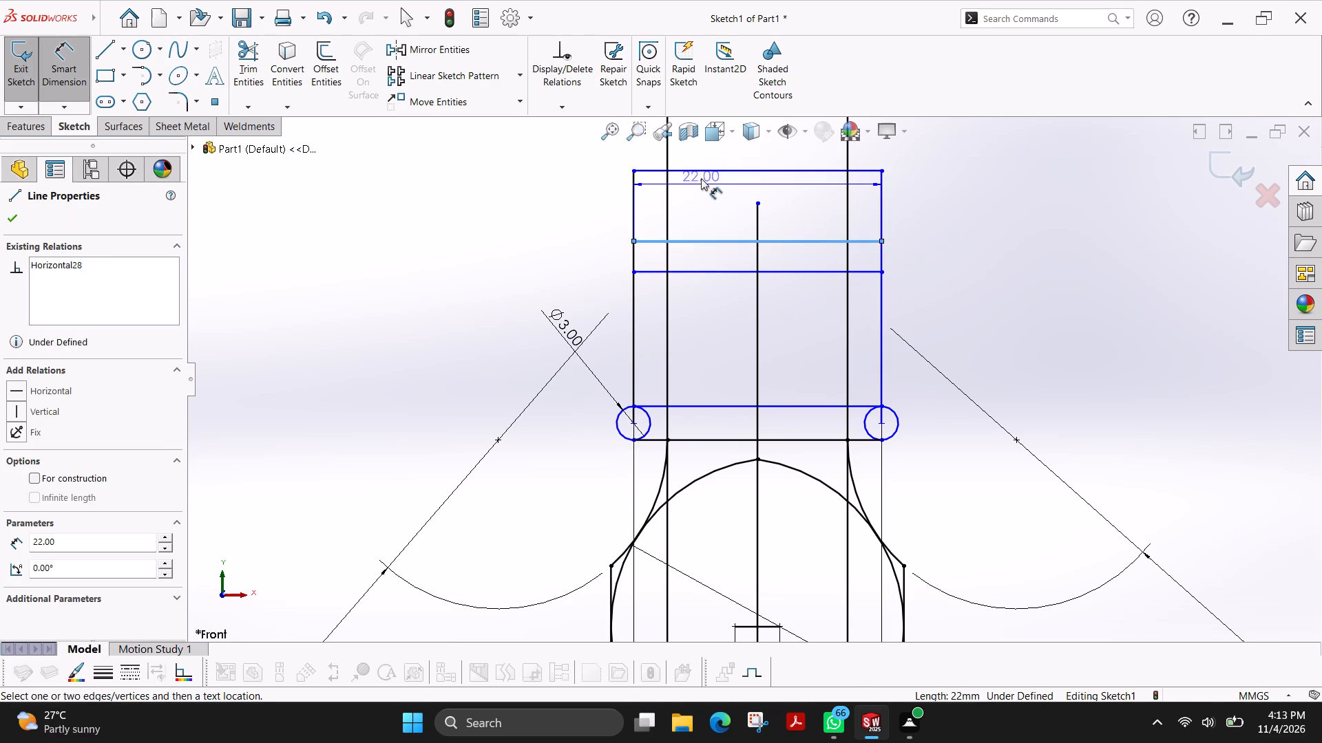
left_click(701, 172)
left_click(494, 211)
key("8")
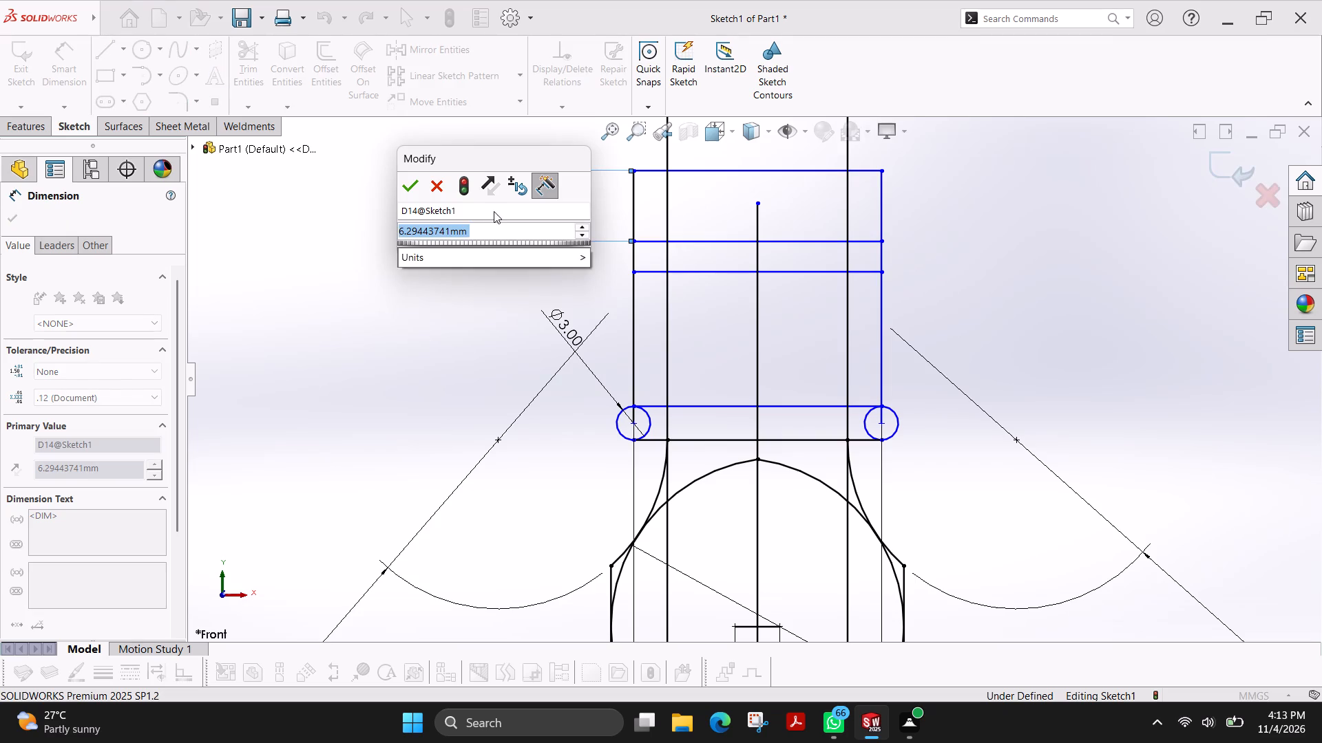
key("Return")
Dimension the gap between the two horizontal cross lines as 2 mm.
scroll(797, 260, "up", 1)
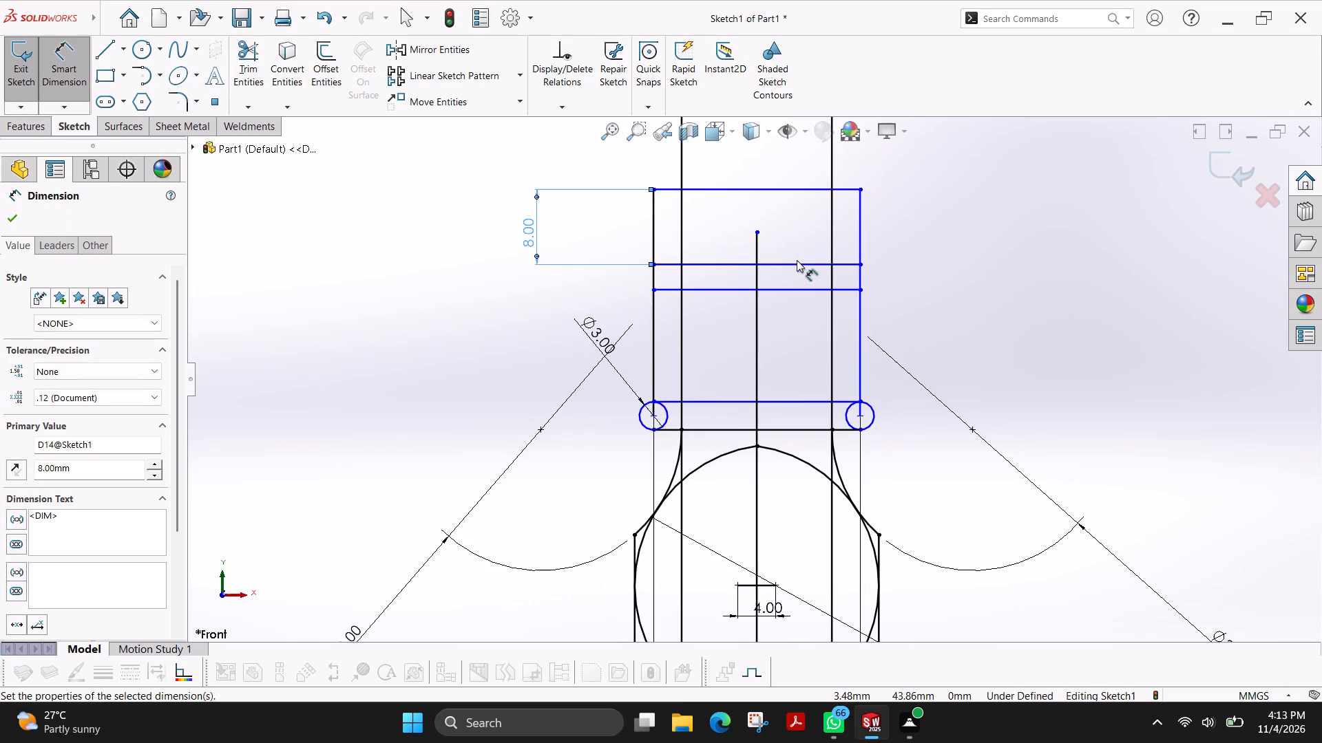
left_click(740, 290)
left_click(730, 266)
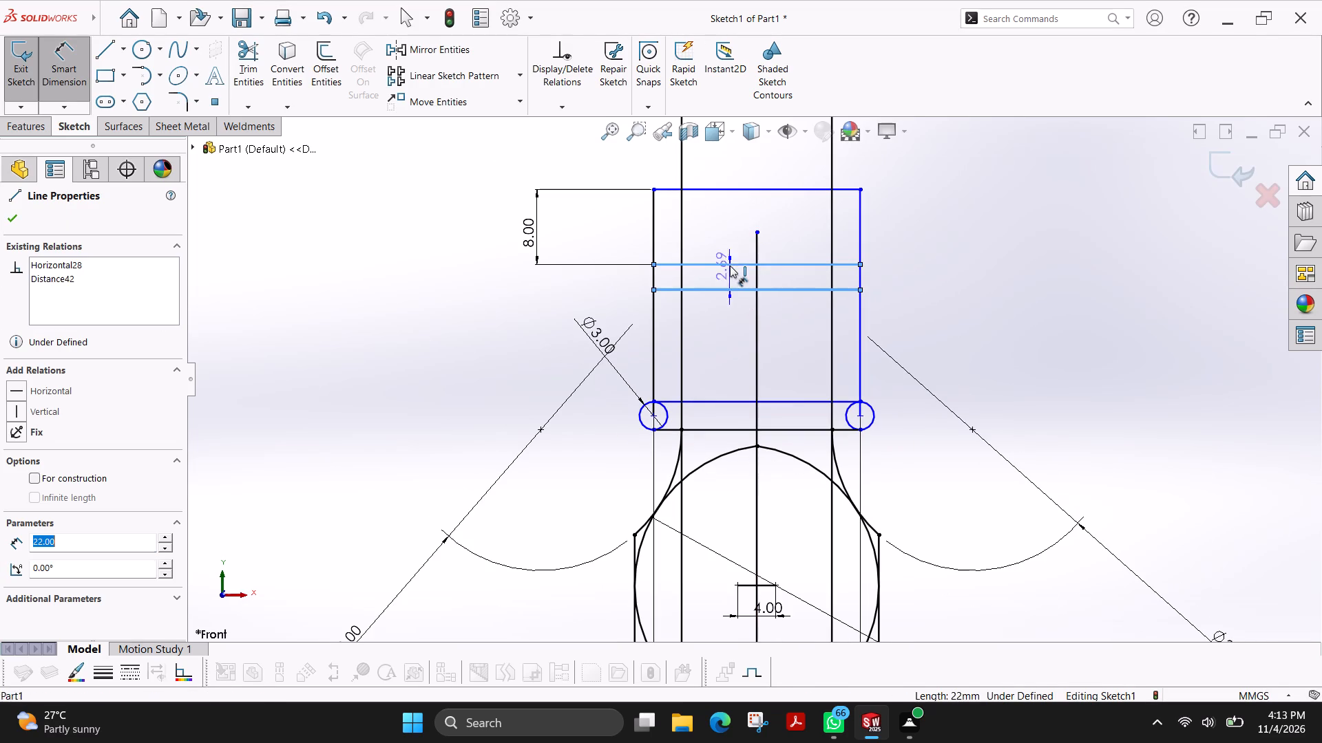
left_click(992, 277)
key("2")
key("Return")
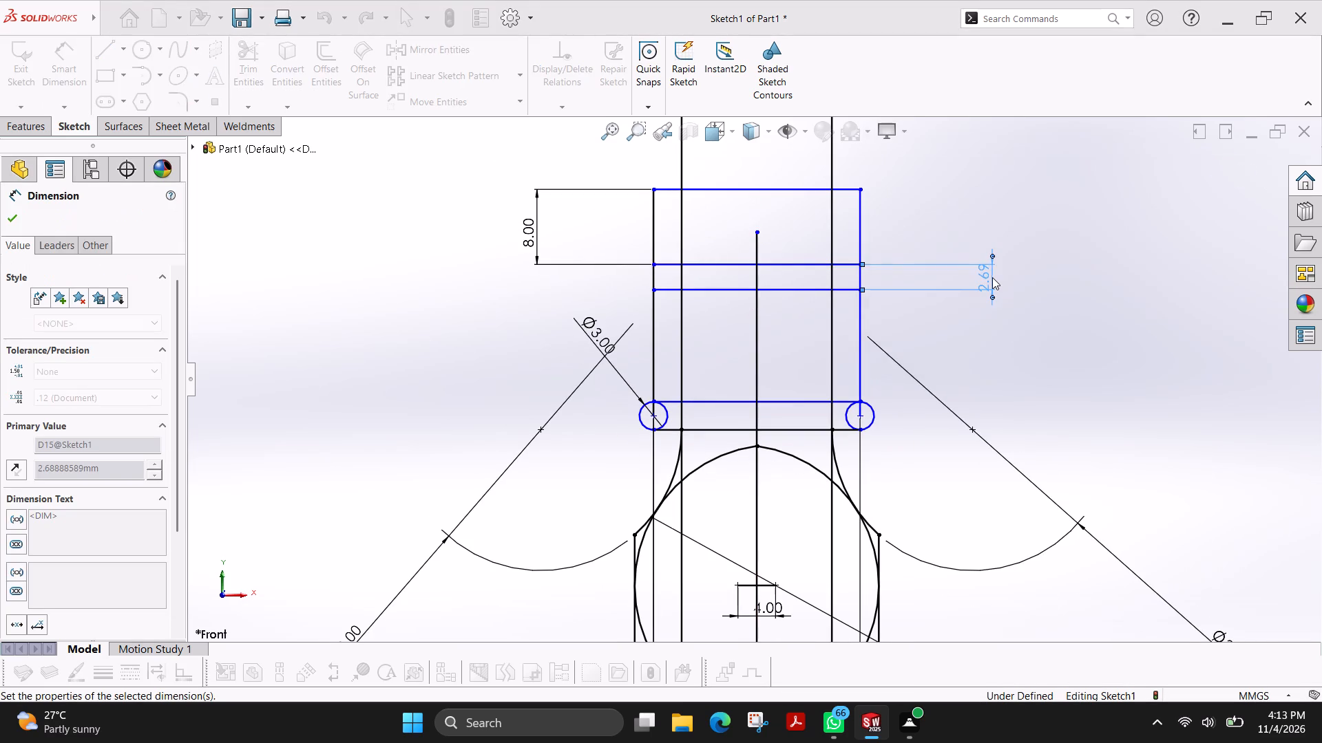
Dimension the vertical distance from the lower band's base line at the origin to the outline's top edge as 46 mm.
left_click(694, 199)
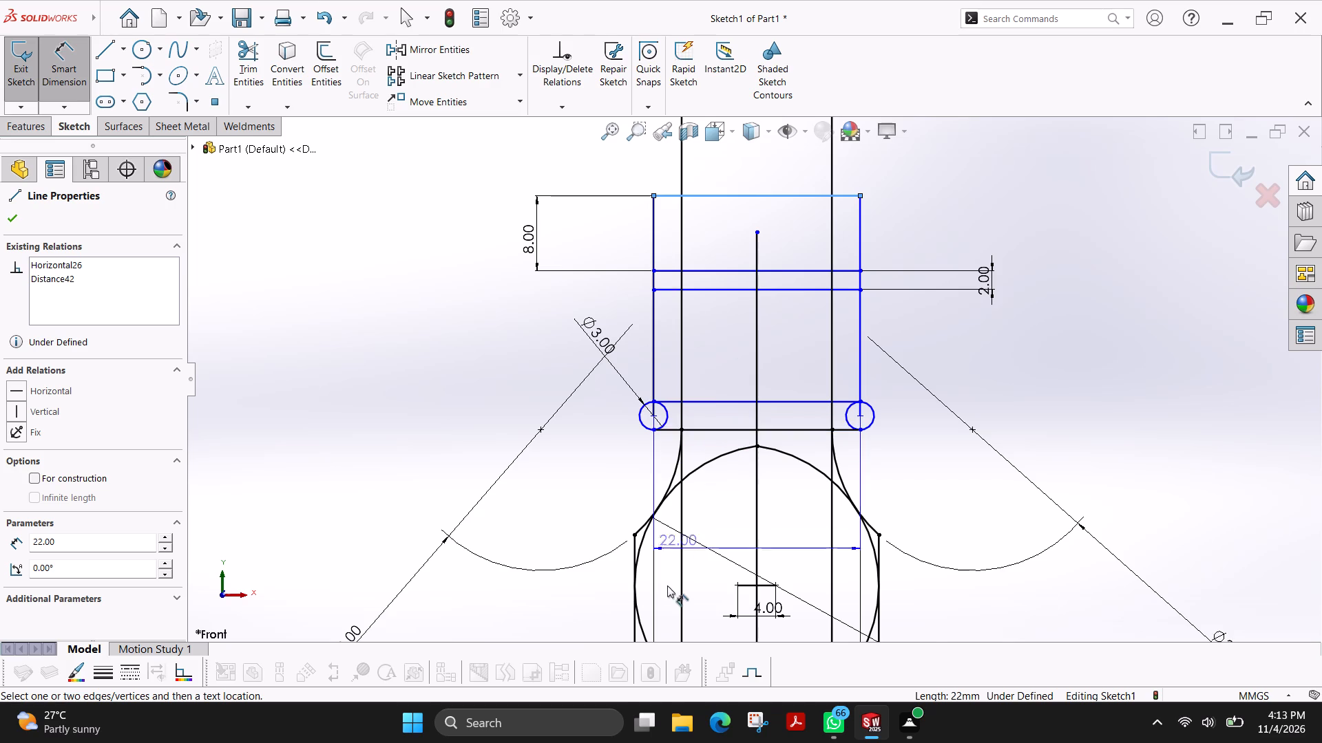
scroll(671, 592, "up", 5)
scroll(742, 526, "down", 5)
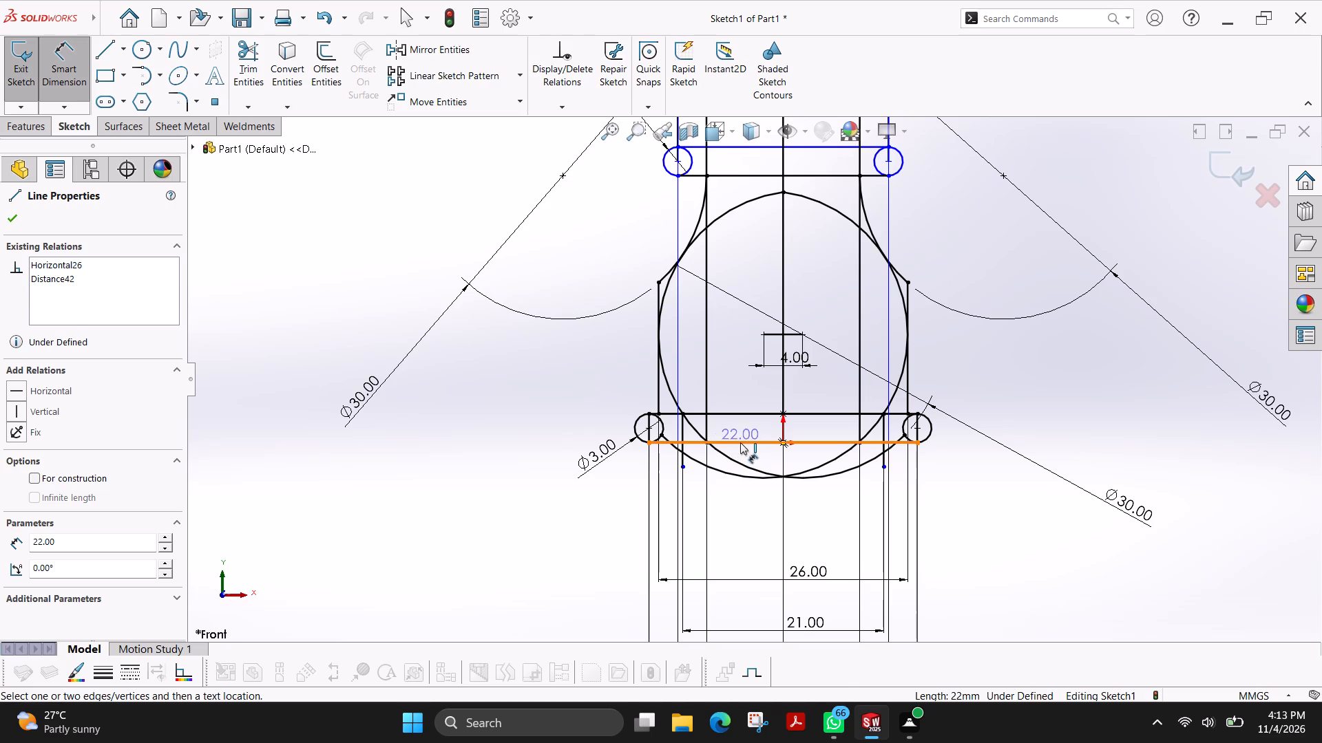
left_click(740, 442)
scroll(411, 330, "up", 4)
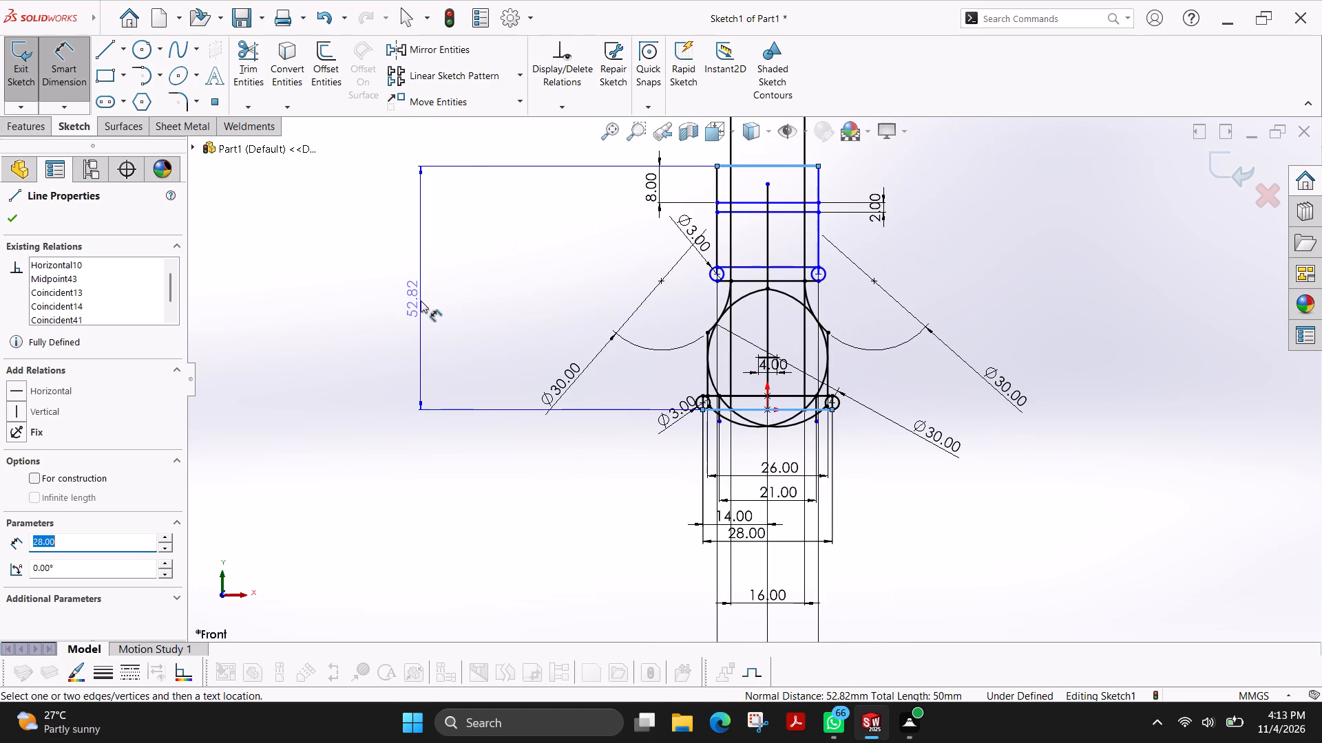
left_click(421, 301)
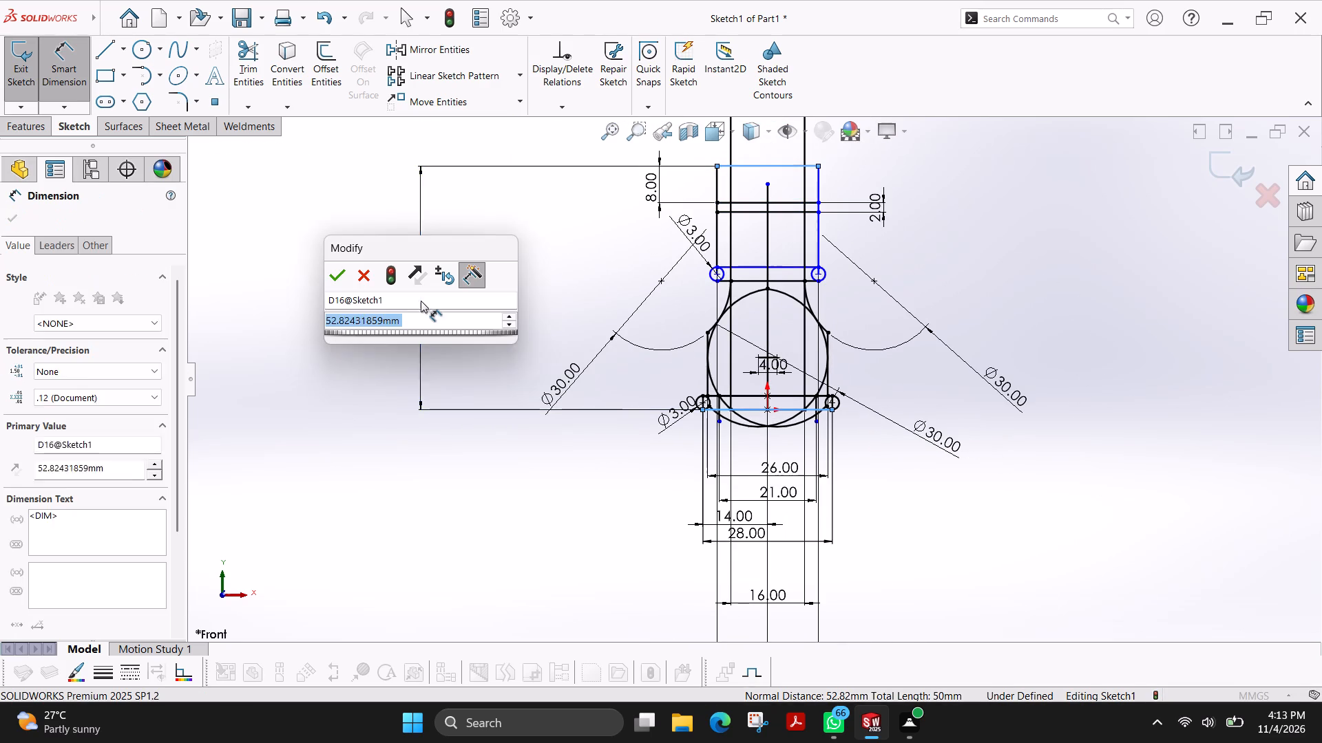
type("46")
key("Return")
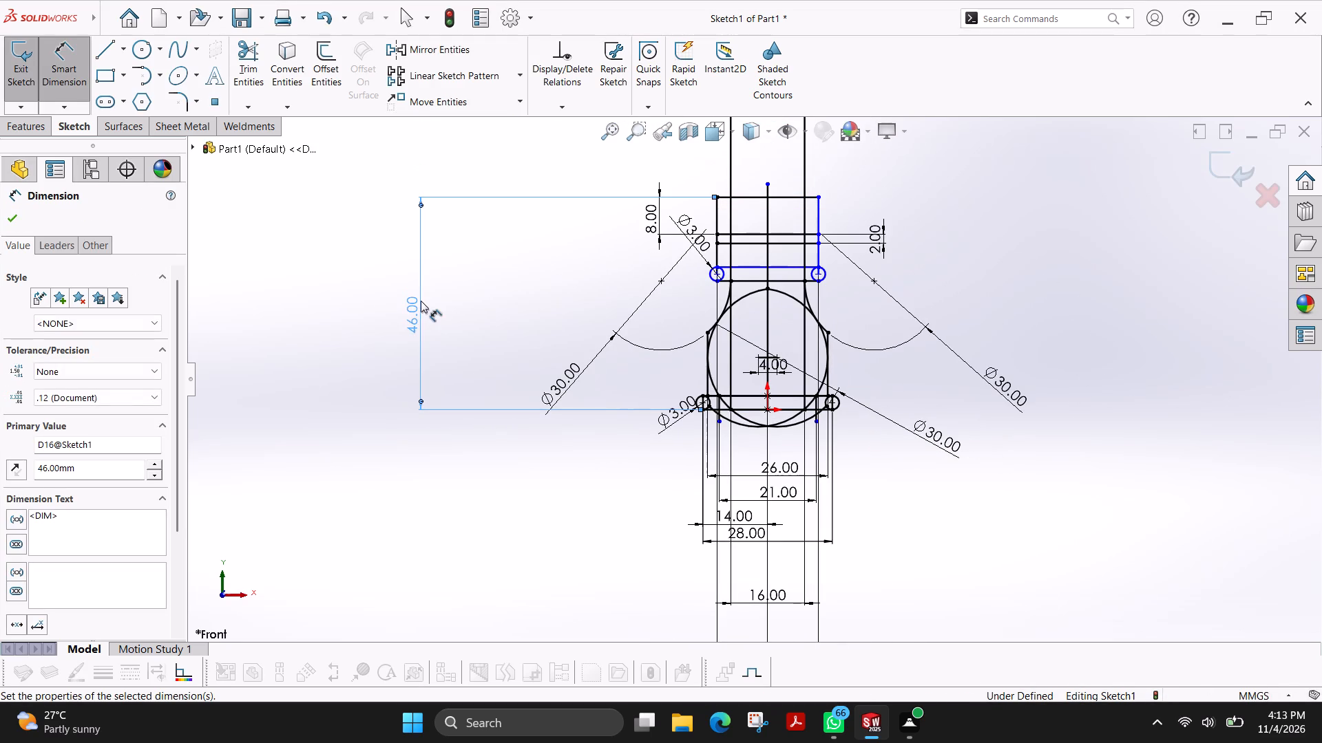
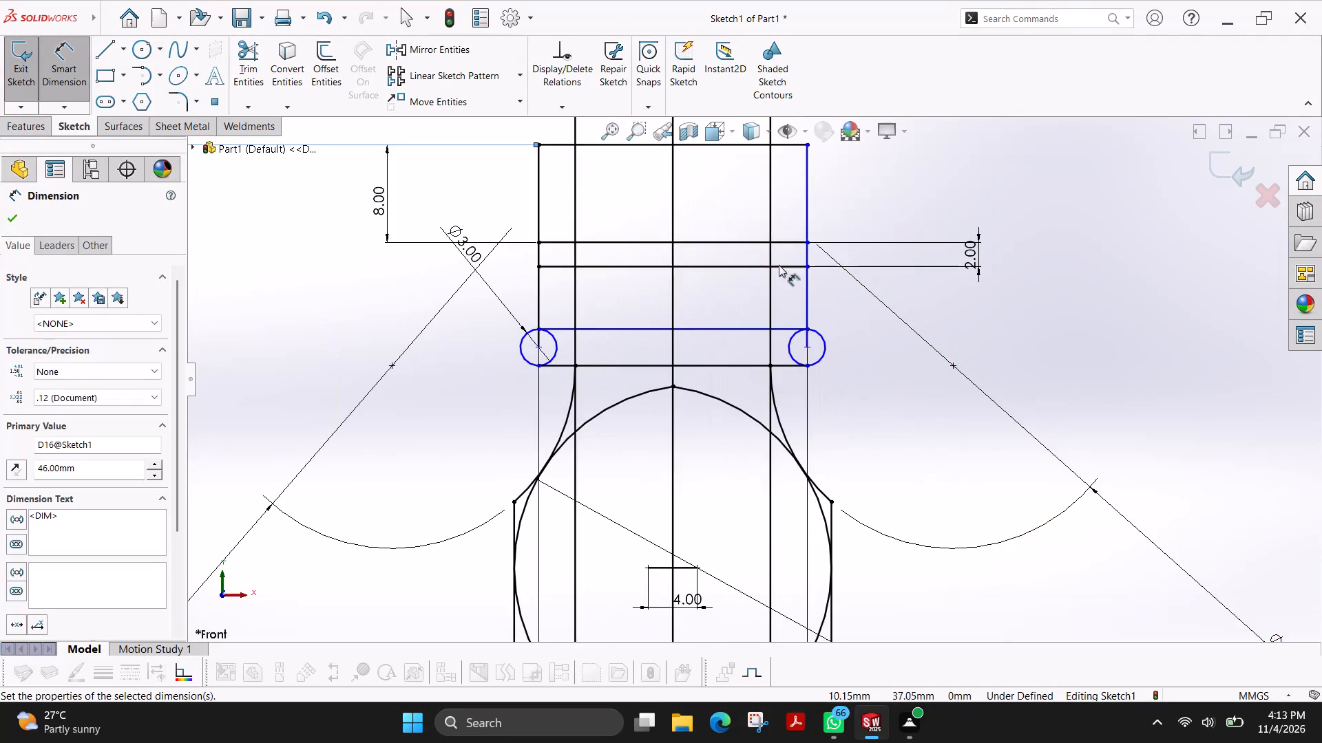
Move the 3 mm diameter dimension of the upper collar's end circle to below the collar, clear of the top section.
scroll(613, 220, "up", 1)
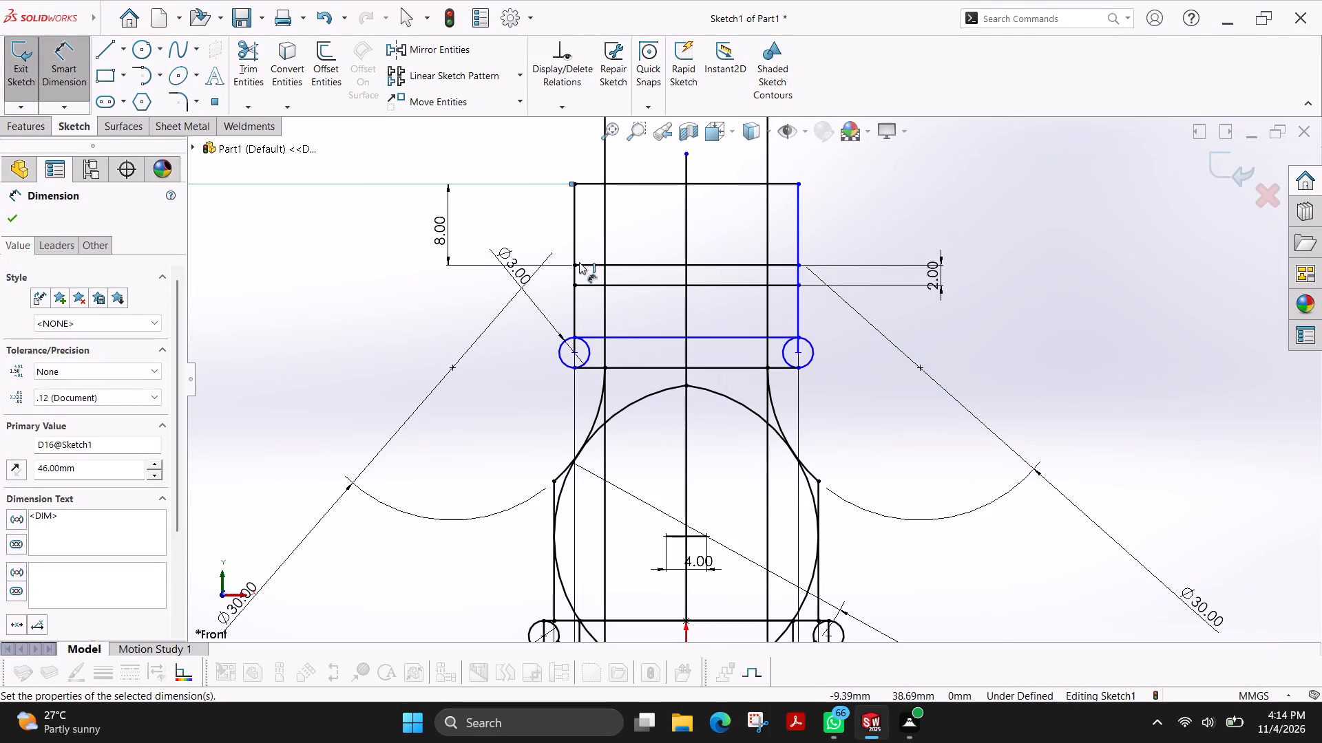
left_click_drag(510, 263, 517, 395)
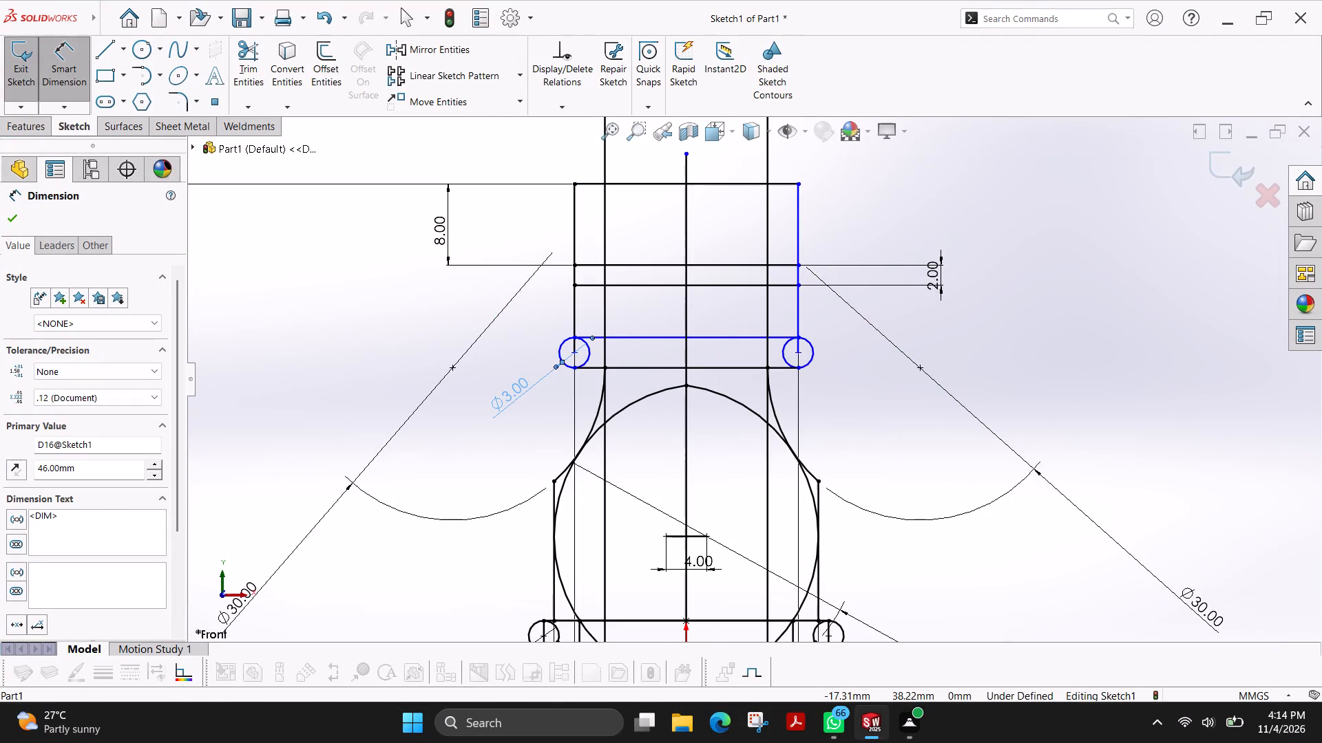
key("Escape")
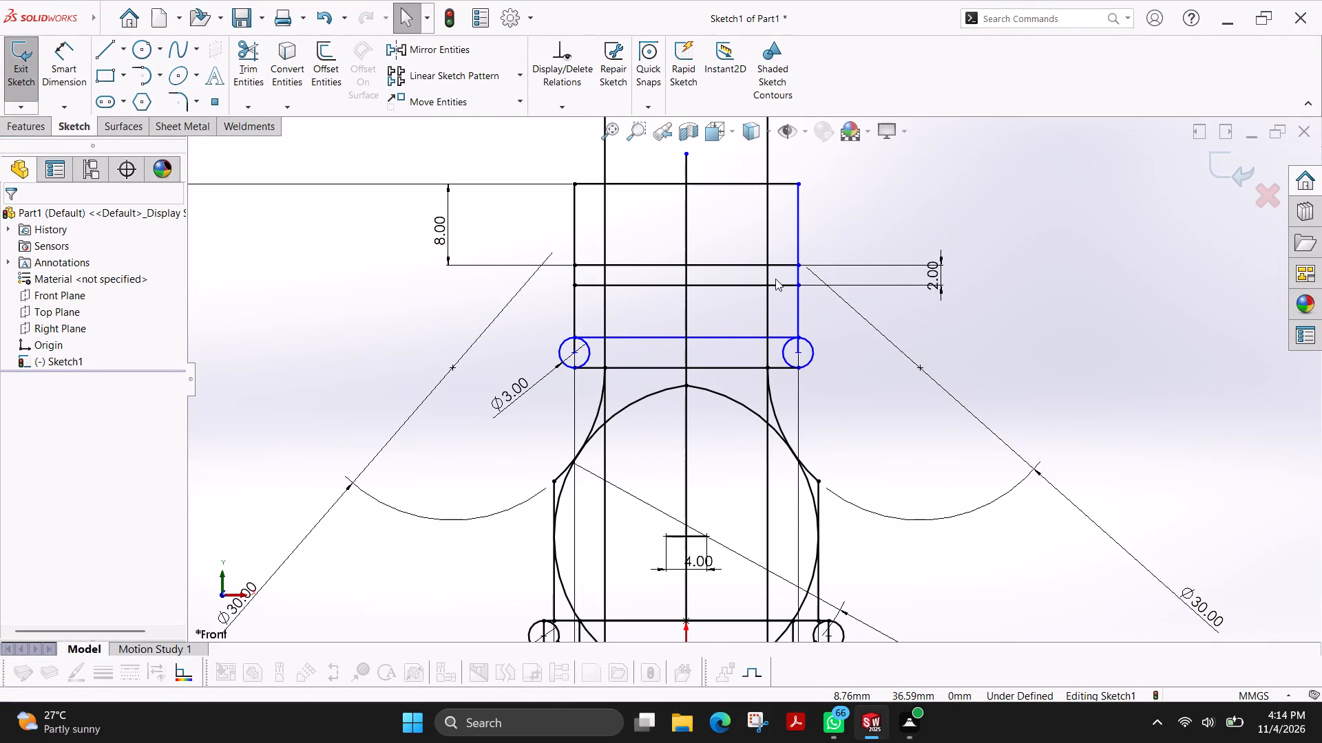
Shorten the two long vertical neck lines by moving their upper ends down to about 11.3 mm and 9.8 mm above the origin.
scroll(735, 247, "down", 1)
scroll(604, 251, "up", 1)
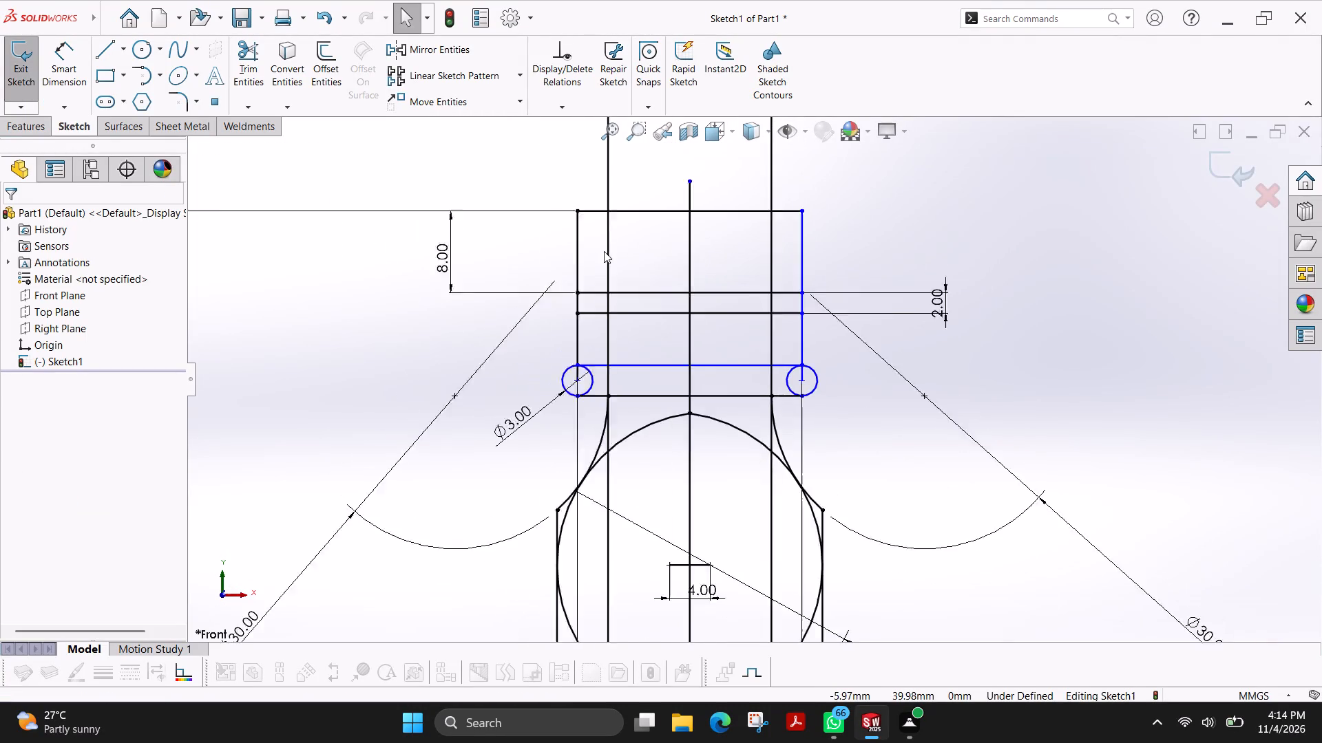
scroll(604, 251, "up", 4)
scroll(743, 229, "up", 2)
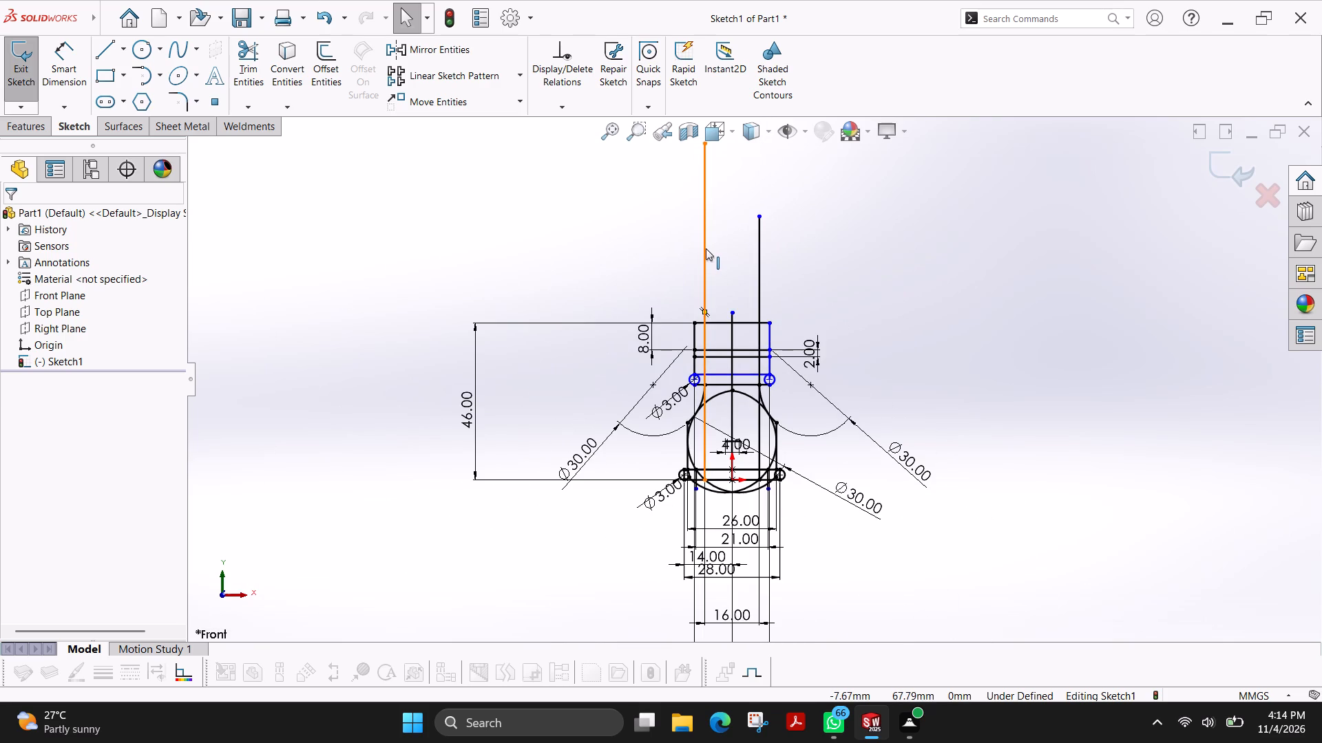
scroll(705, 151, "up", 1)
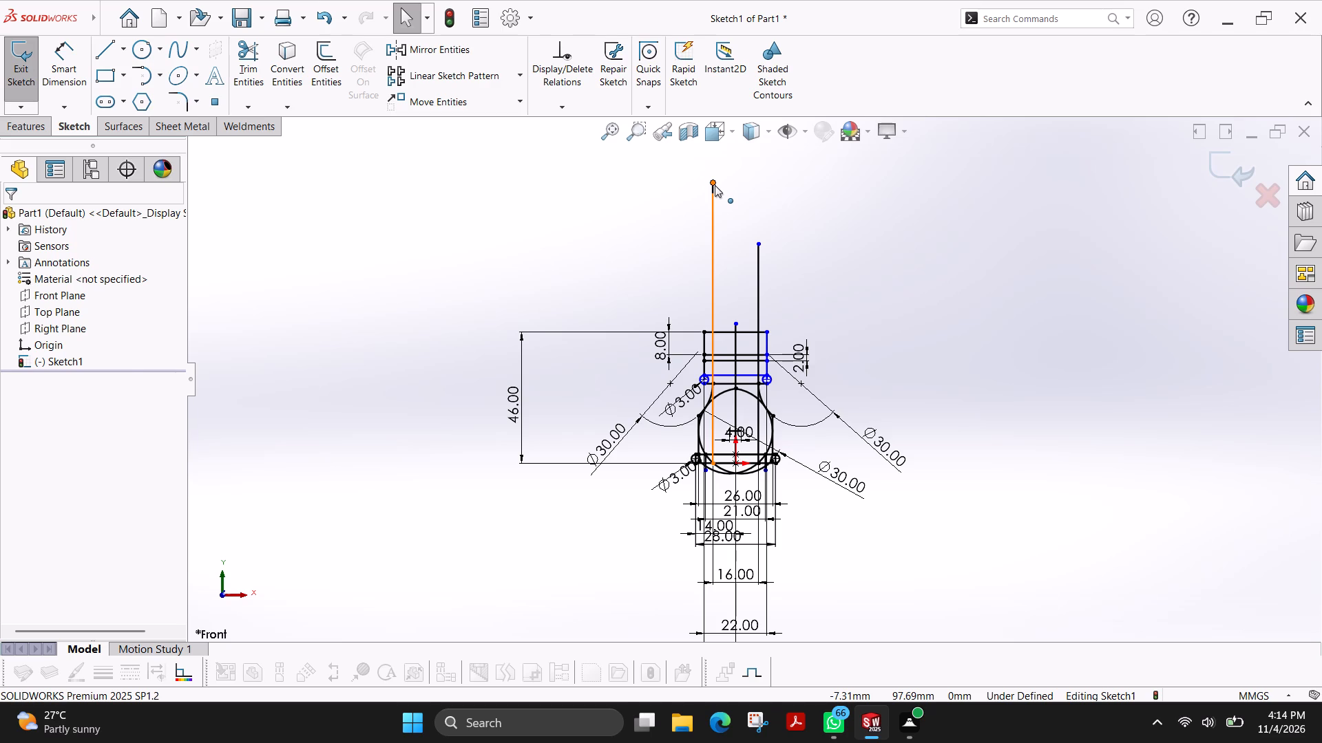
left_click_drag(715, 185, 720, 420)
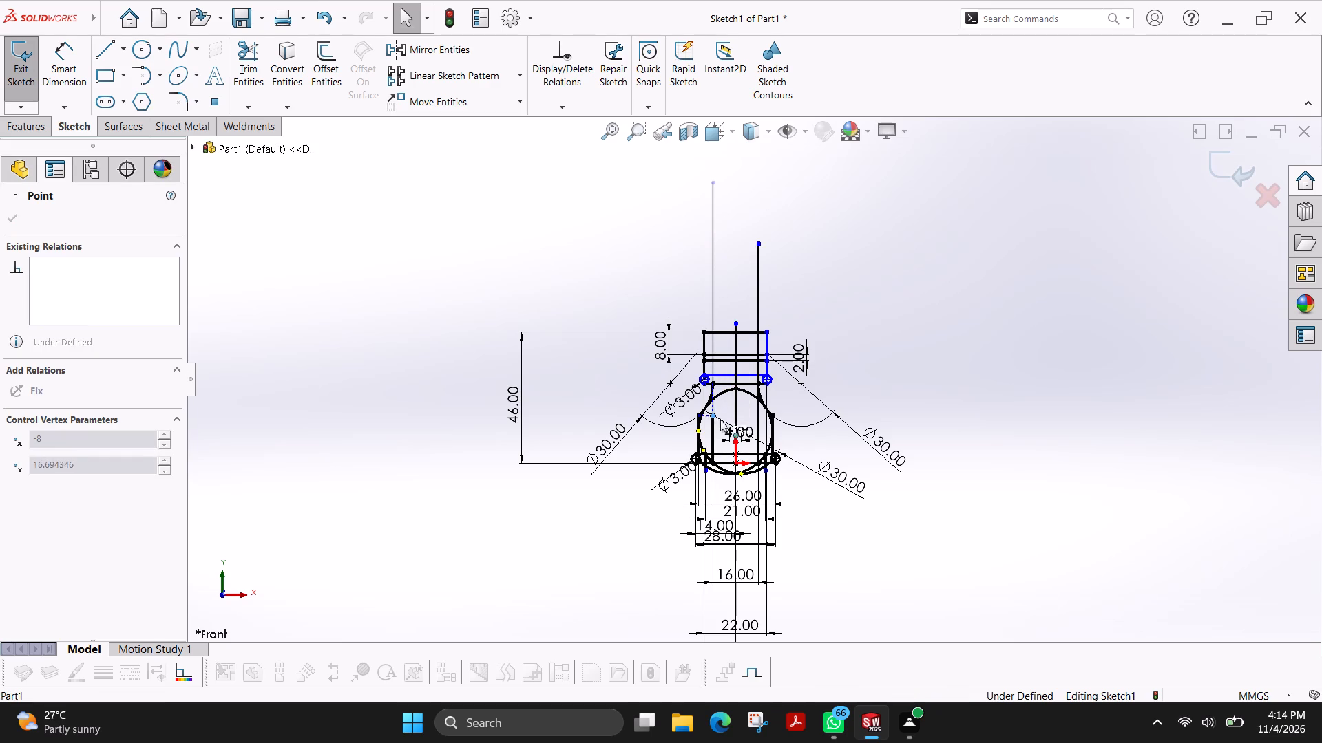
left_click_drag(720, 420, 722, 432)
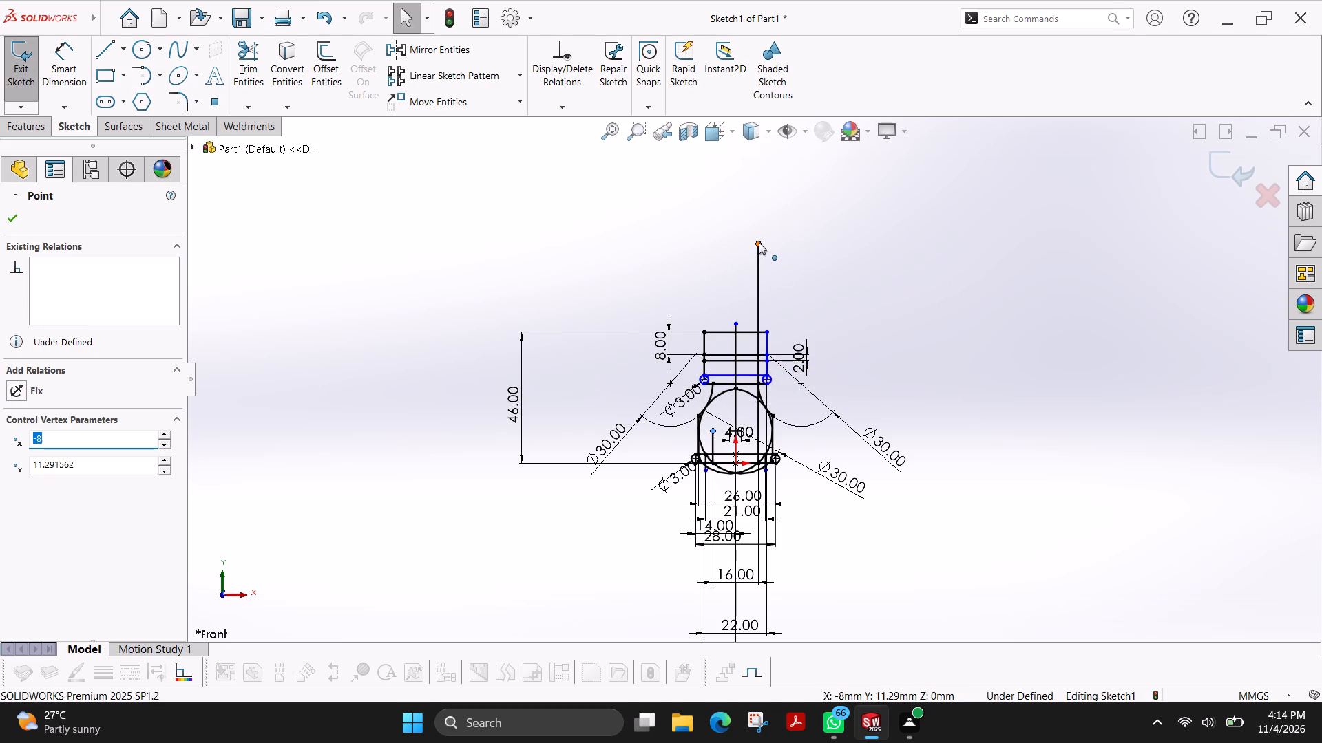
left_click_drag(759, 242, 775, 437)
scroll(814, 290, "down", 5)
scroll(632, 460, "up", 7)
scroll(631, 421, "down", 6)
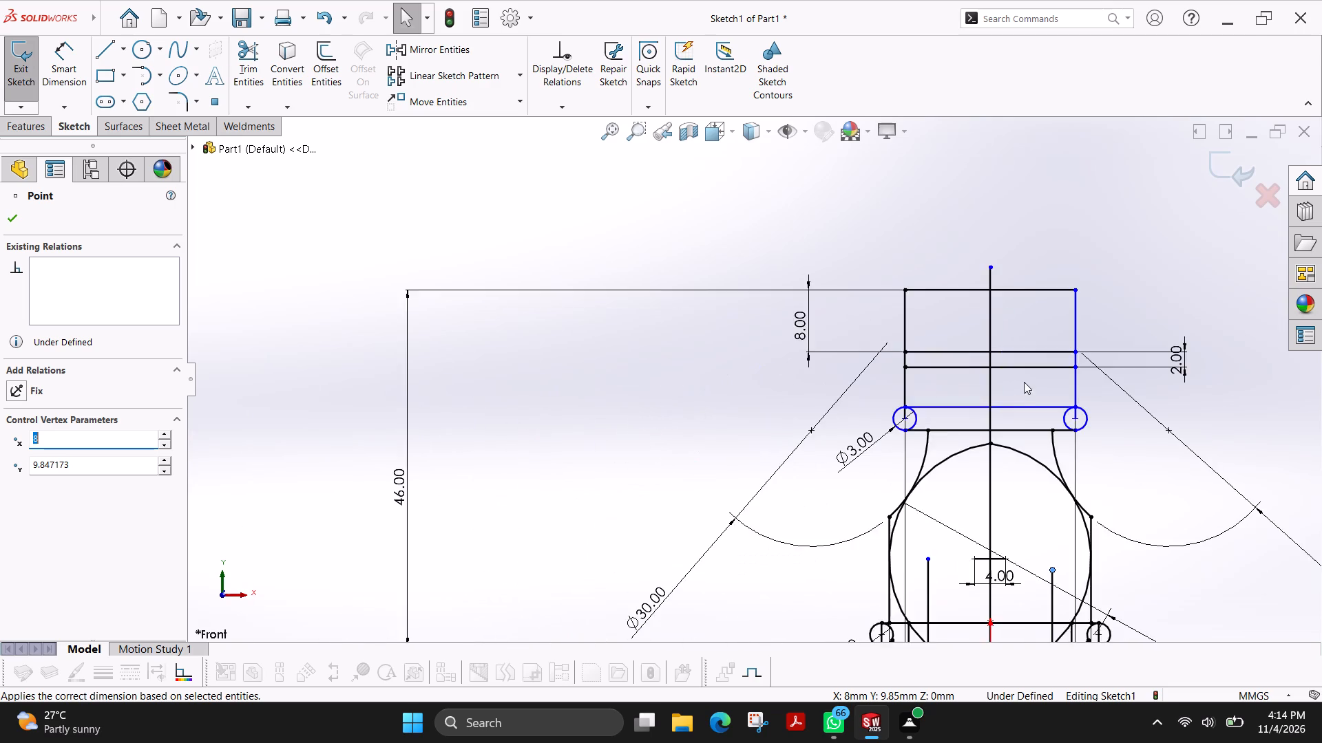
scroll(1025, 374, "up", 3)
scroll(870, 376, "down", 5)
scroll(925, 330, "up", 4)
scroll(917, 322, "down", 4)
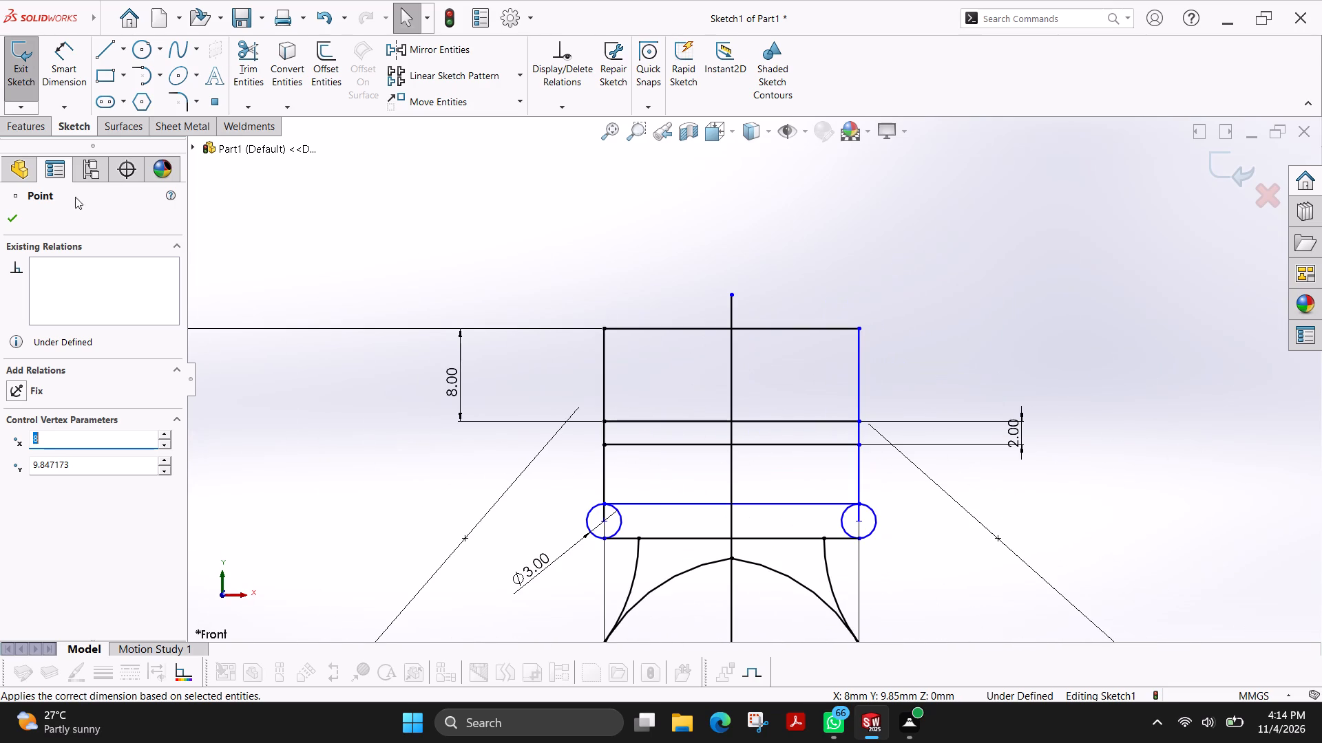
key("Escape")
key("Escape")
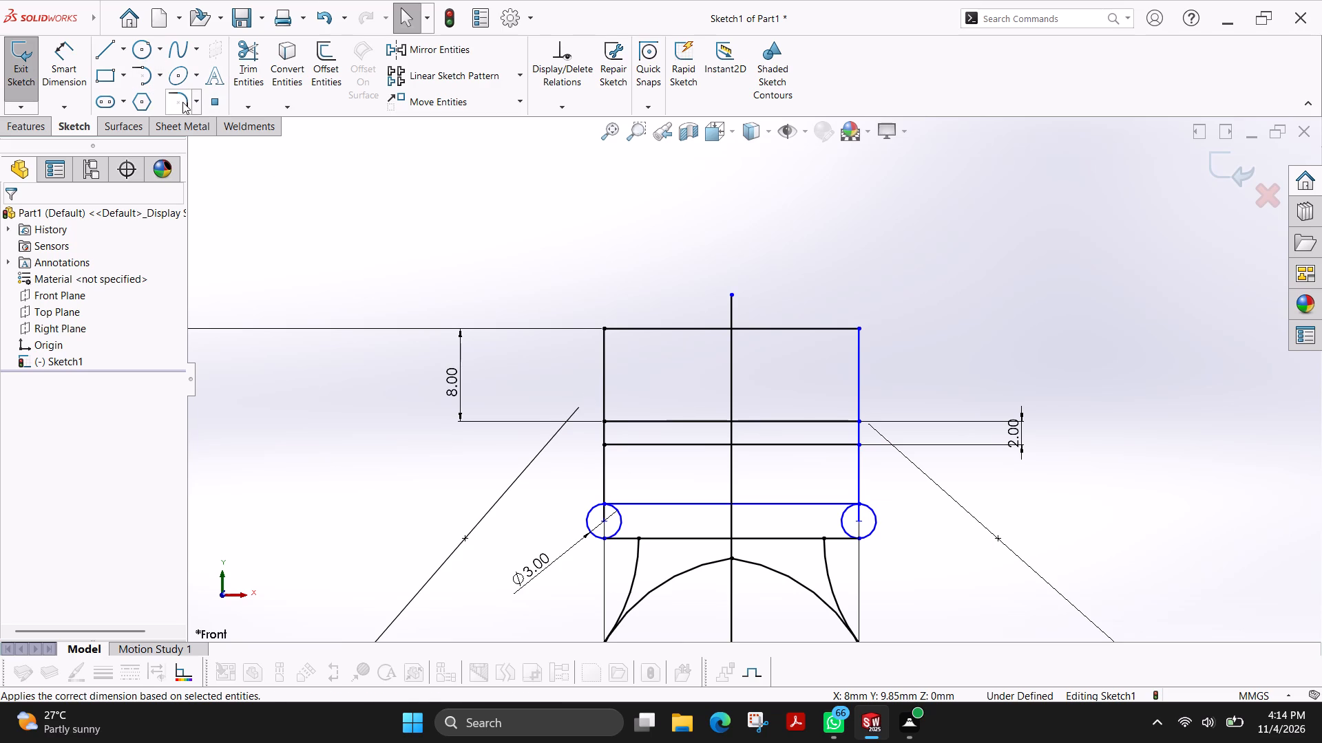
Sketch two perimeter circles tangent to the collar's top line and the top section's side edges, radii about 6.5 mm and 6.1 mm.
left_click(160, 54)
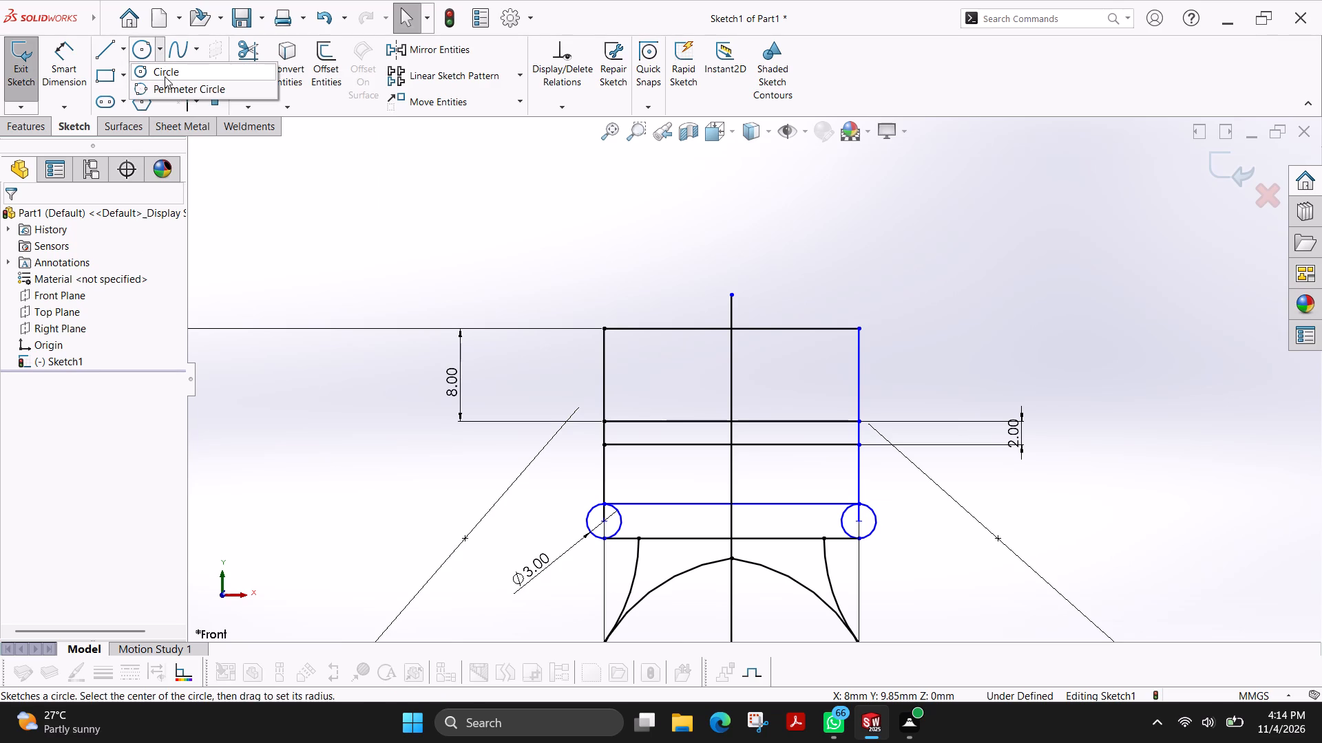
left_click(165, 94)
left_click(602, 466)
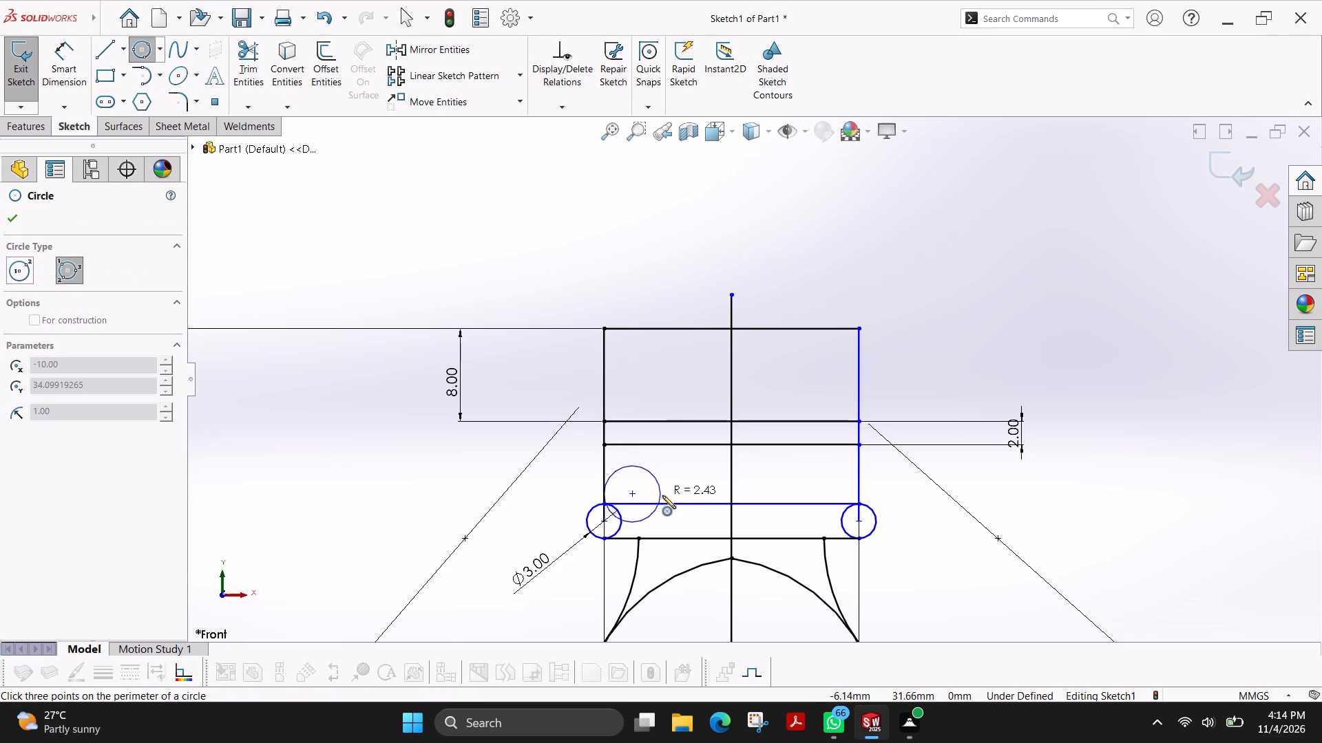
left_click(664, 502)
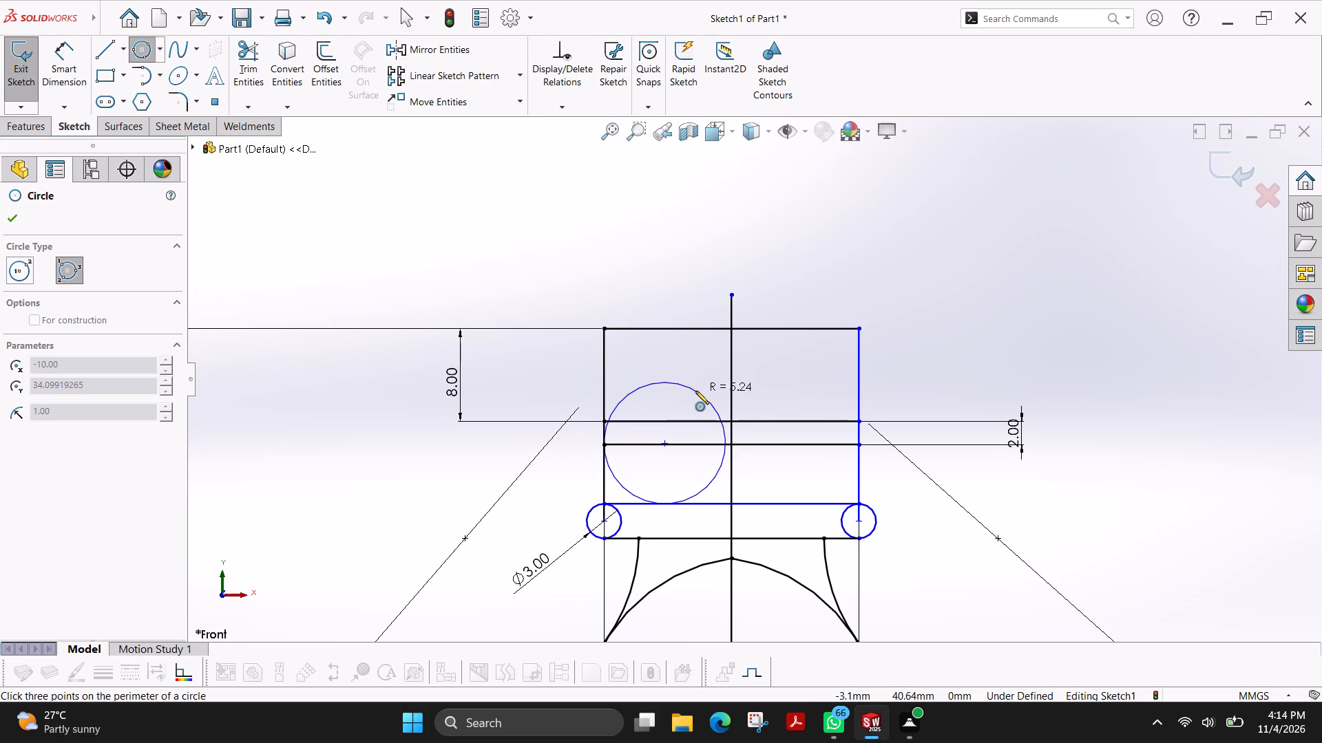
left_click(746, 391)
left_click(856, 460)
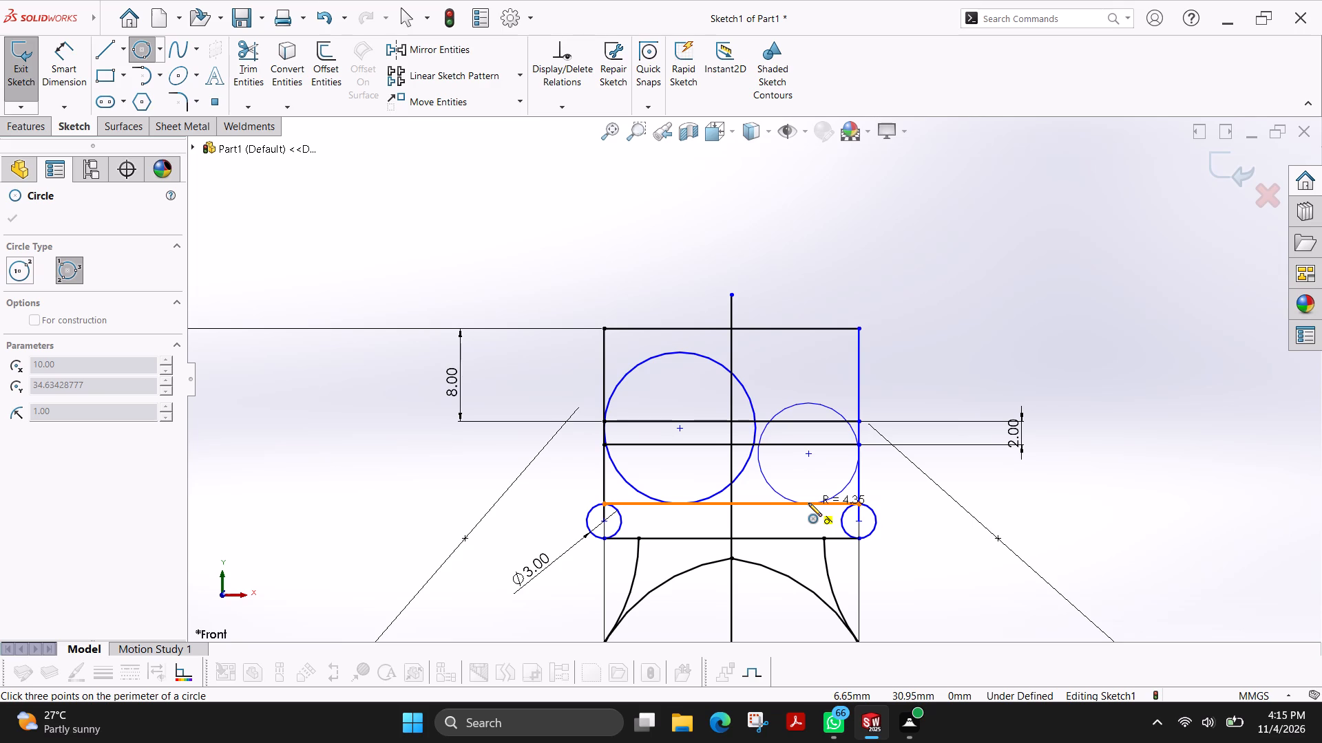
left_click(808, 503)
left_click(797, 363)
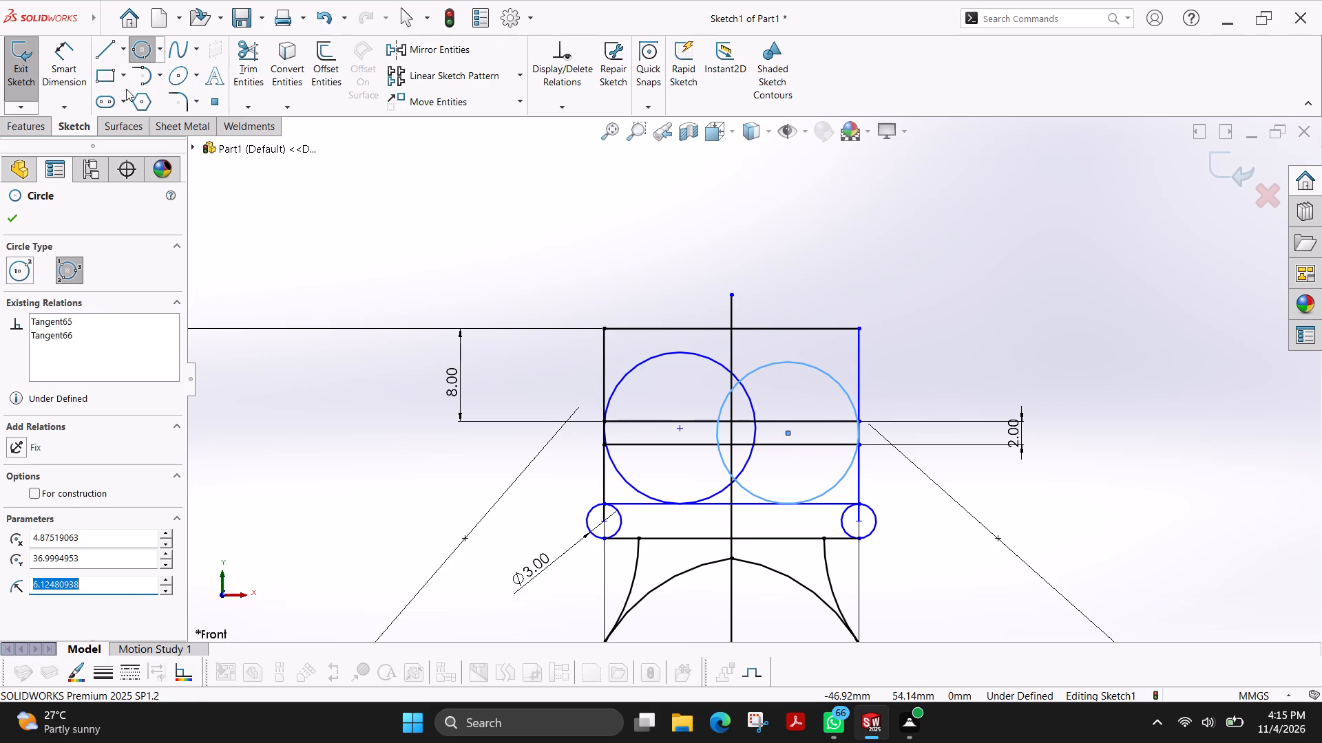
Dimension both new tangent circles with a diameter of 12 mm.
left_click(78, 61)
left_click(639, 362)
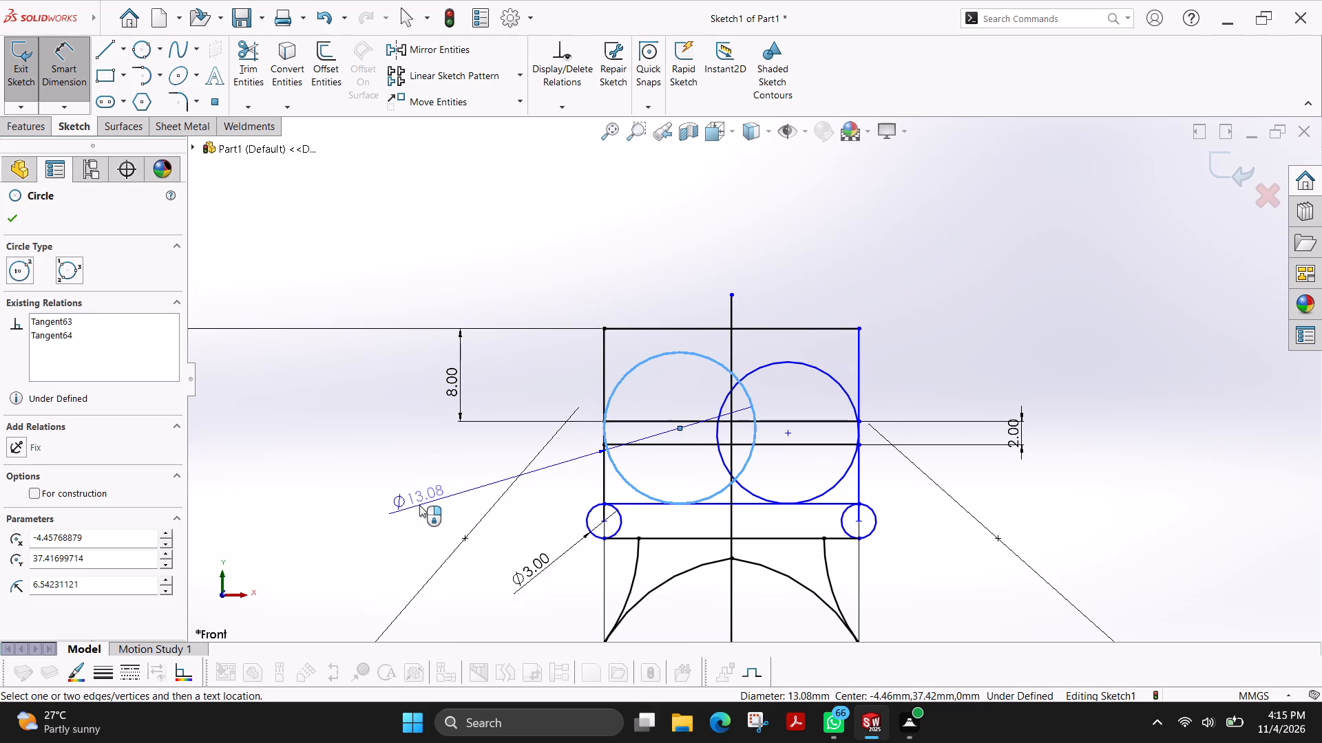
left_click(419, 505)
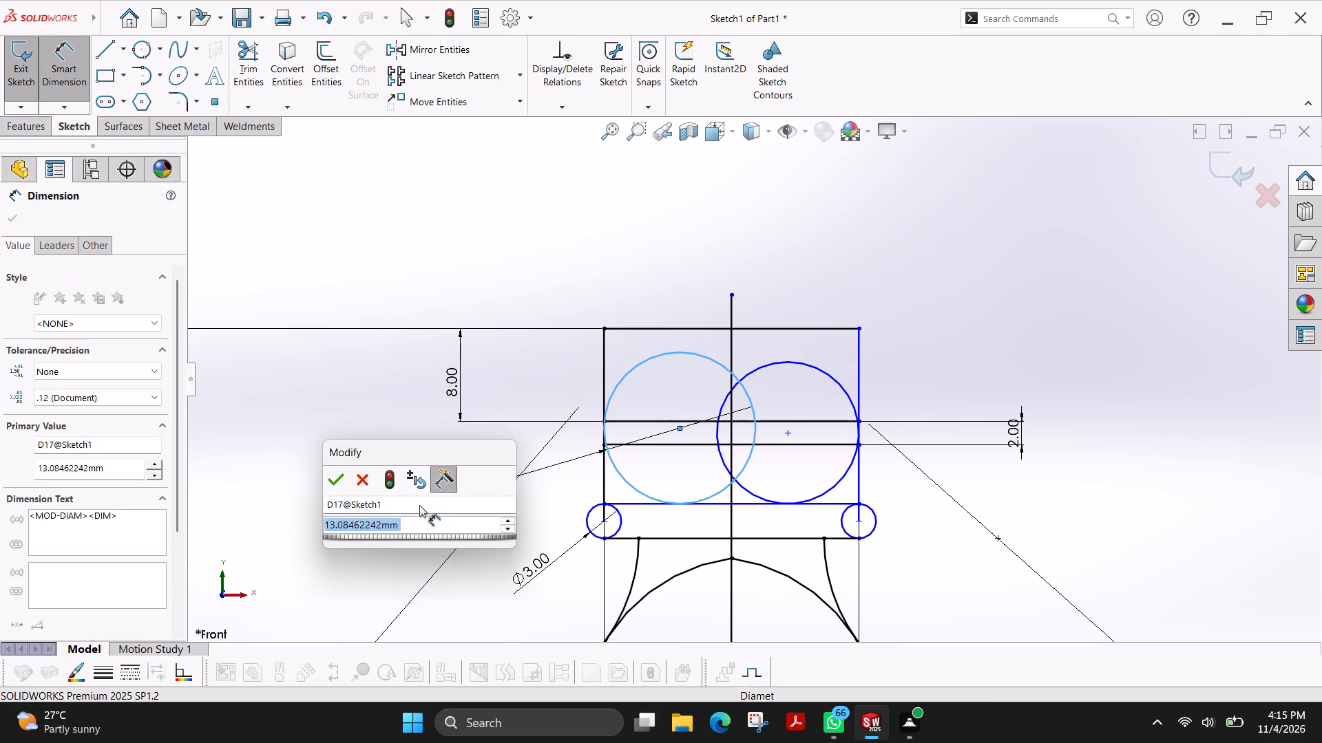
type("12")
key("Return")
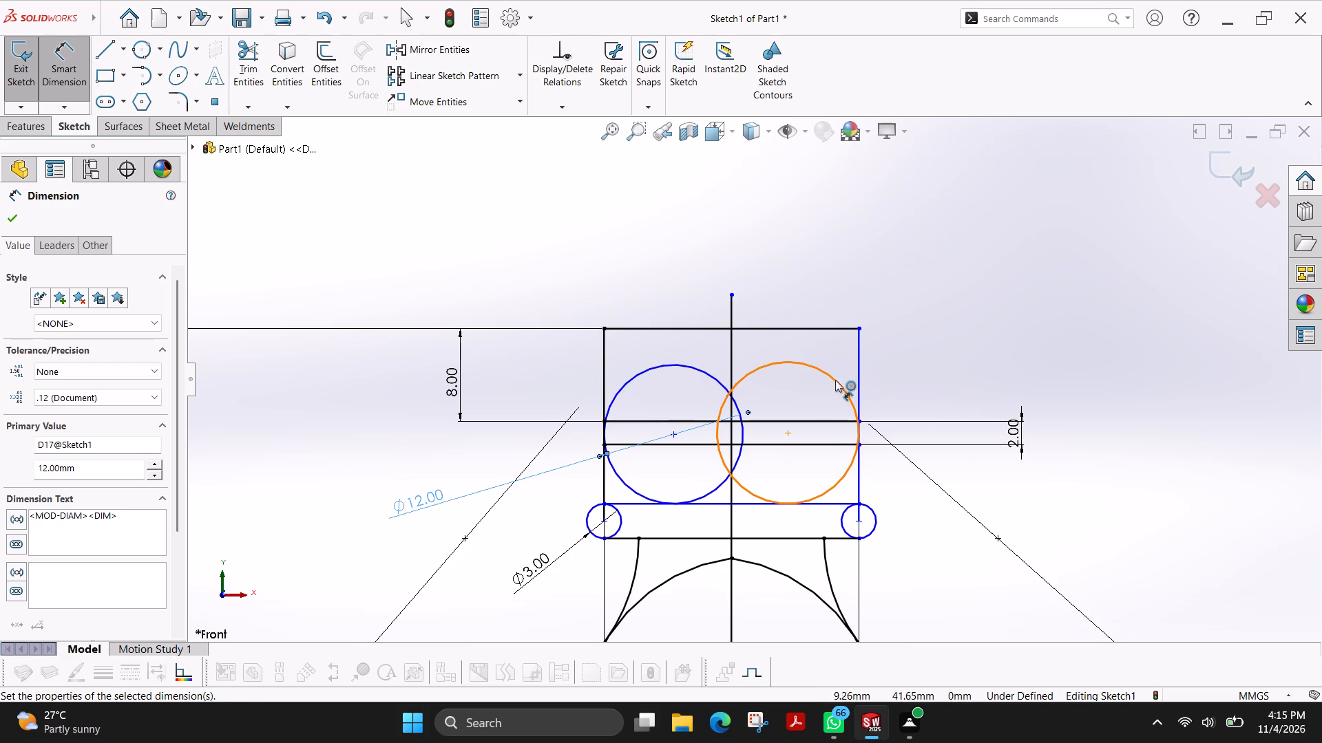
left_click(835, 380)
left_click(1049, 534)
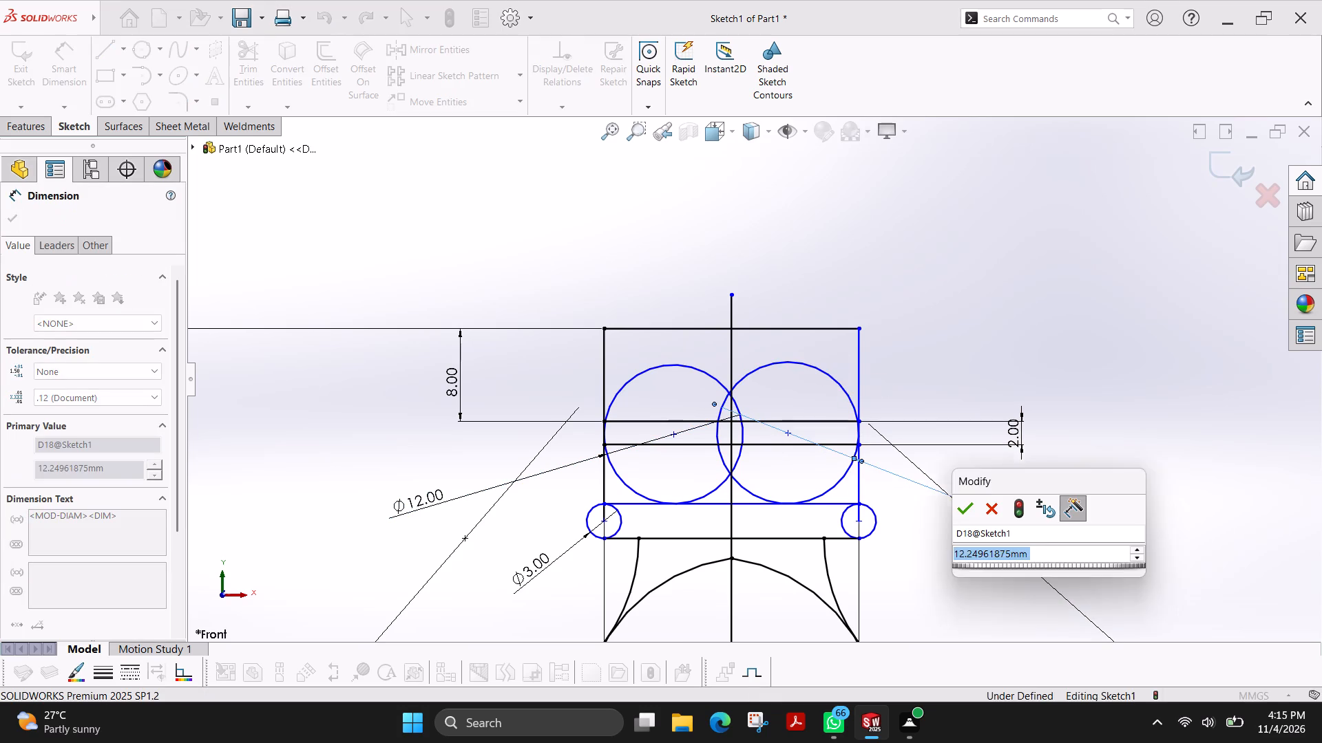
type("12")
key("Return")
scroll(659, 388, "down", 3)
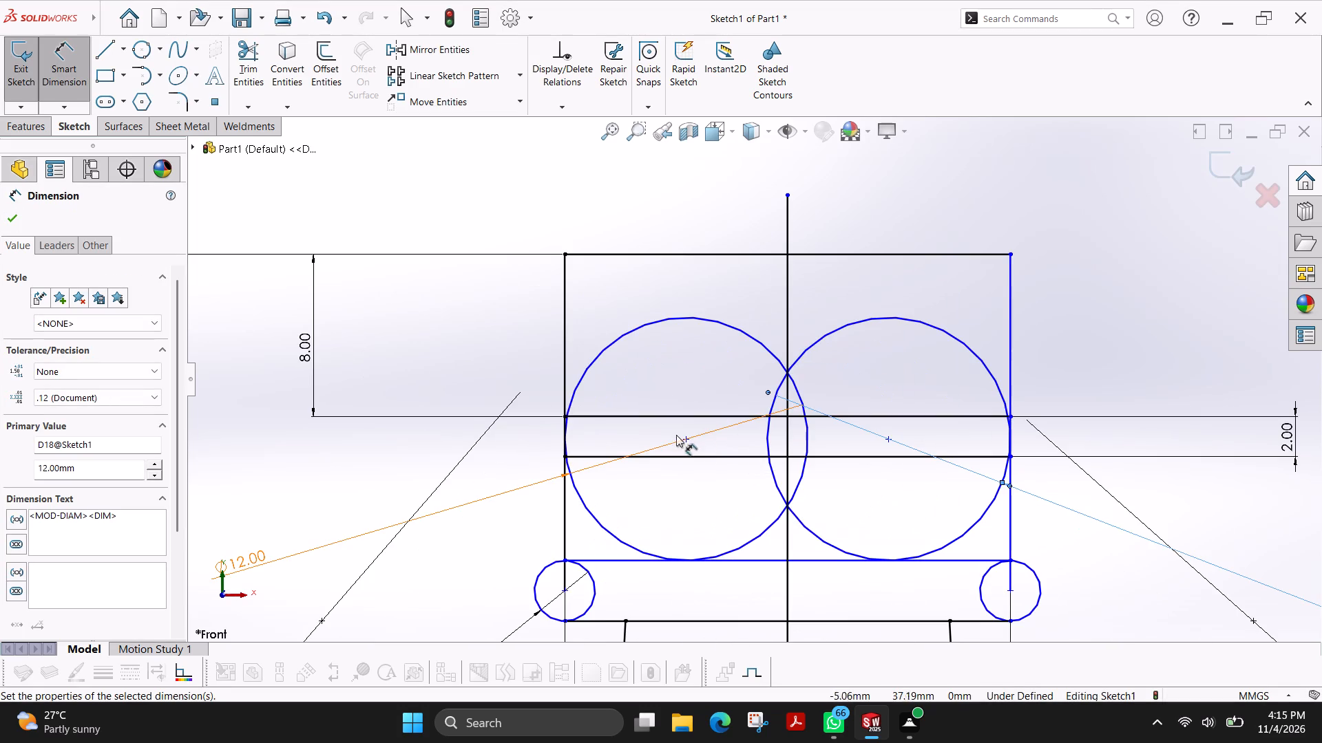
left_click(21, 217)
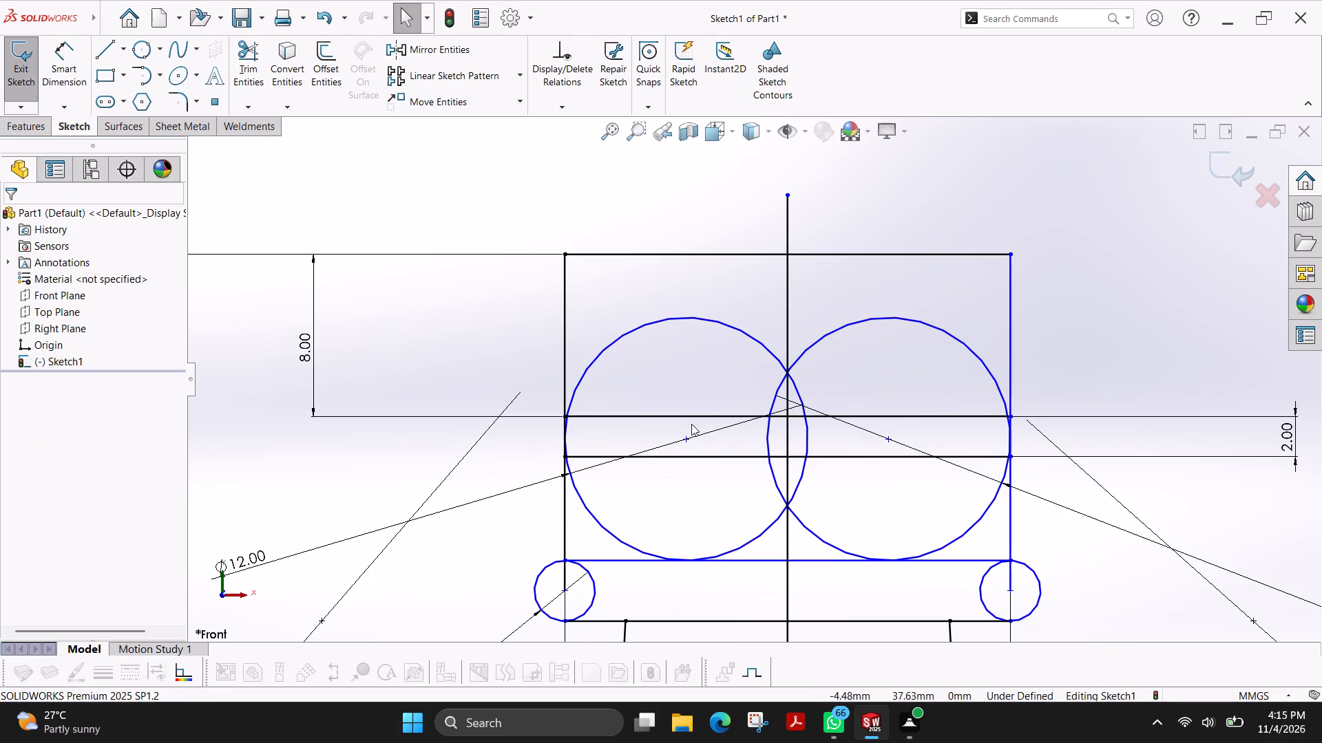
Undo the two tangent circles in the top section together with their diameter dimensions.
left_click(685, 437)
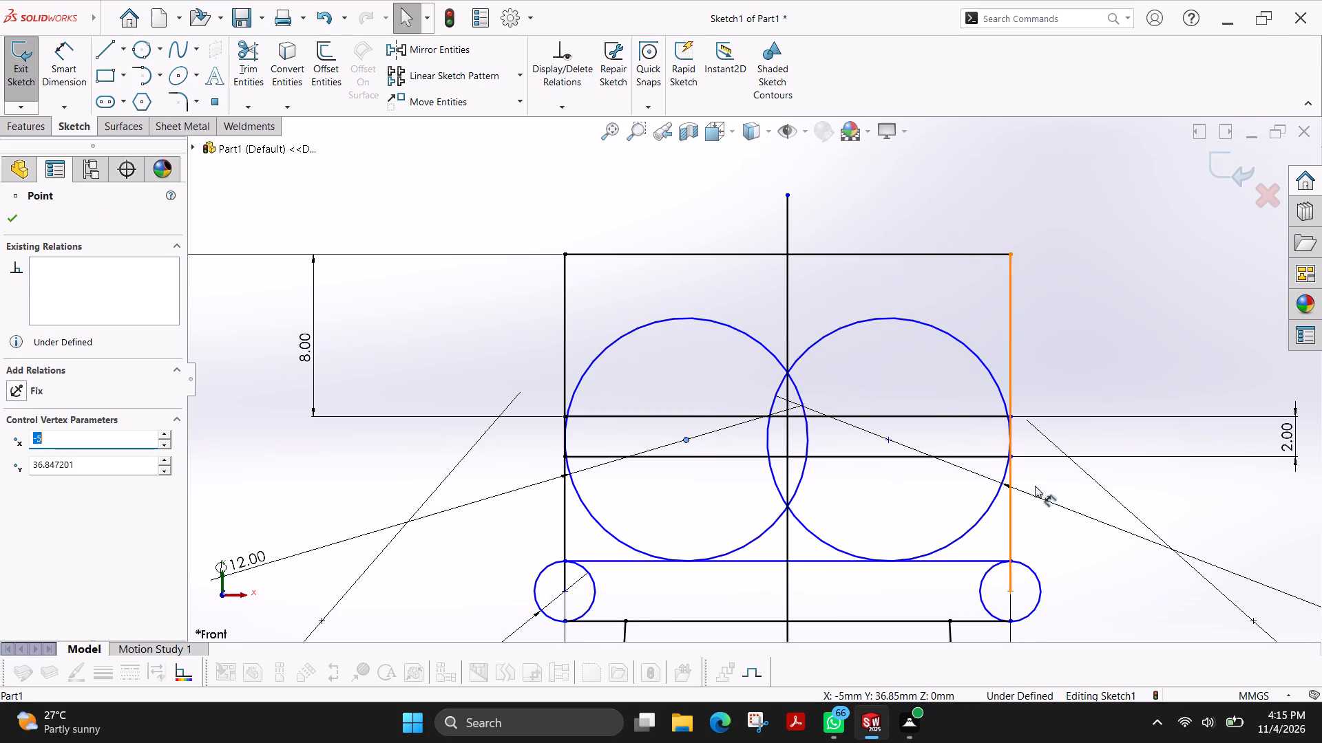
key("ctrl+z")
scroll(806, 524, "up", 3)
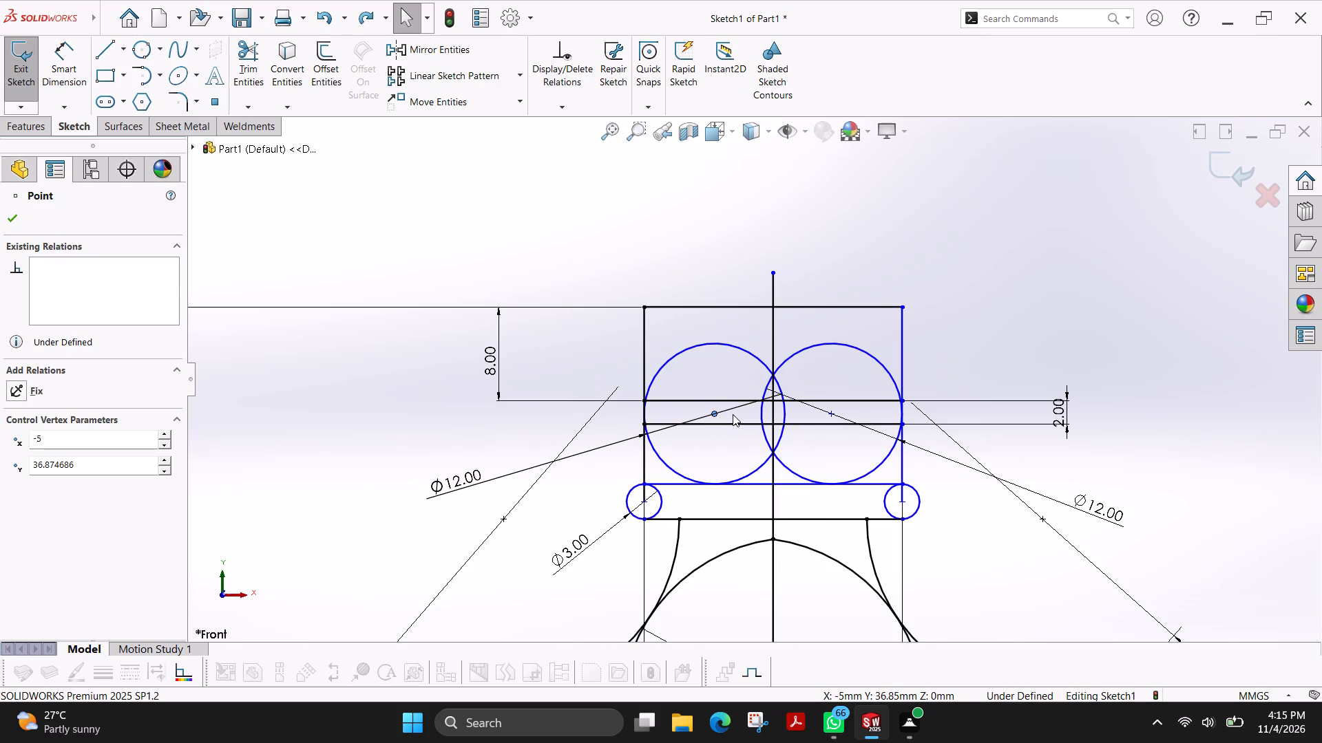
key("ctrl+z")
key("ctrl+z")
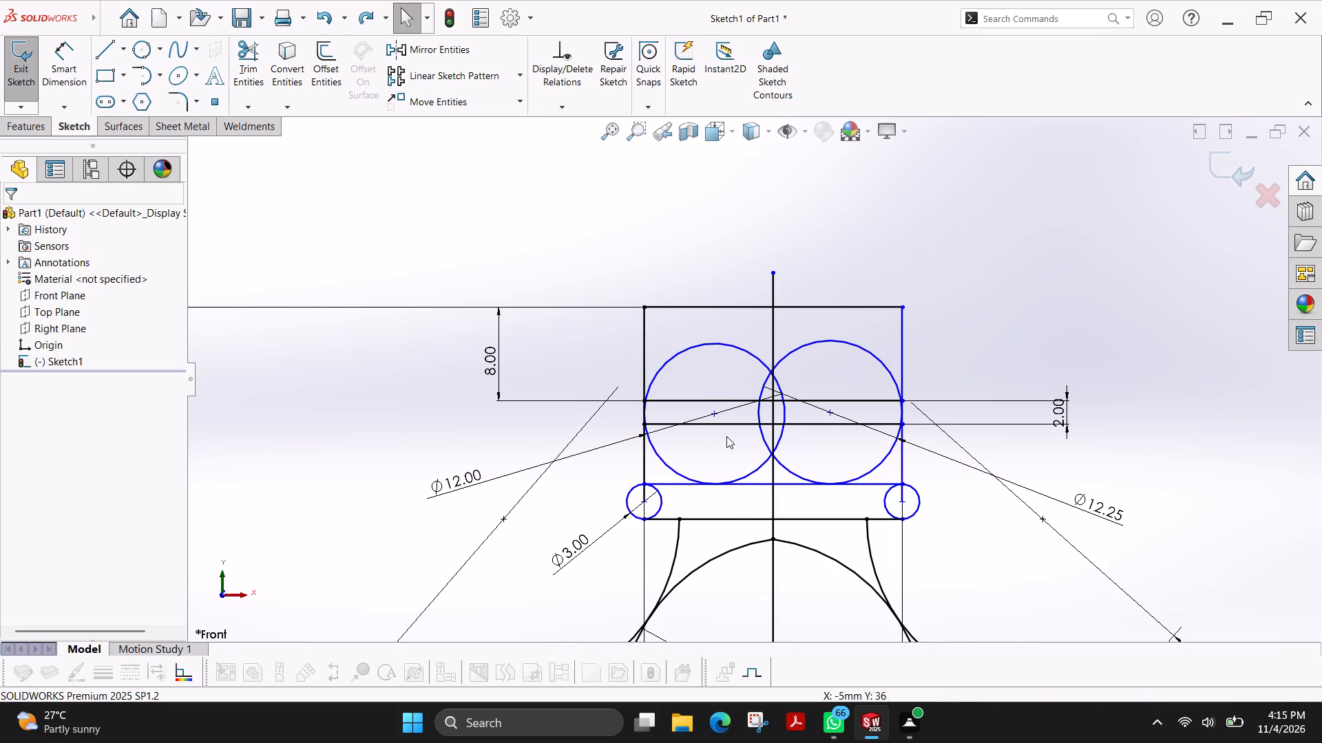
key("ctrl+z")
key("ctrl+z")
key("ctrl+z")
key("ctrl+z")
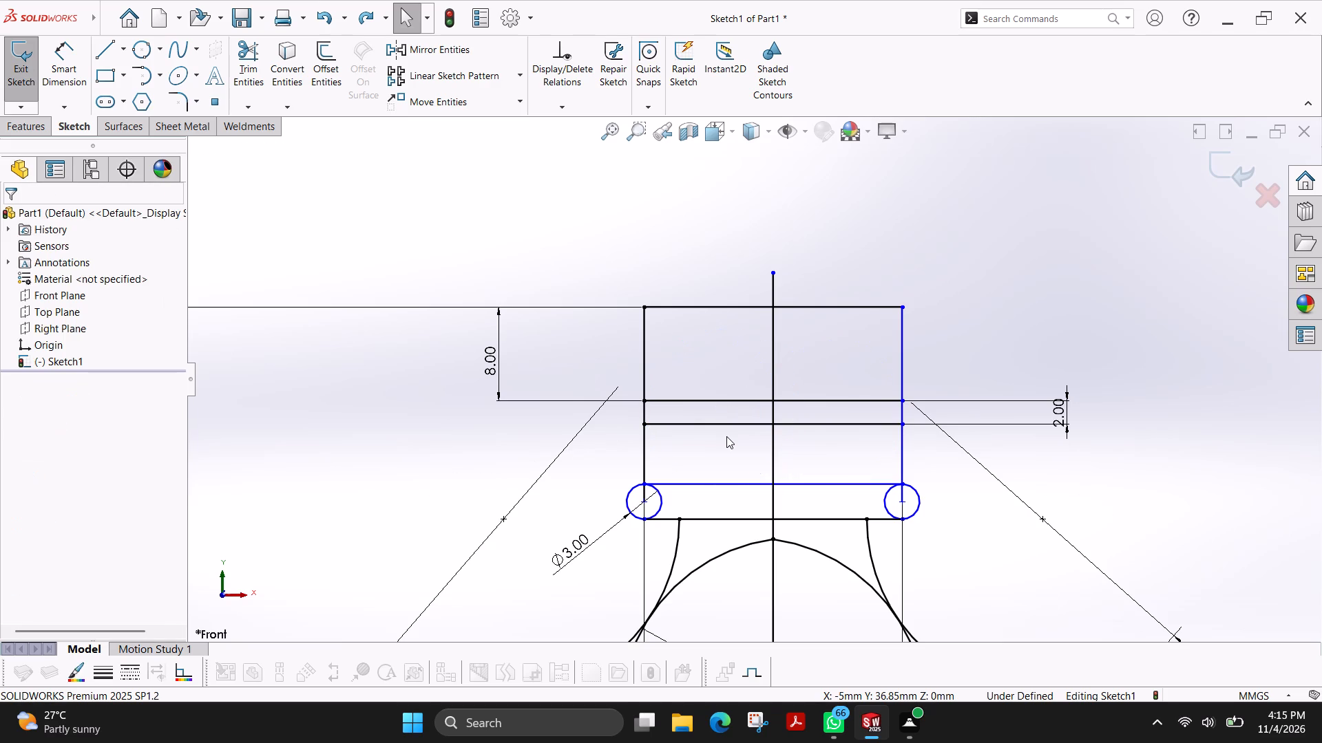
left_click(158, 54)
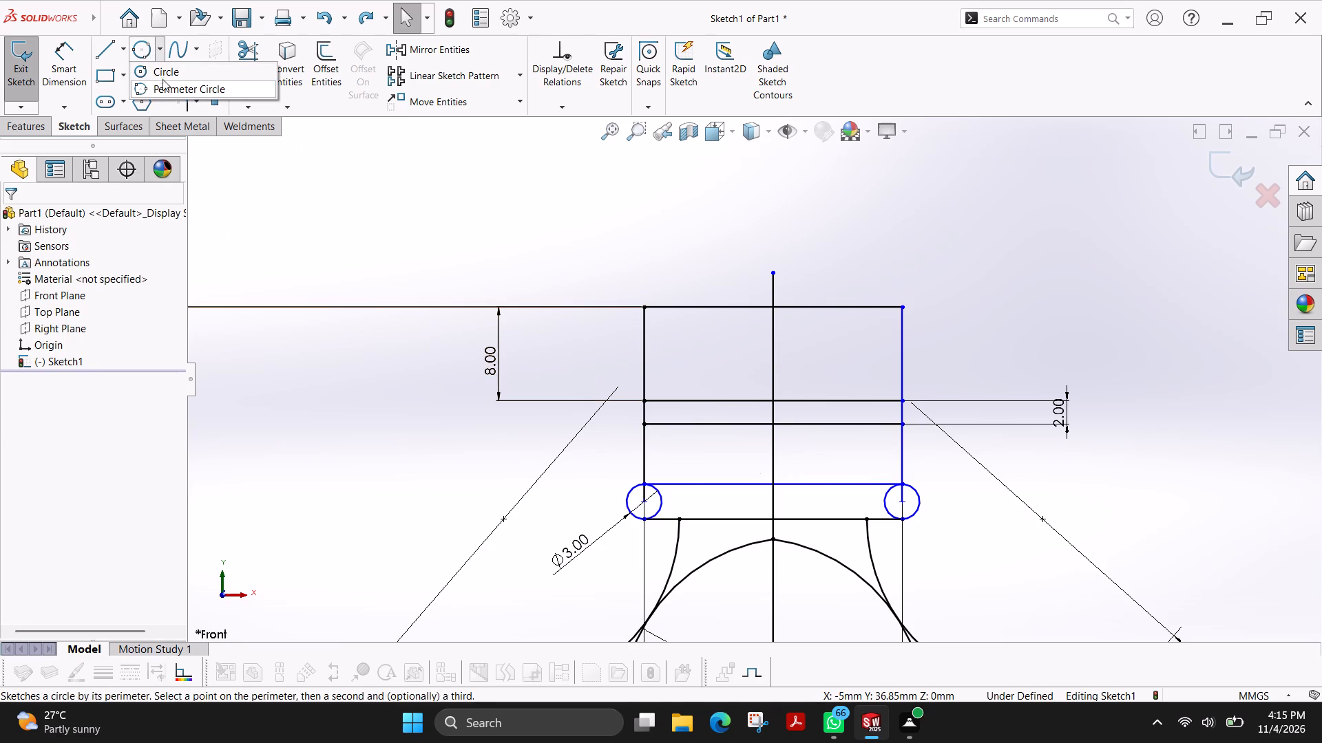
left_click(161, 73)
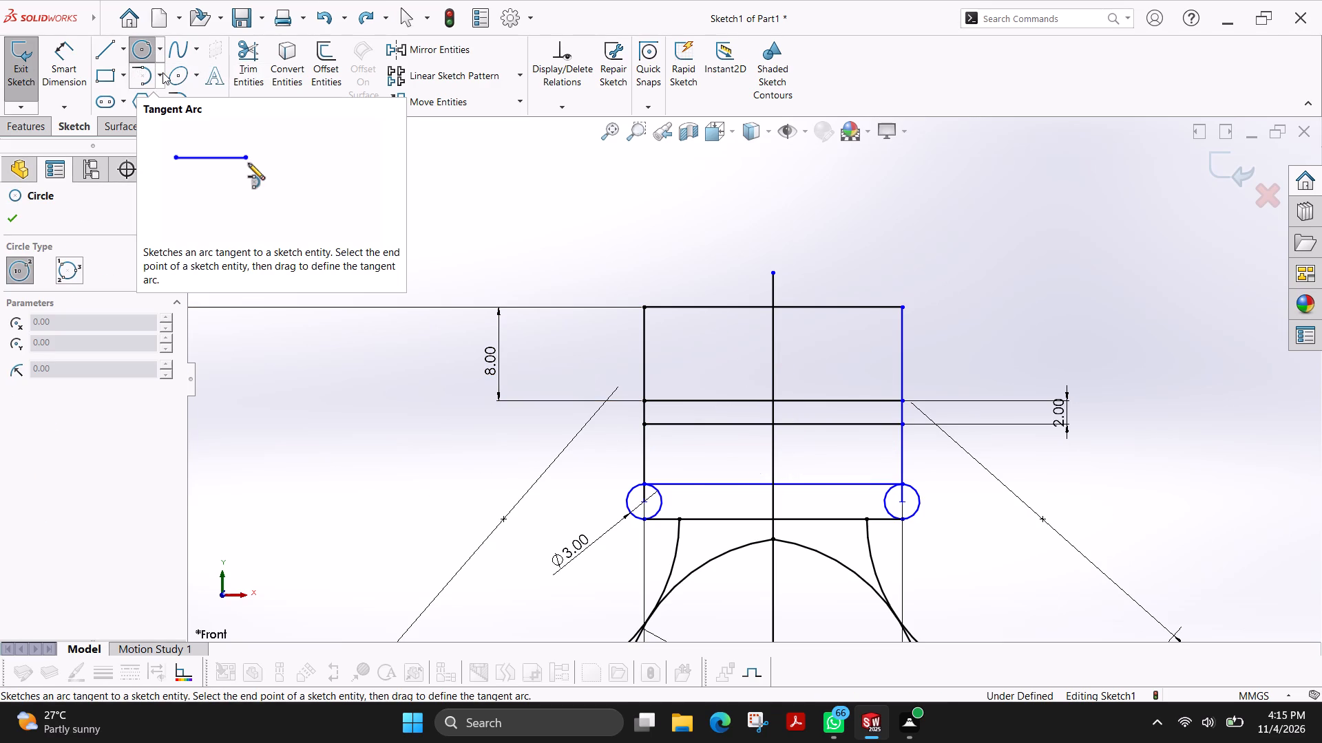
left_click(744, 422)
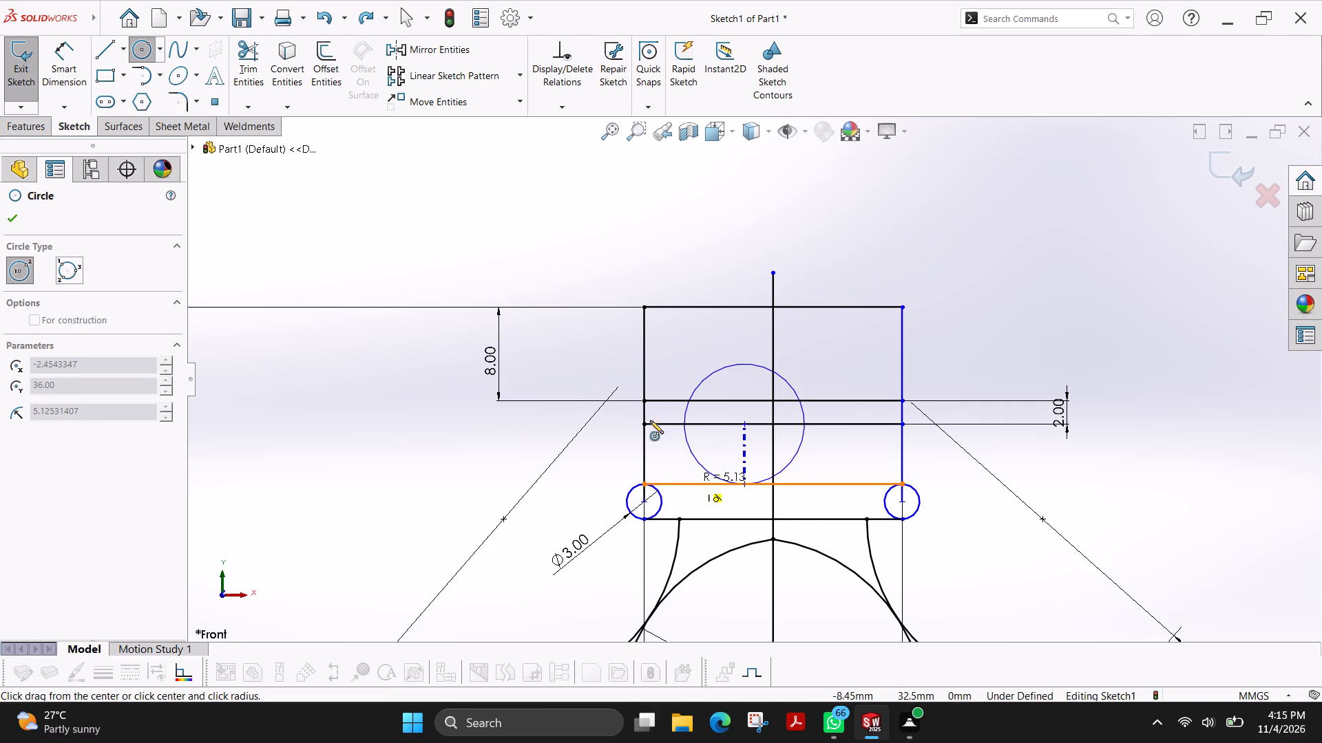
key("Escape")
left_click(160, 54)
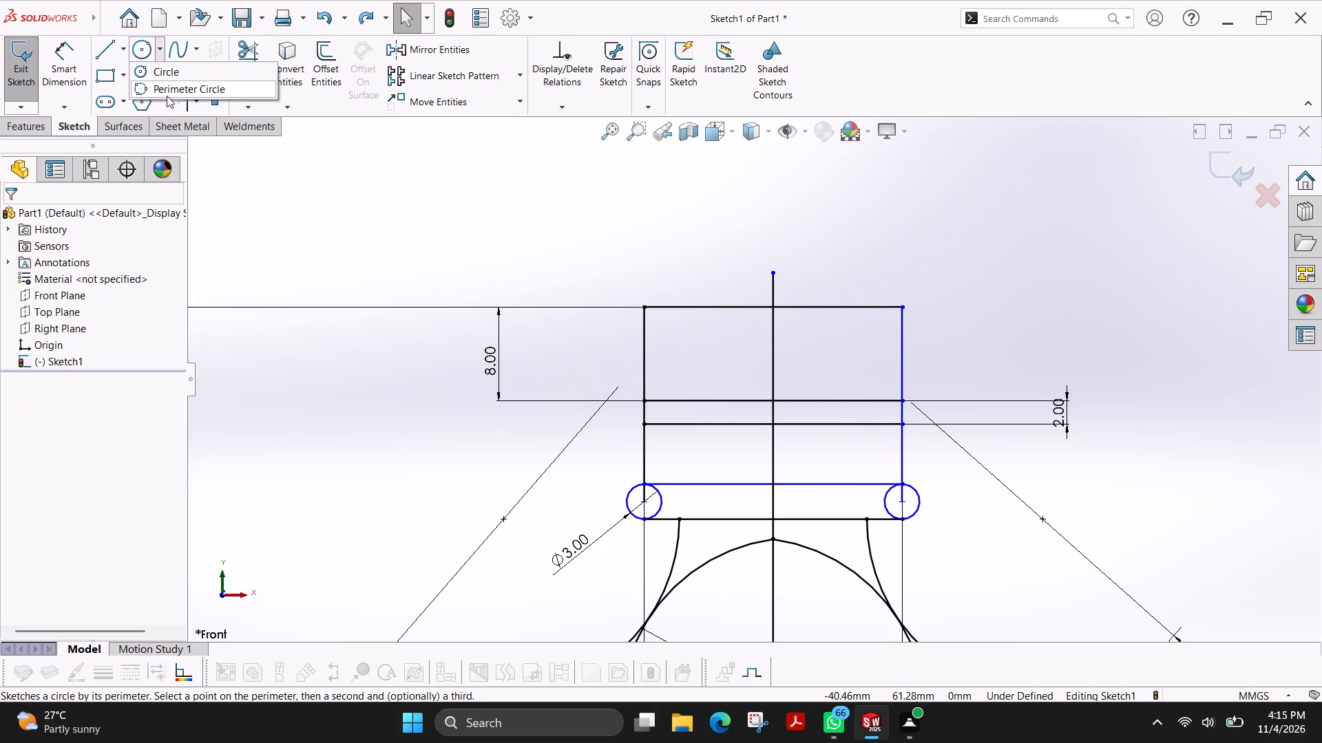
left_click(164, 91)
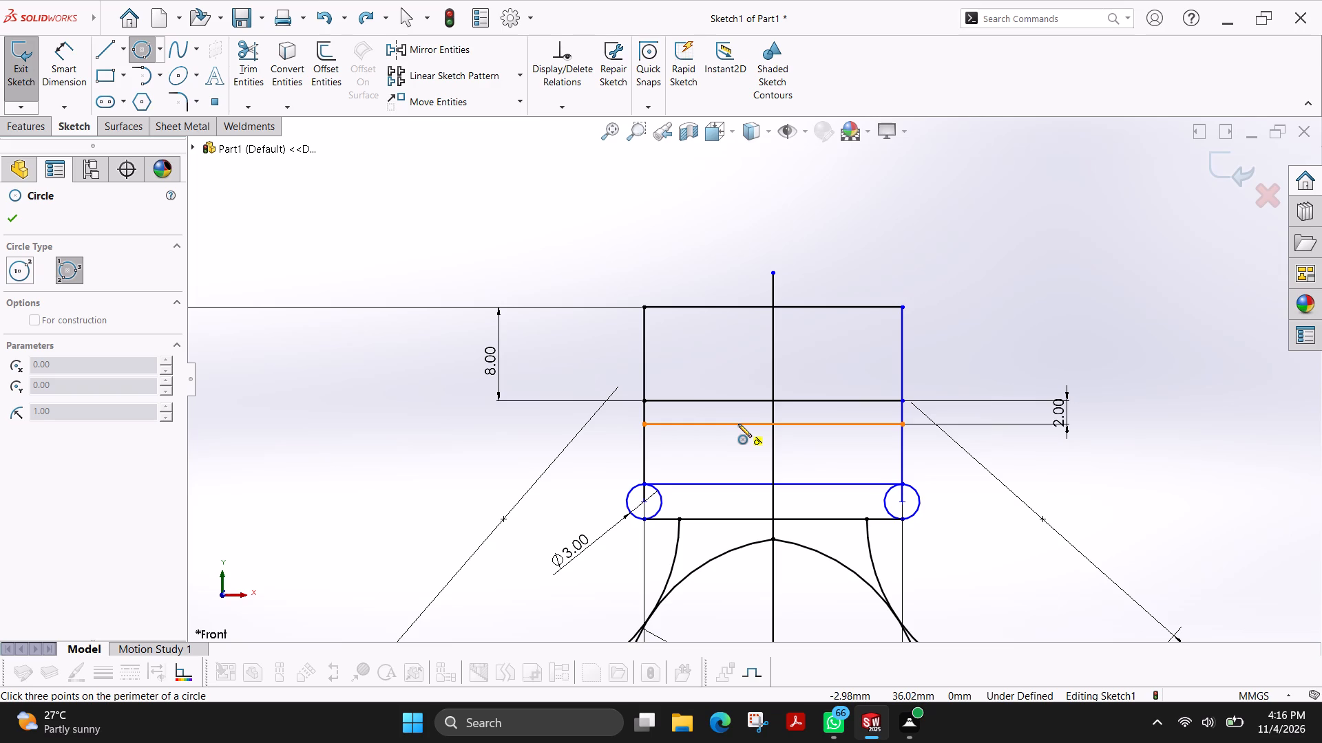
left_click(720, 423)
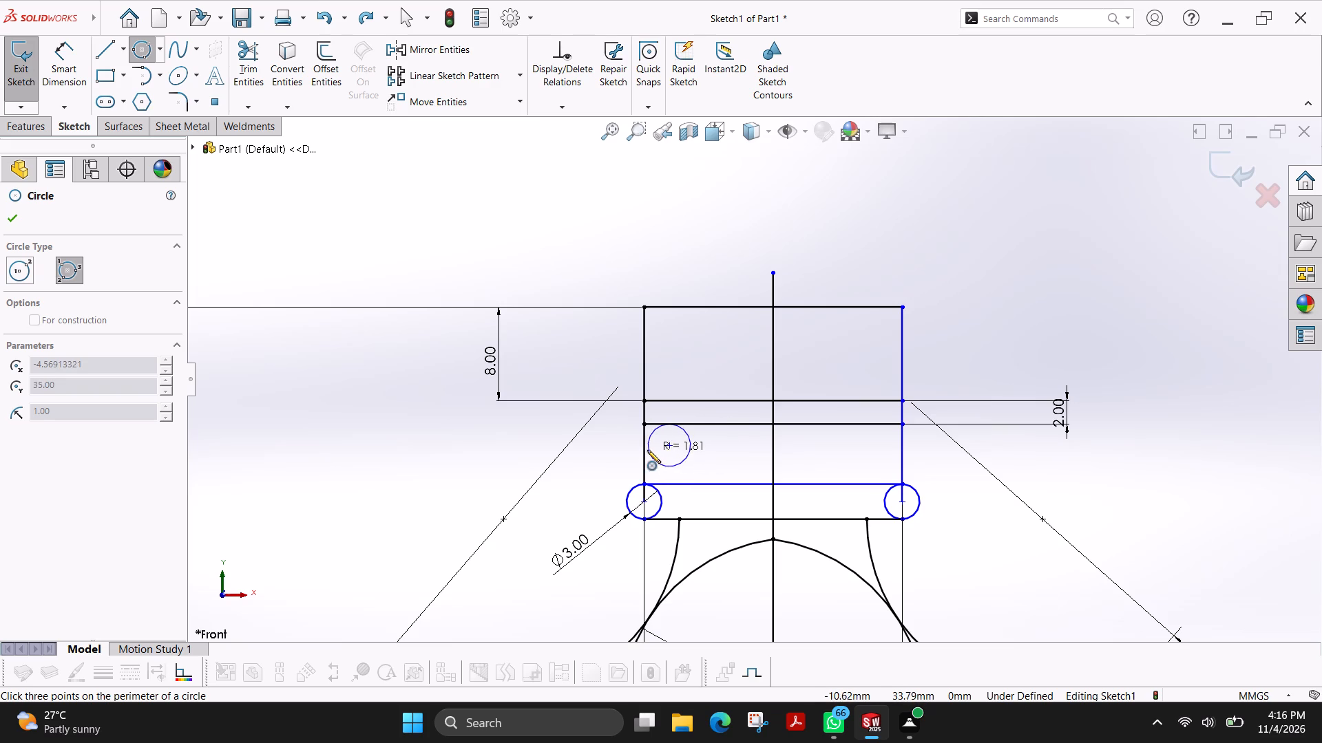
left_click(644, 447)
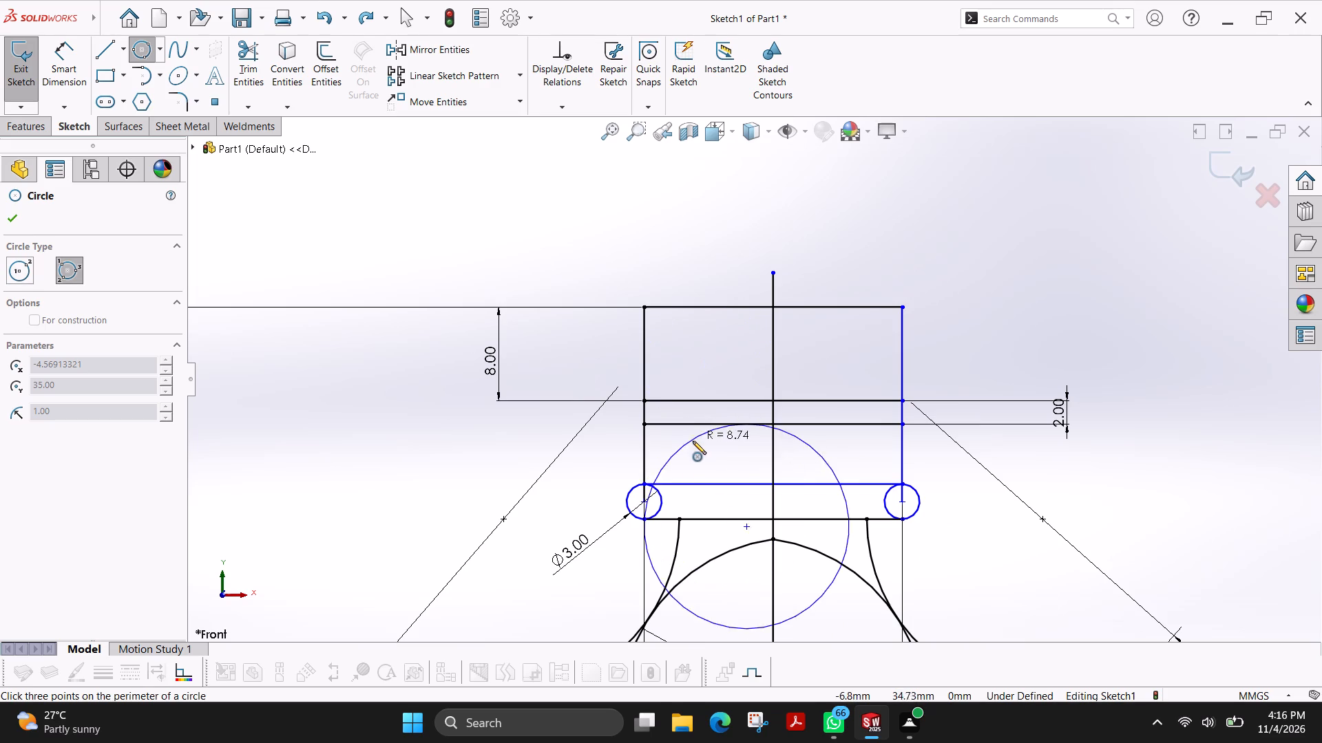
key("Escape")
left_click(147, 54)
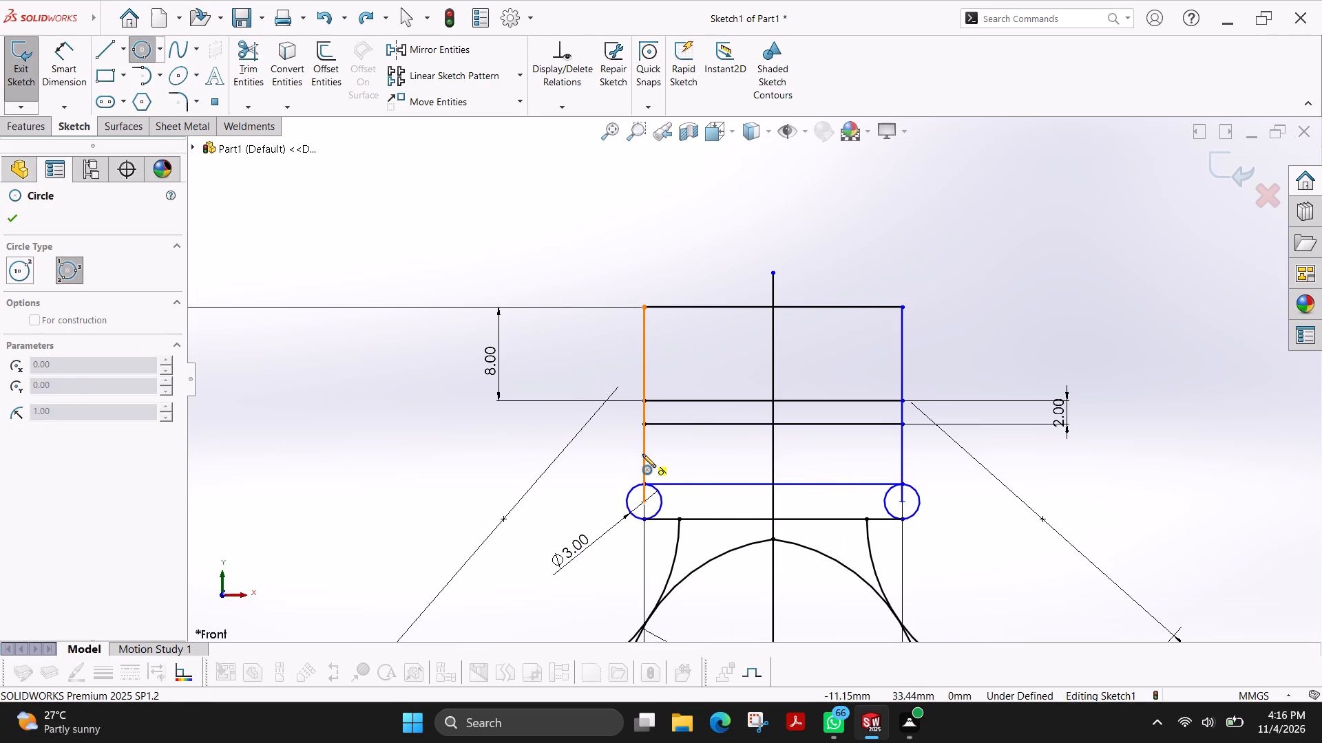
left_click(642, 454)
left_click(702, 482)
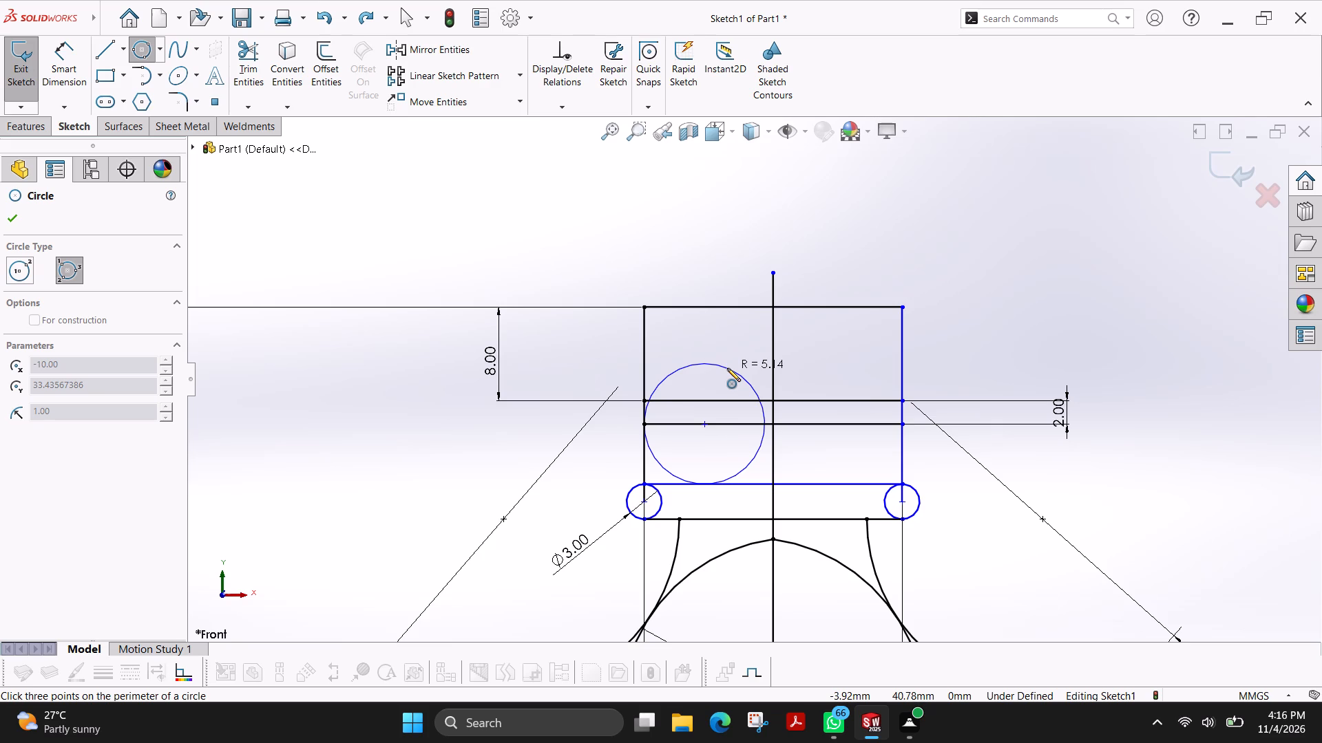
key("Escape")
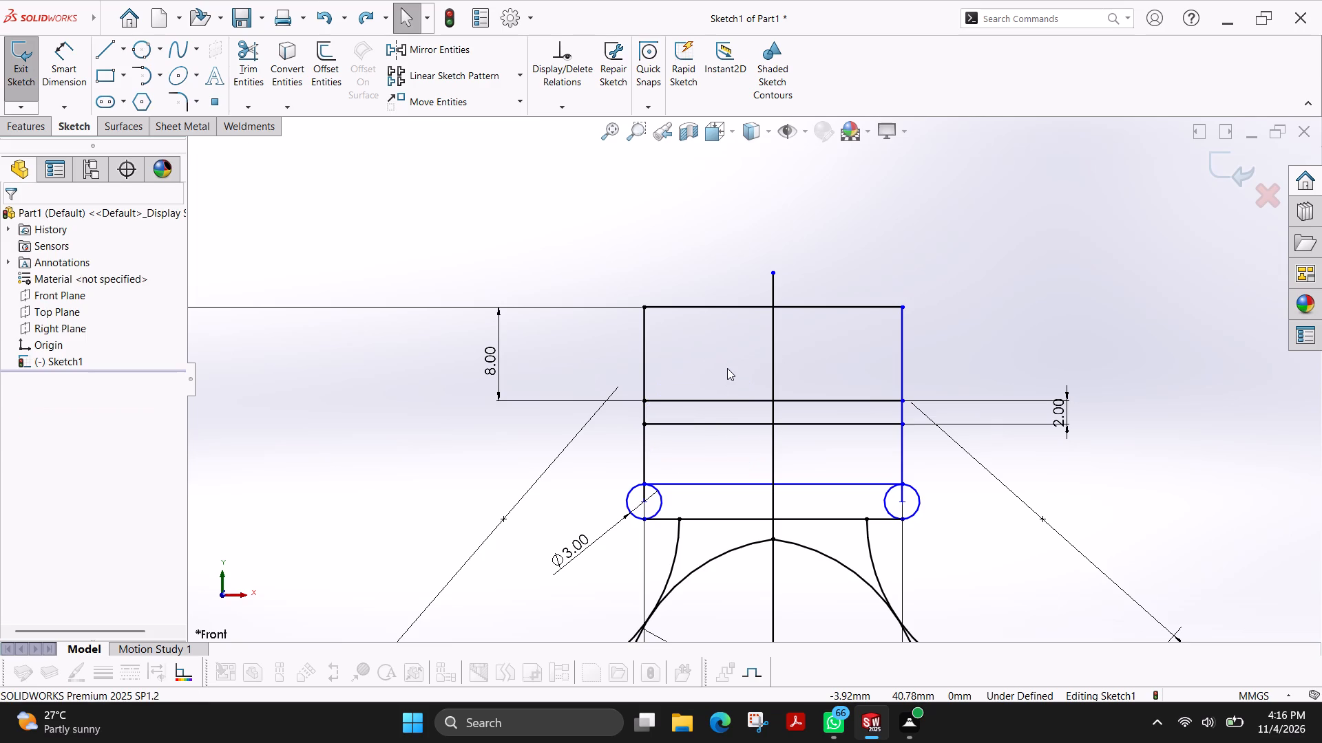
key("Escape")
Fillet both lower corners of the top section, between its side edges and the collar's top line, with a 6 mm radius.
left_click(182, 105)
key("6")
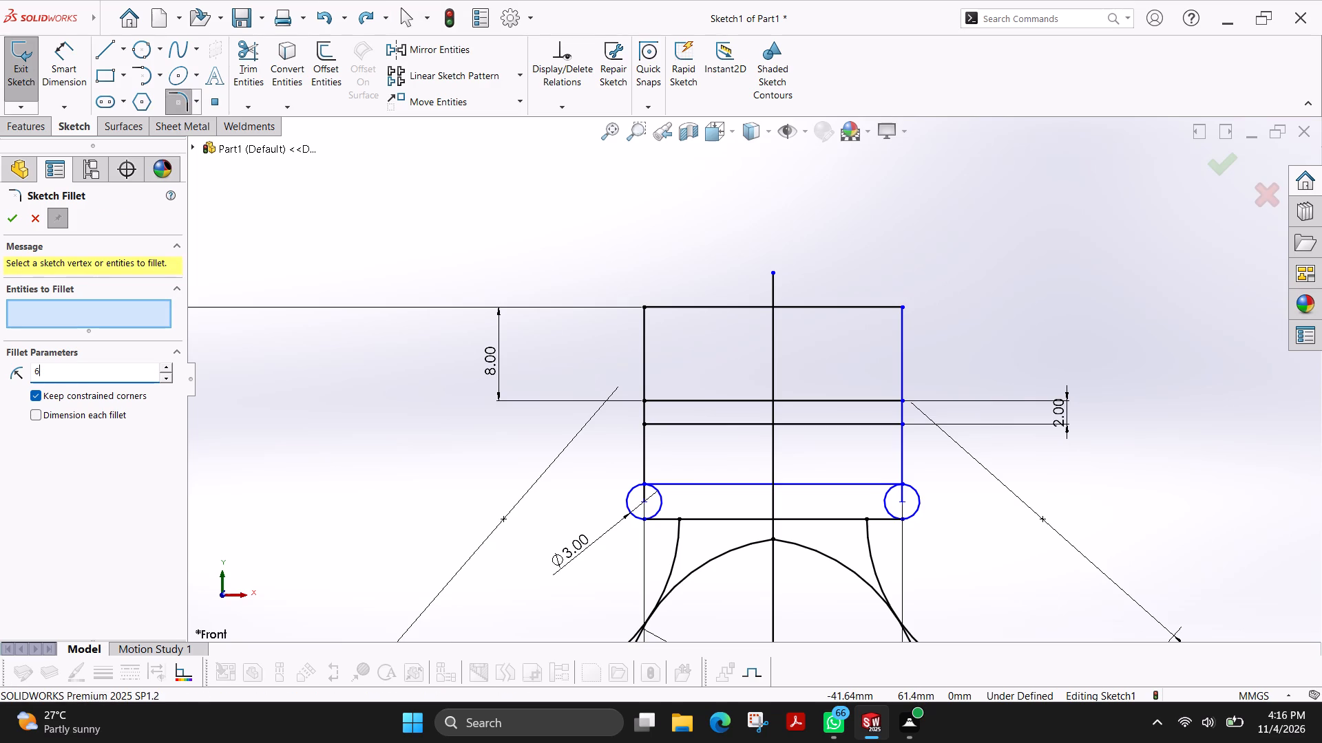
key("Return")
left_click(642, 457)
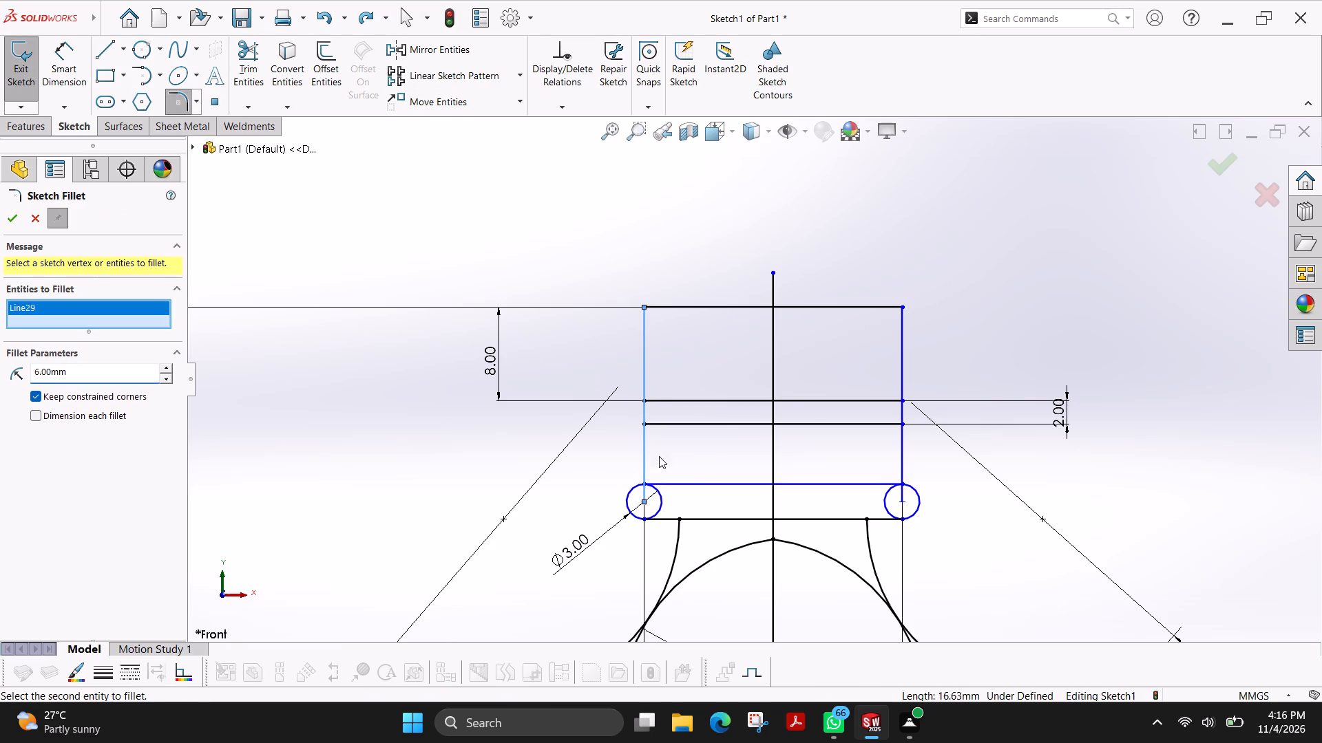
left_click(709, 483)
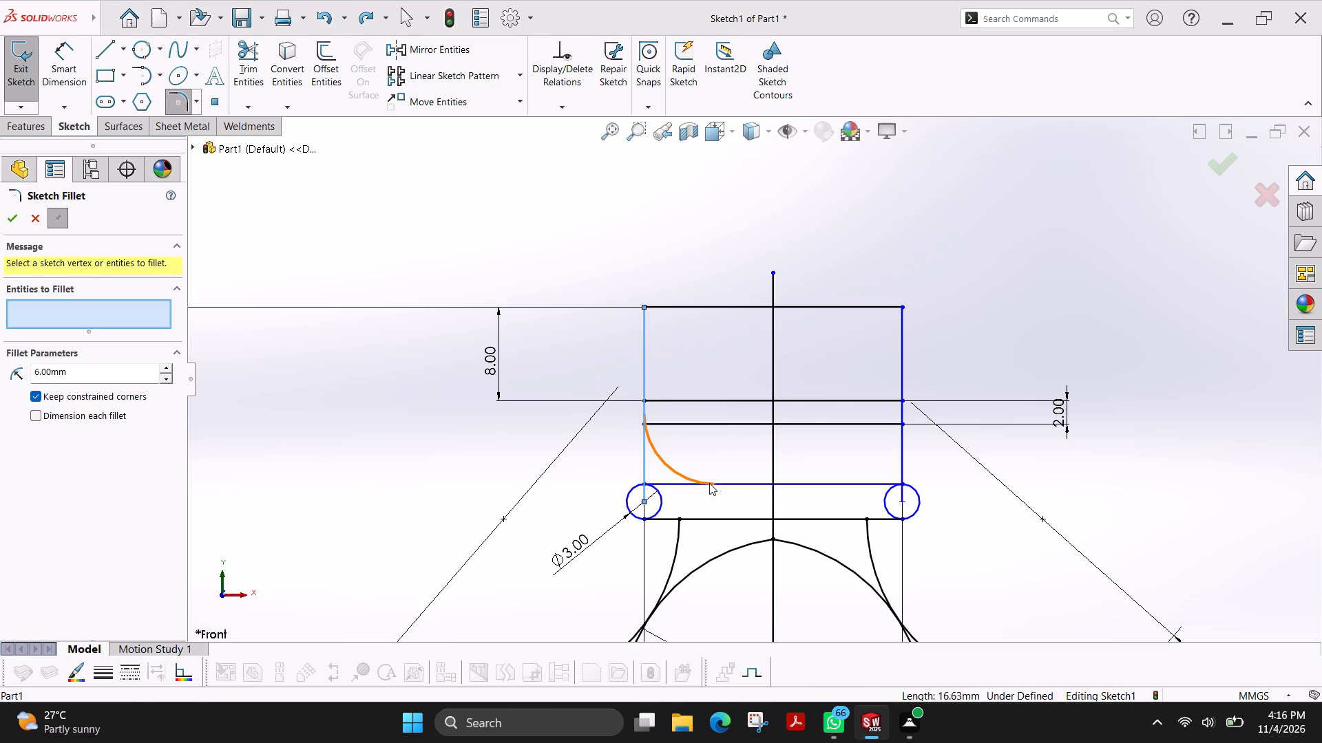
left_click(704, 369)
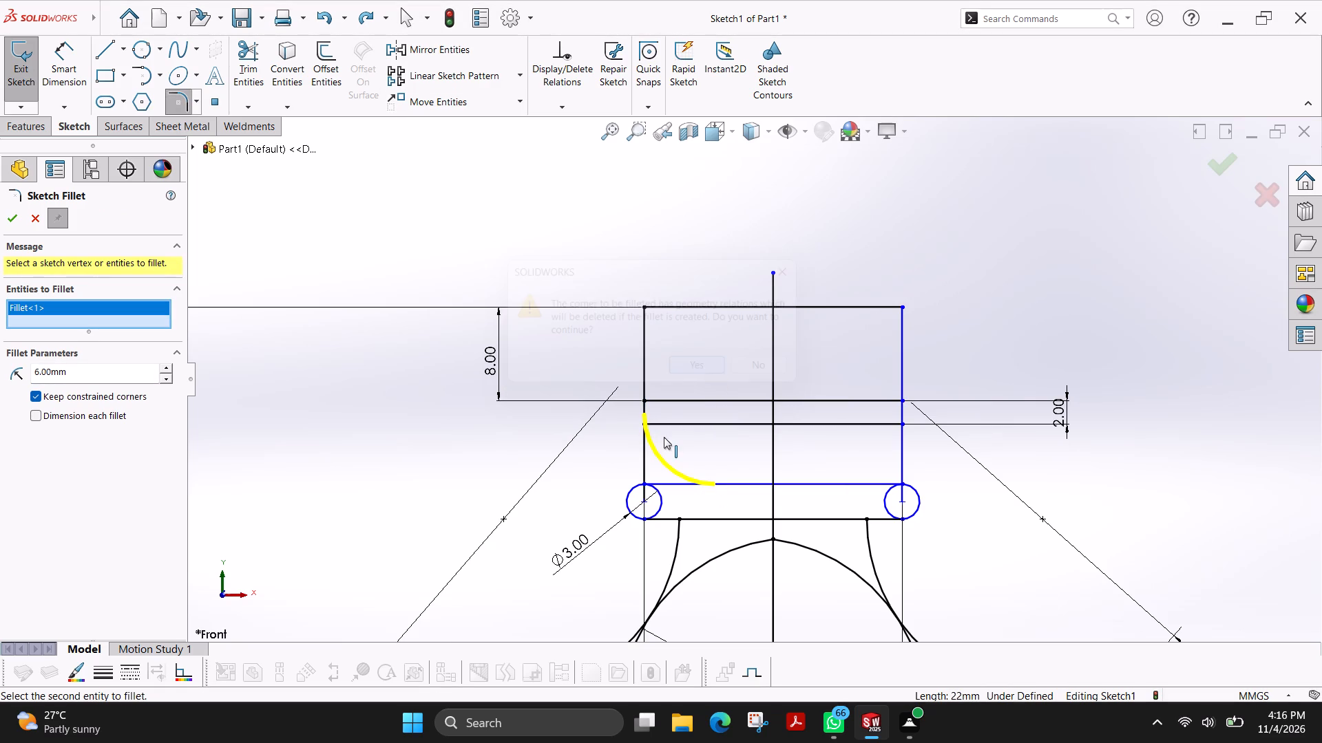
left_click(901, 442)
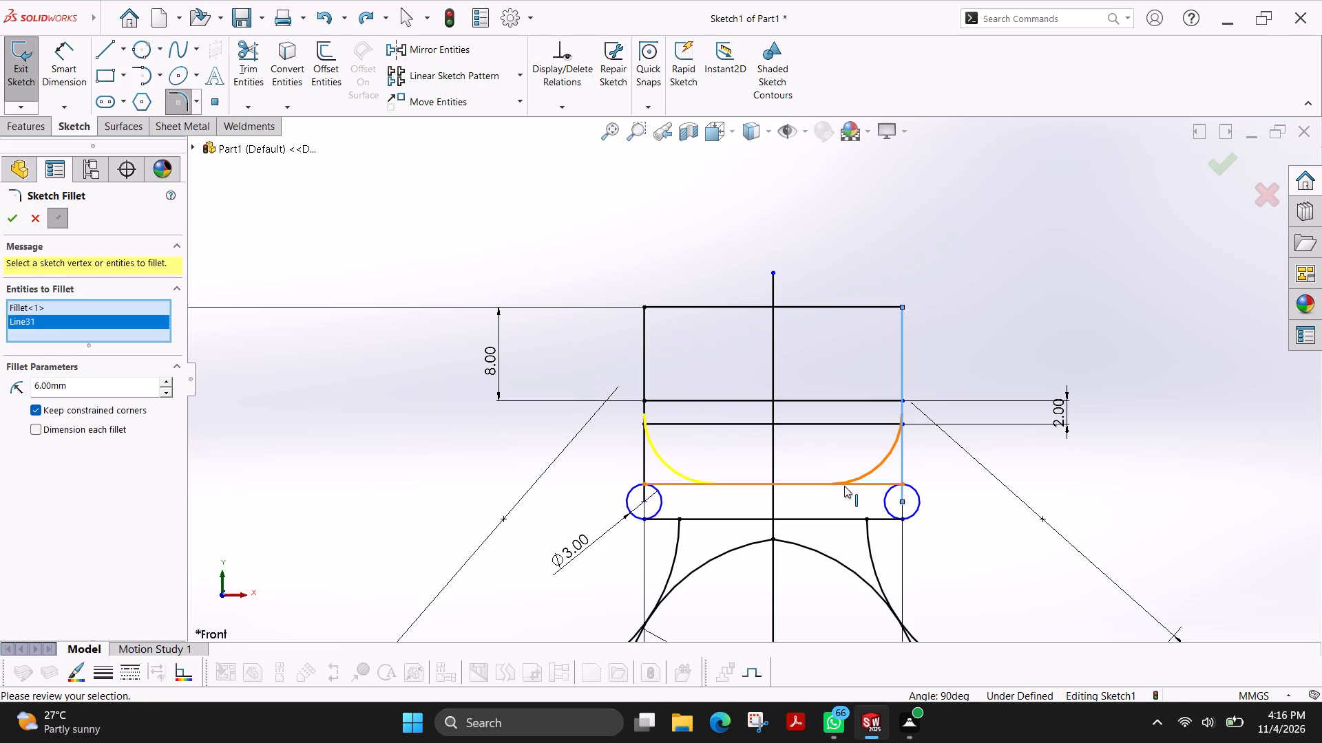
left_click(844, 486)
left_click(691, 369)
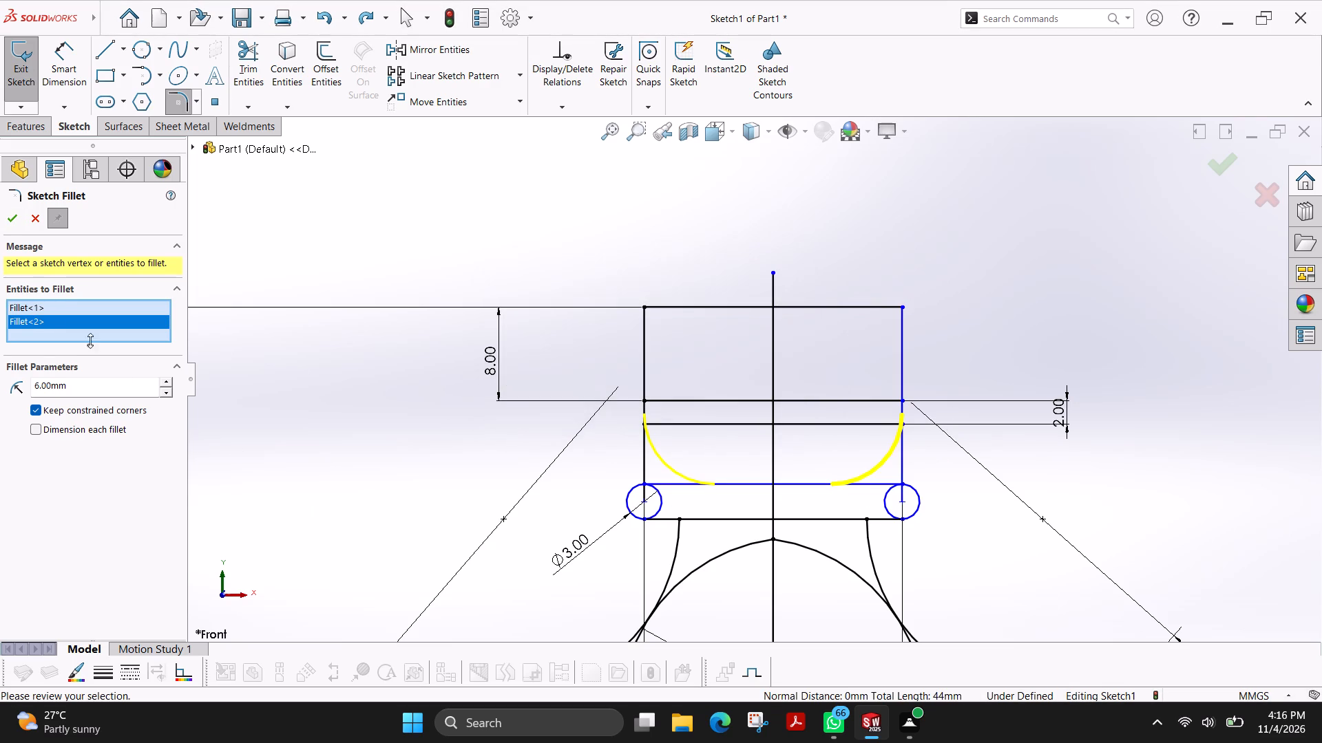
left_click(9, 218)
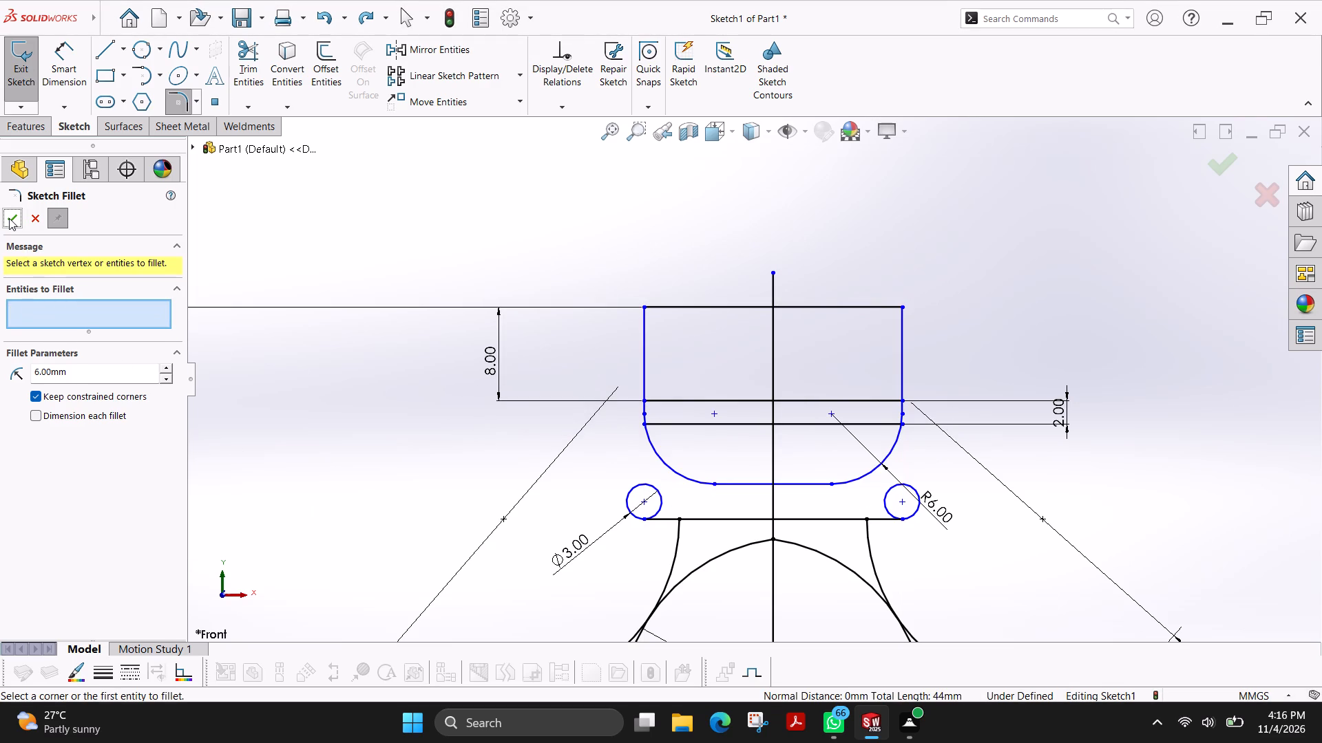
left_click(713, 412)
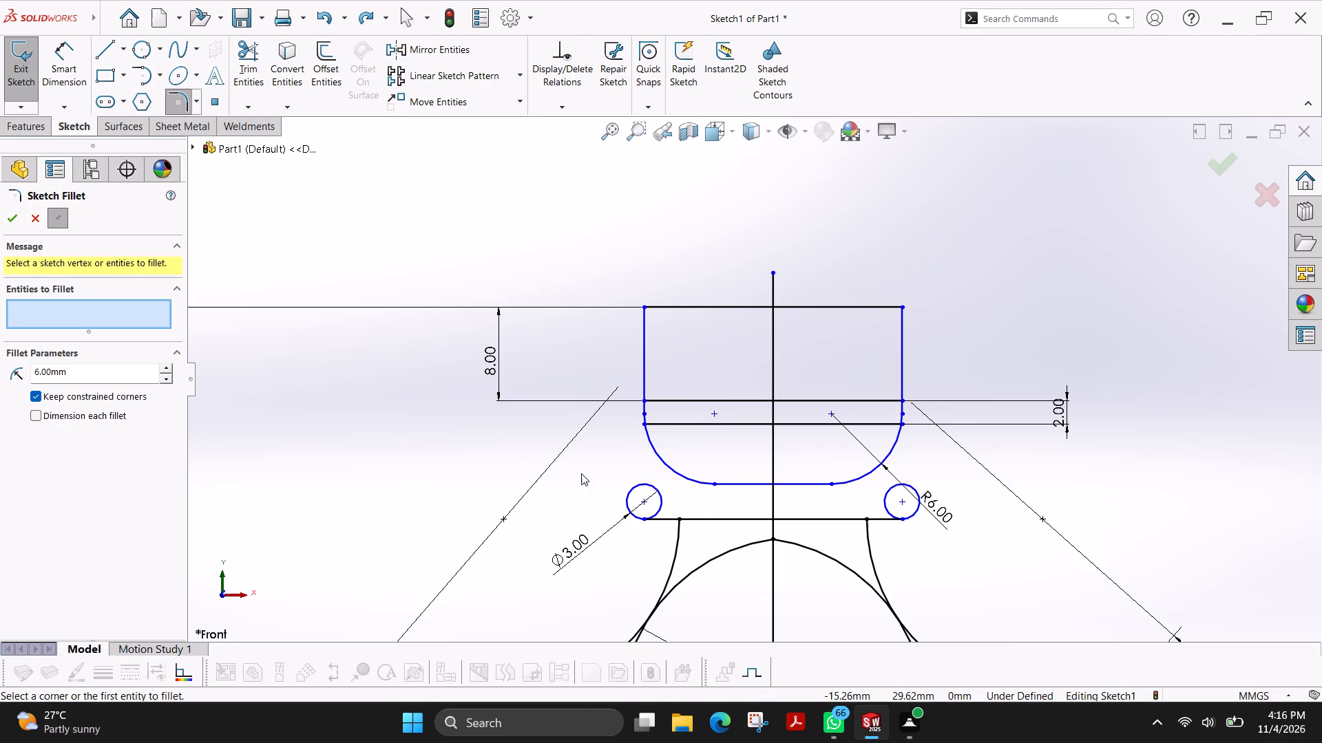
Sketch a horizontal line about 22 mm long joining the top points of the two 3 mm collar circles.
left_click(98, 56)
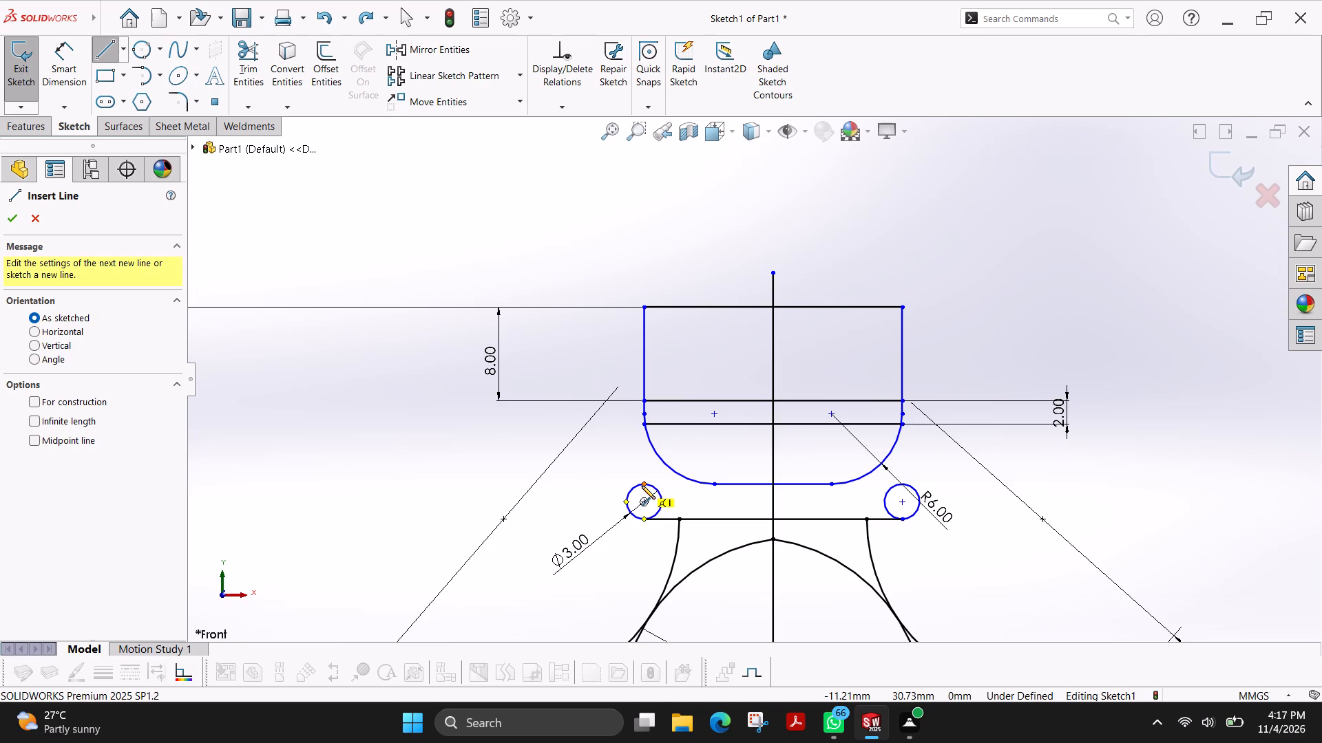
left_click(642, 485)
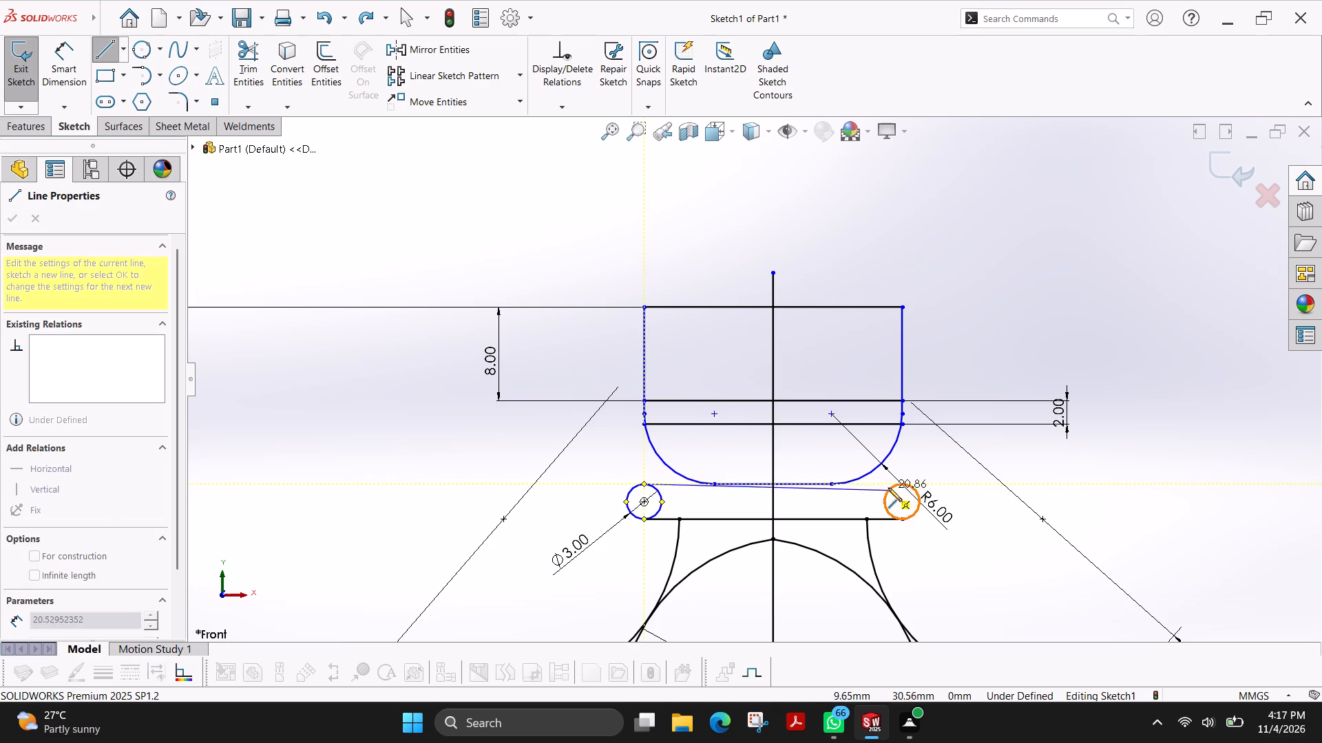
left_click(901, 482)
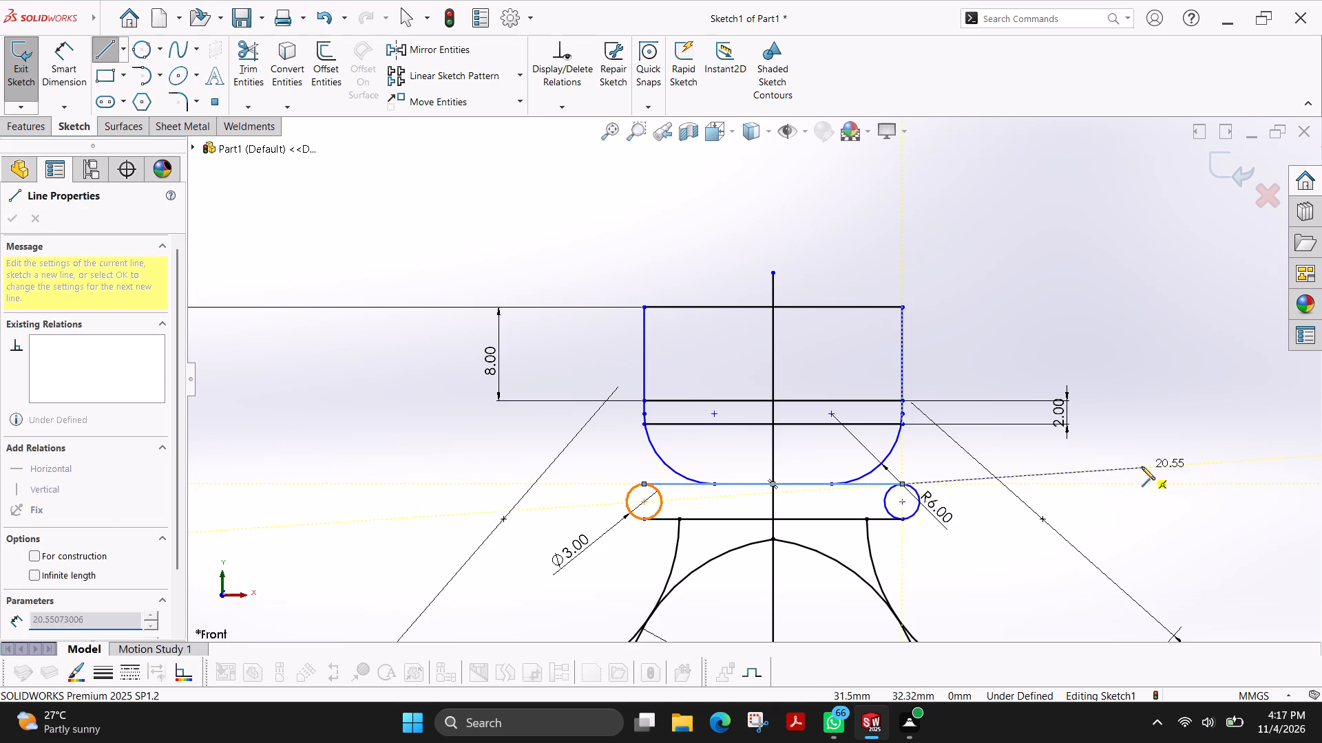
key("Escape")
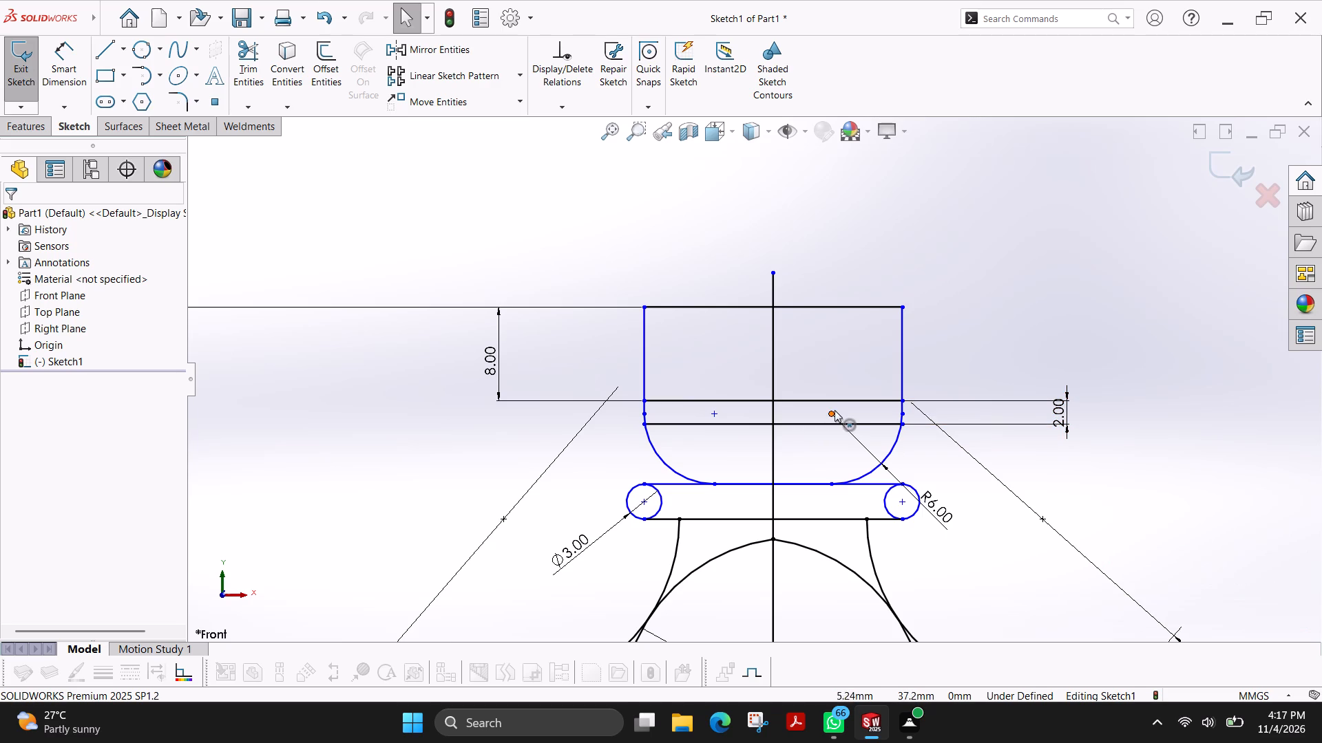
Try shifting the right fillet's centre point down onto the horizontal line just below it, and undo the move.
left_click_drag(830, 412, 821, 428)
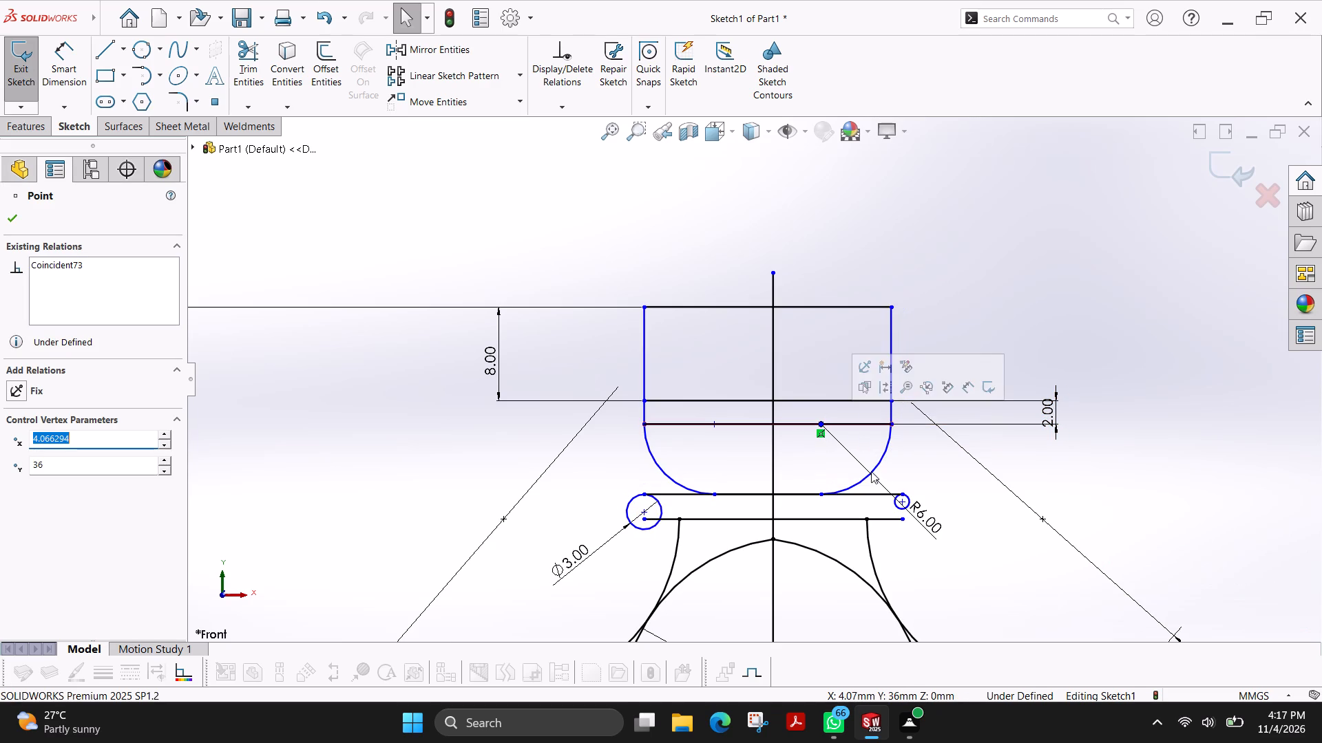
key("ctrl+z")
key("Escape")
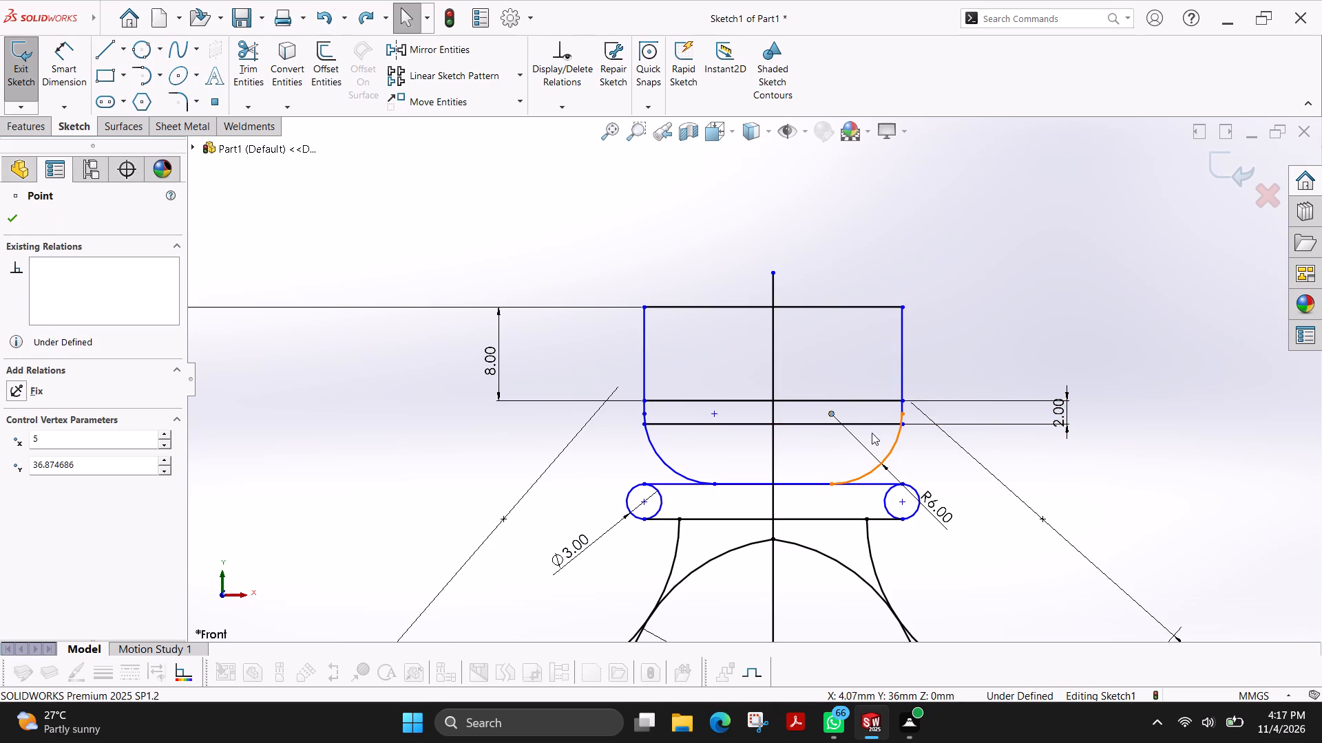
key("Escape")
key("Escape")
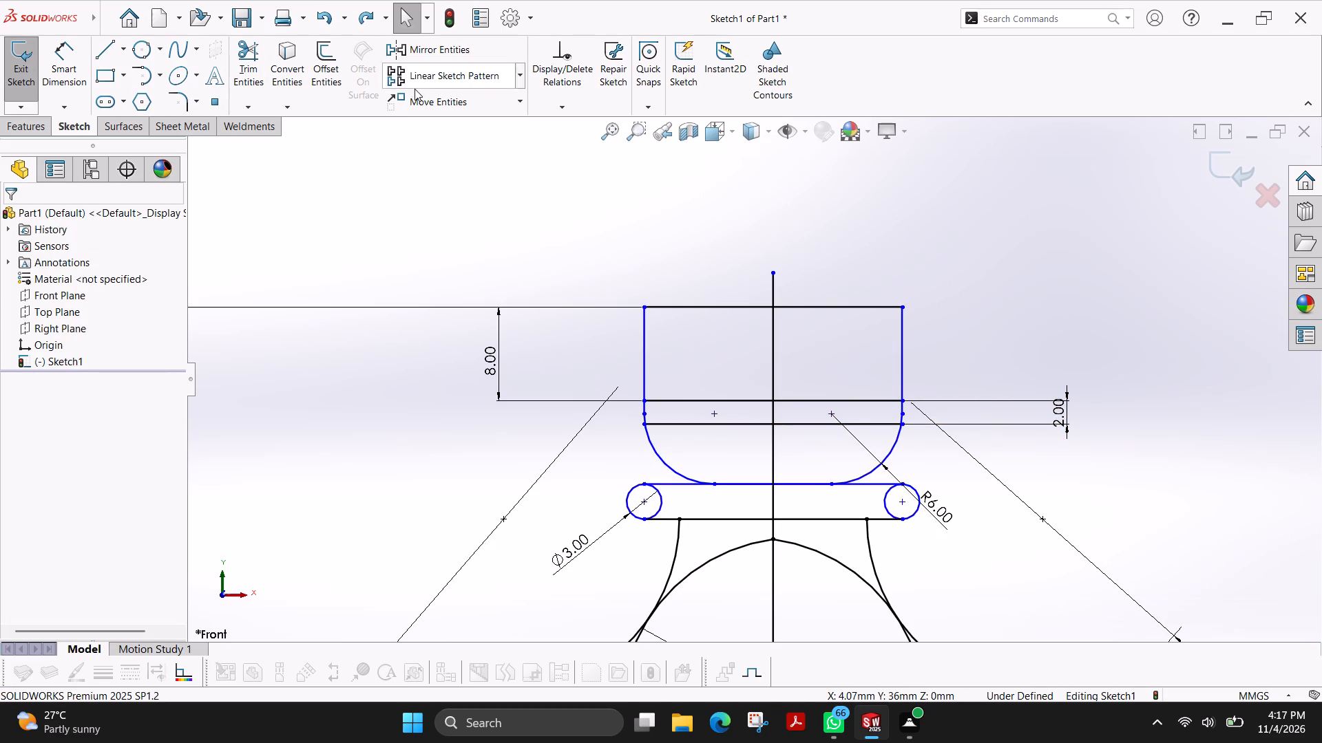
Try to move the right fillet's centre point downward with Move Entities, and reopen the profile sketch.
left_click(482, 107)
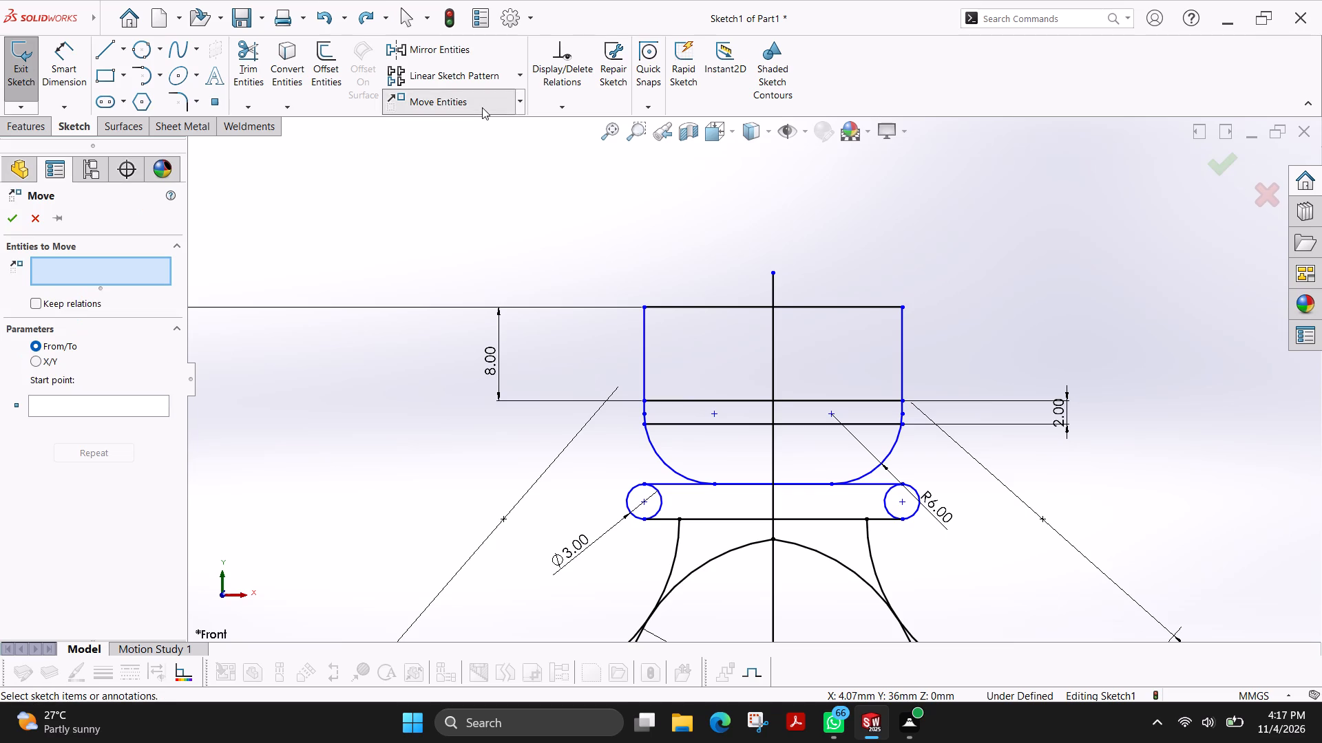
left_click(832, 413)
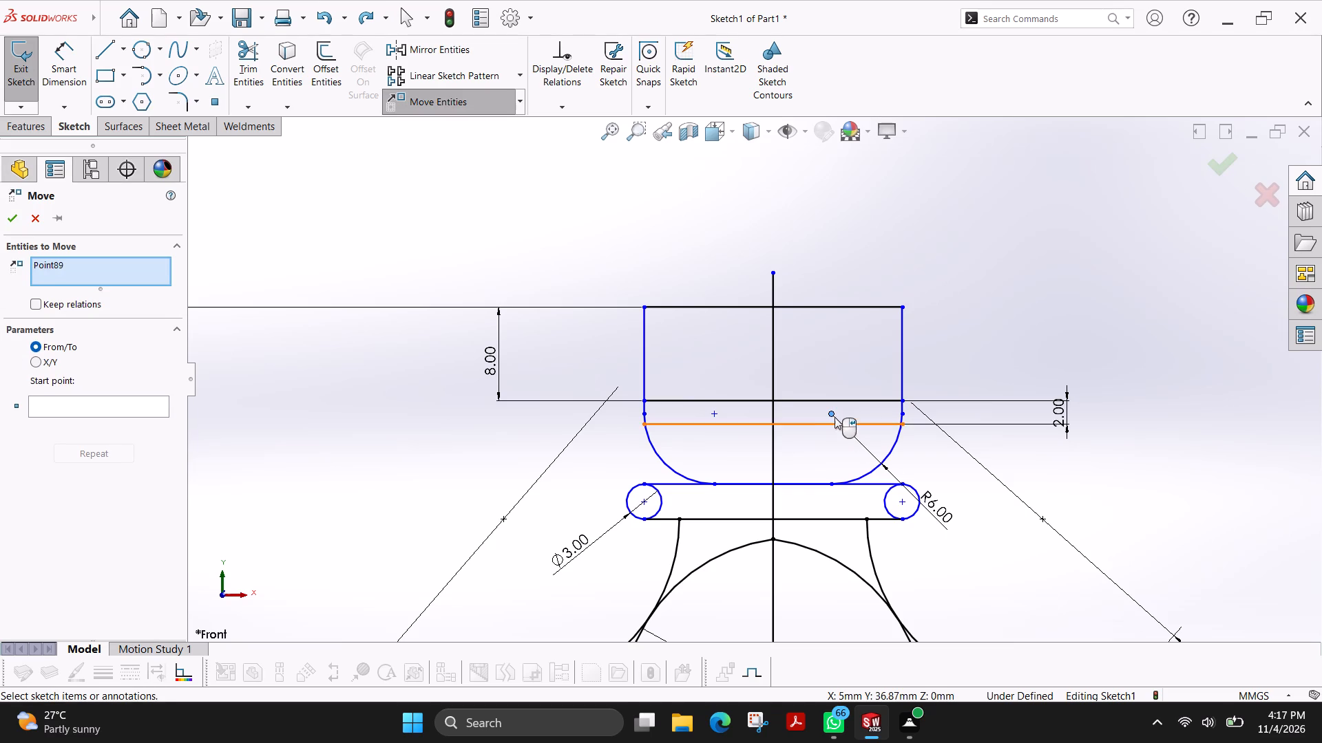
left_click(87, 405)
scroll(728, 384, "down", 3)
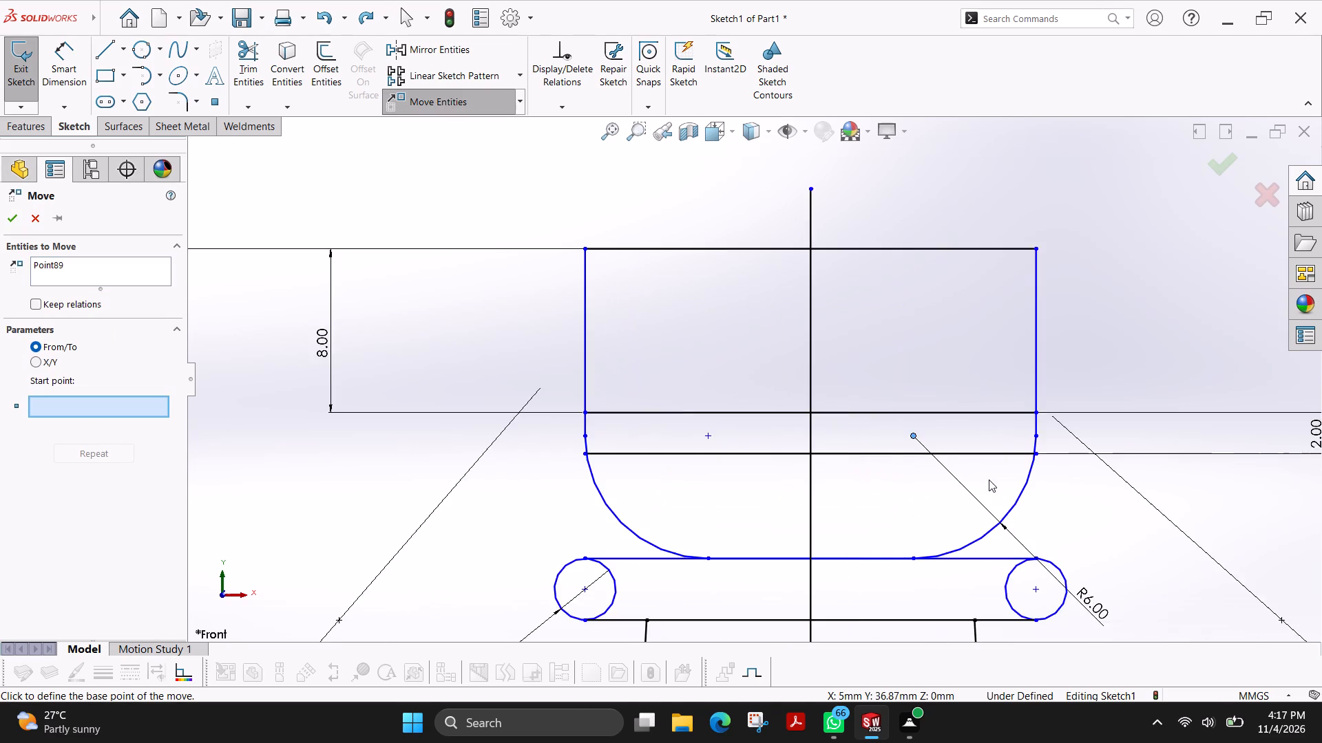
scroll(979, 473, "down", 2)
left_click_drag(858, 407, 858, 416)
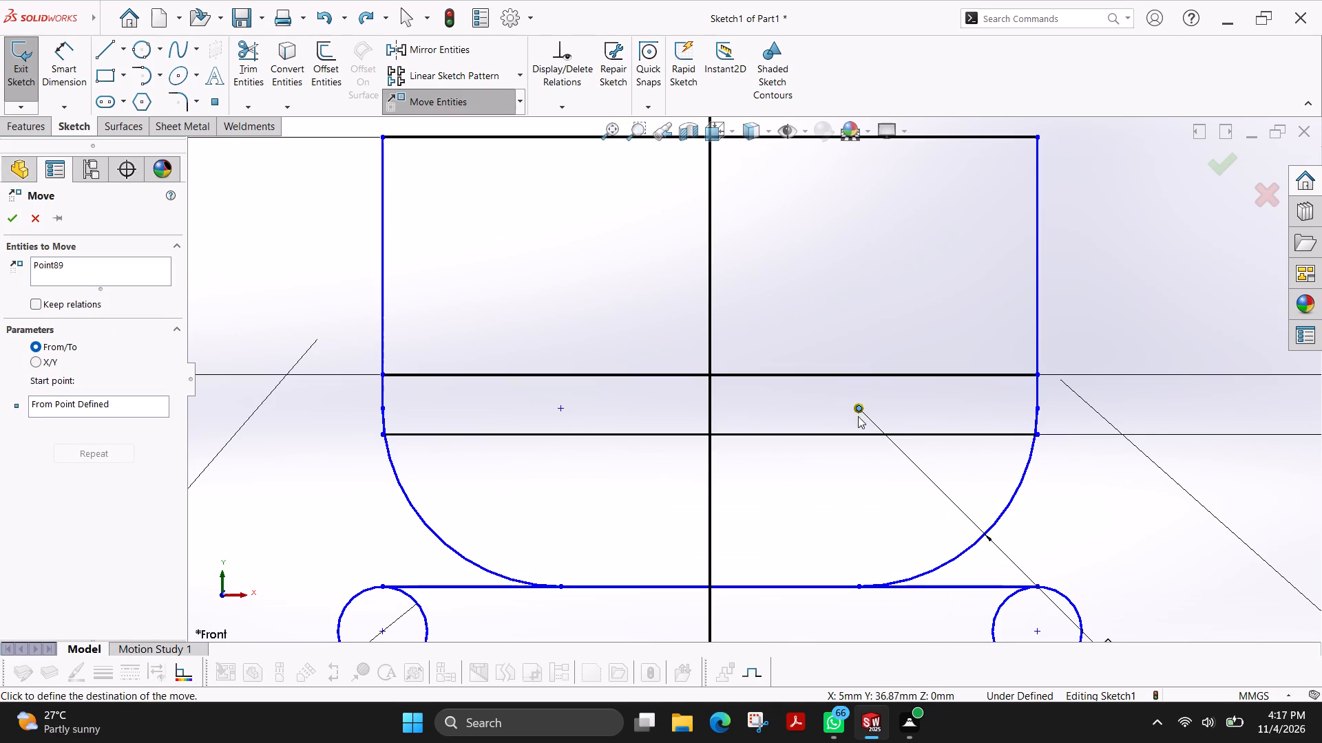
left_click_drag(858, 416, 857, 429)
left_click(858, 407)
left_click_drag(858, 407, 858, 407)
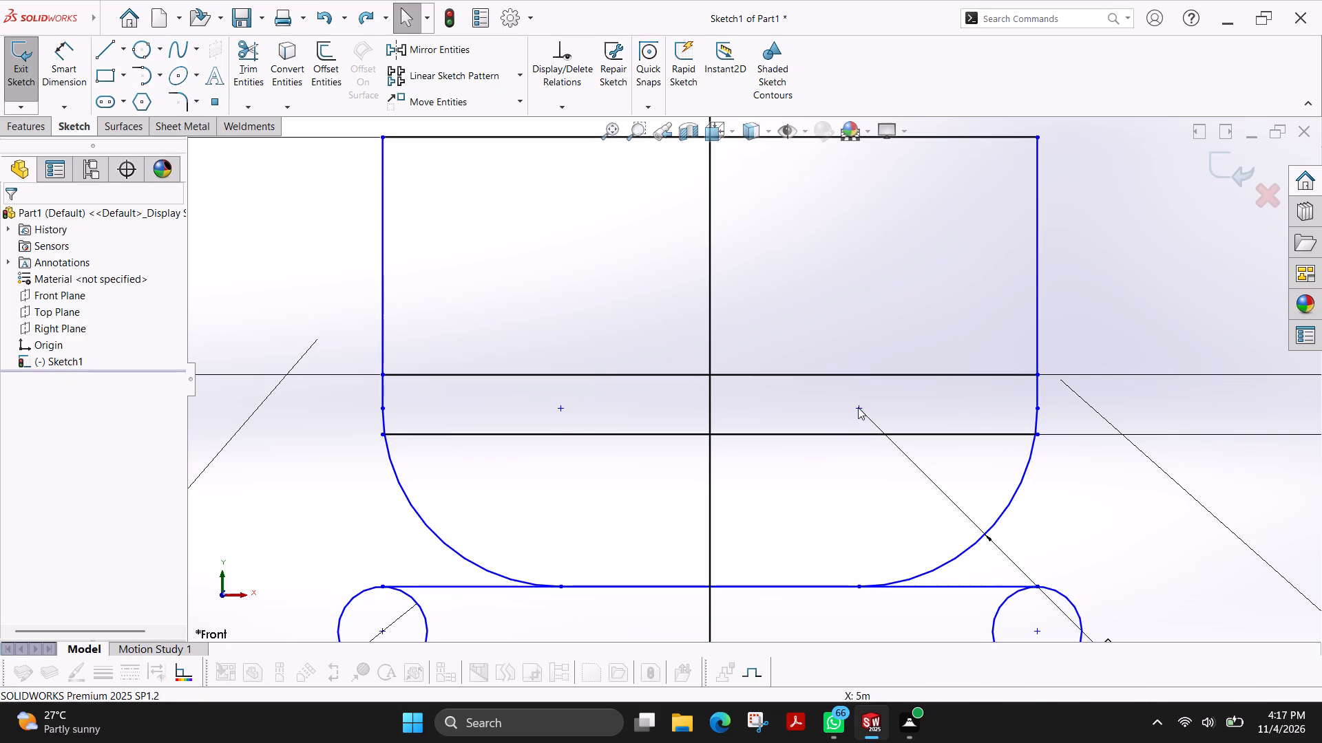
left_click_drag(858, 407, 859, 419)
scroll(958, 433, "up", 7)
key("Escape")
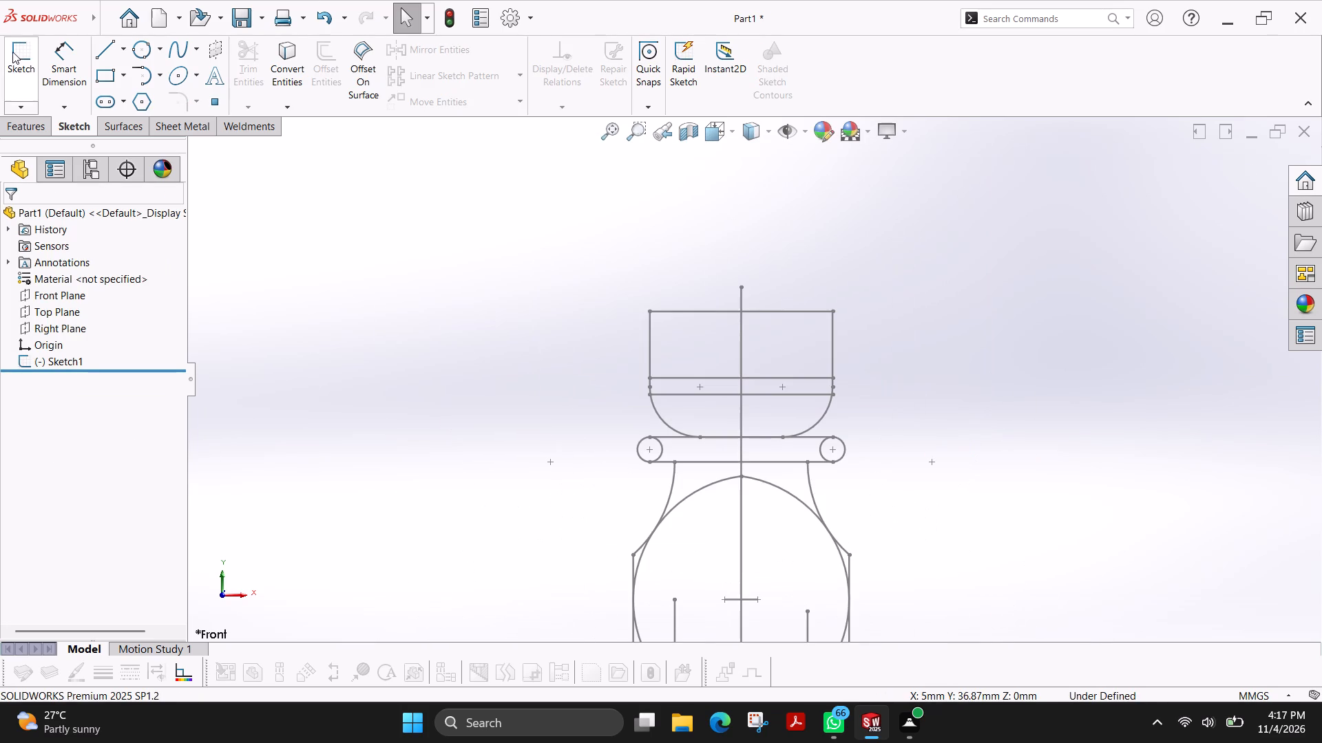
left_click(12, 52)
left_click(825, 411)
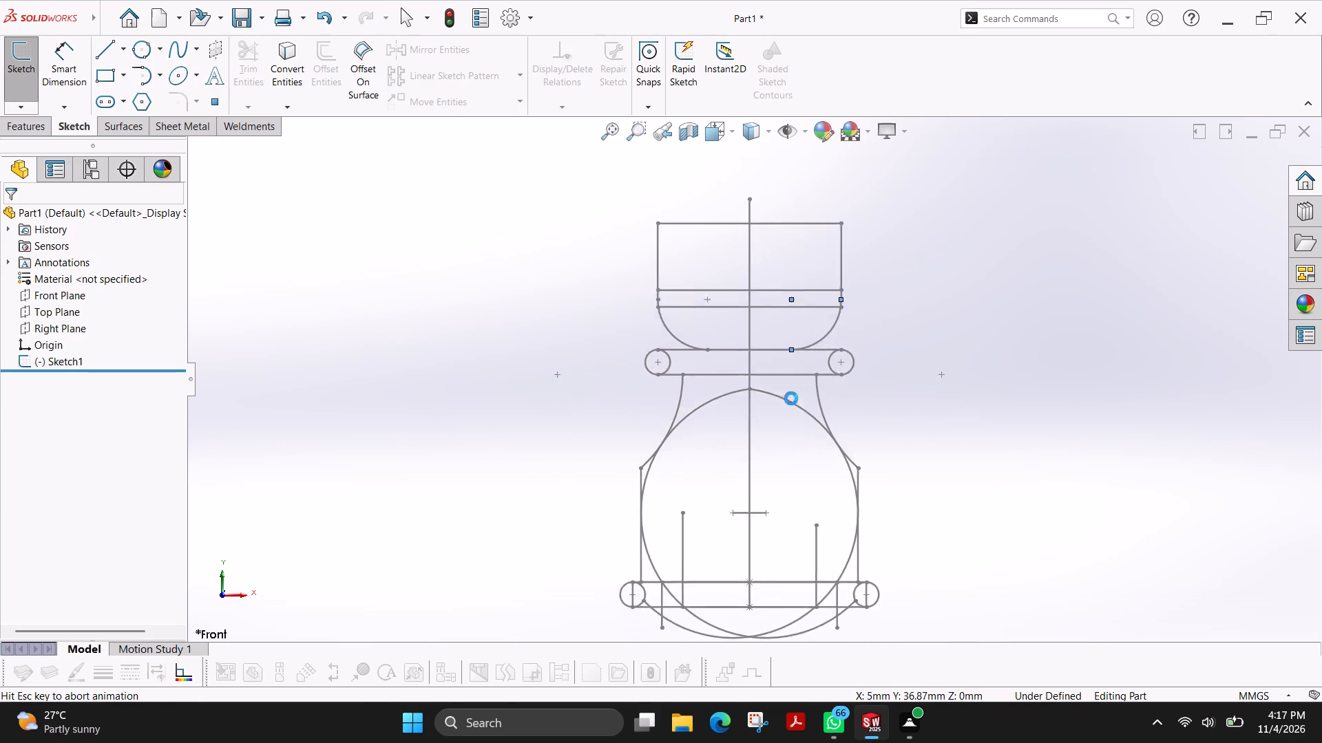
Examine the whole profile sketch and its dimensions, from the base up to the rounded top section.
scroll(790, 255, "down", 2)
scroll(790, 255, "up", 2)
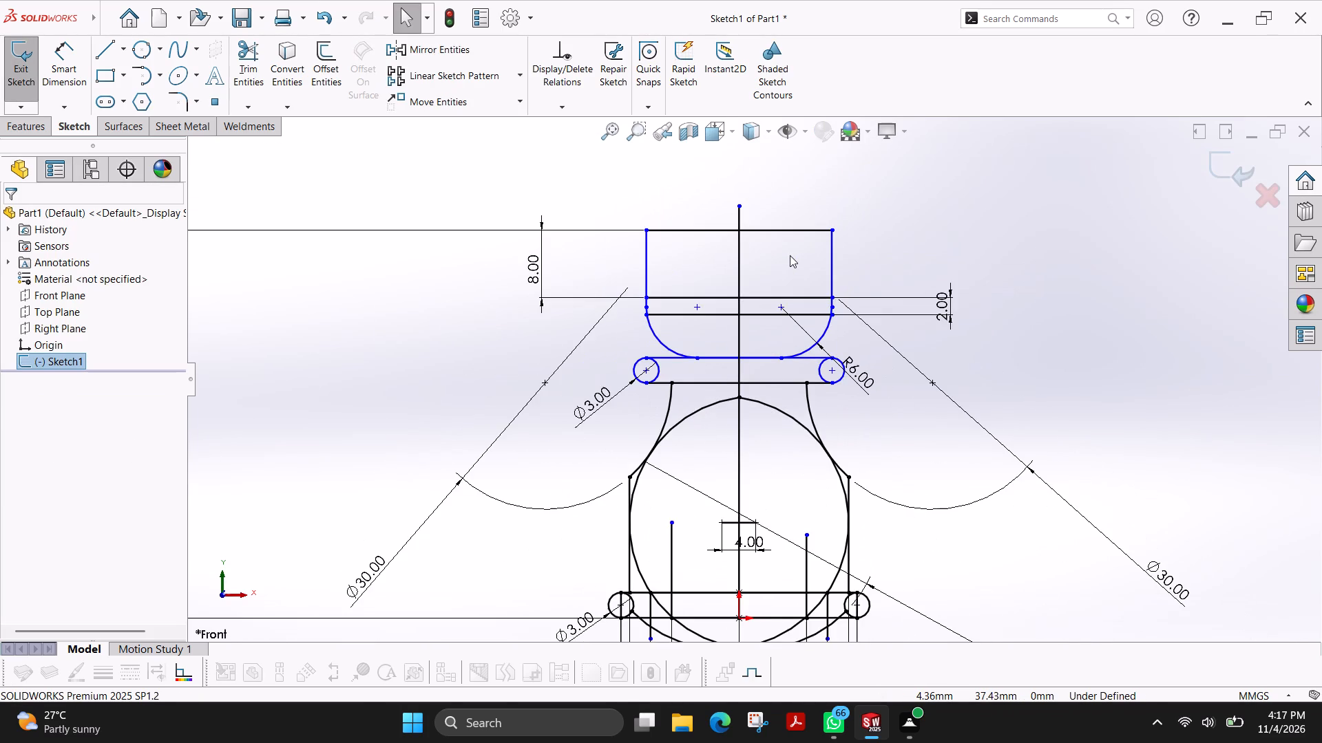
scroll(790, 255, "up", 3)
scroll(790, 255, "down", 3)
scroll(790, 255, "up", 3)
scroll(788, 324, "up", 2)
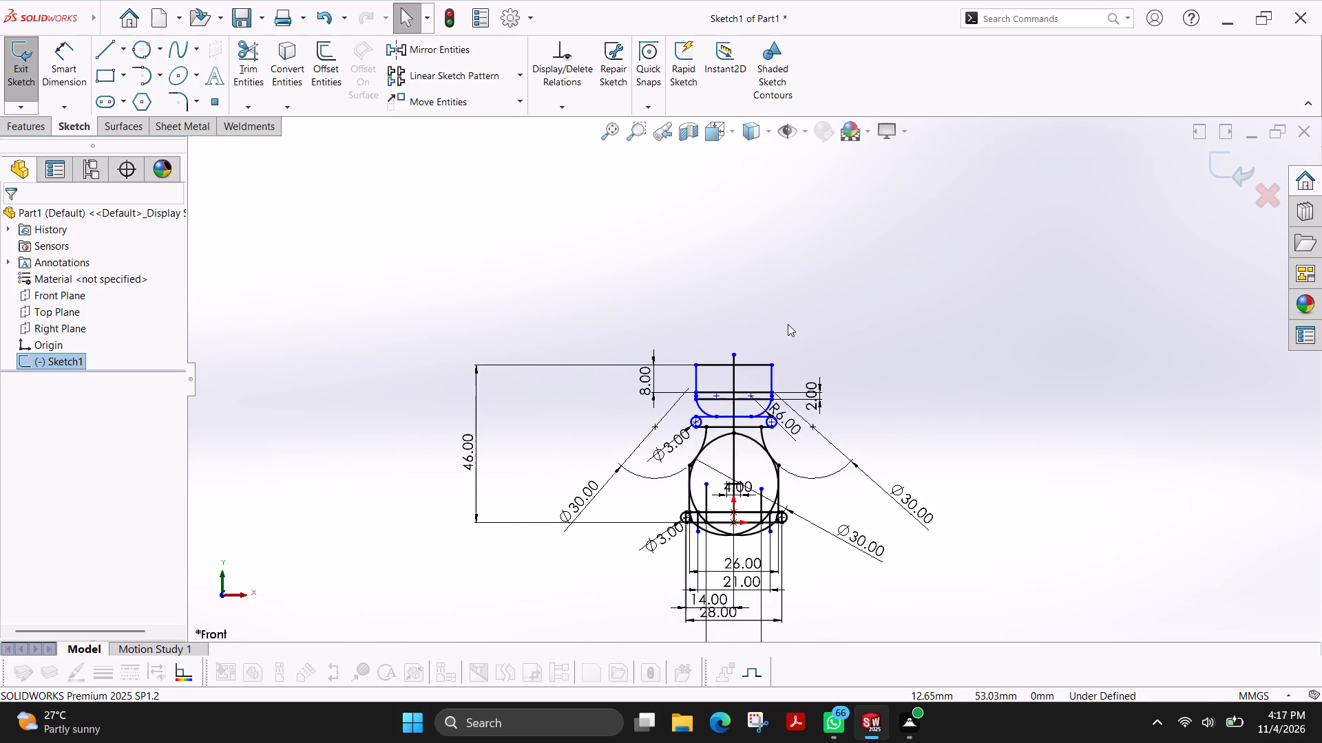
scroll(769, 332, "down", 3)
scroll(719, 472, "up", 1)
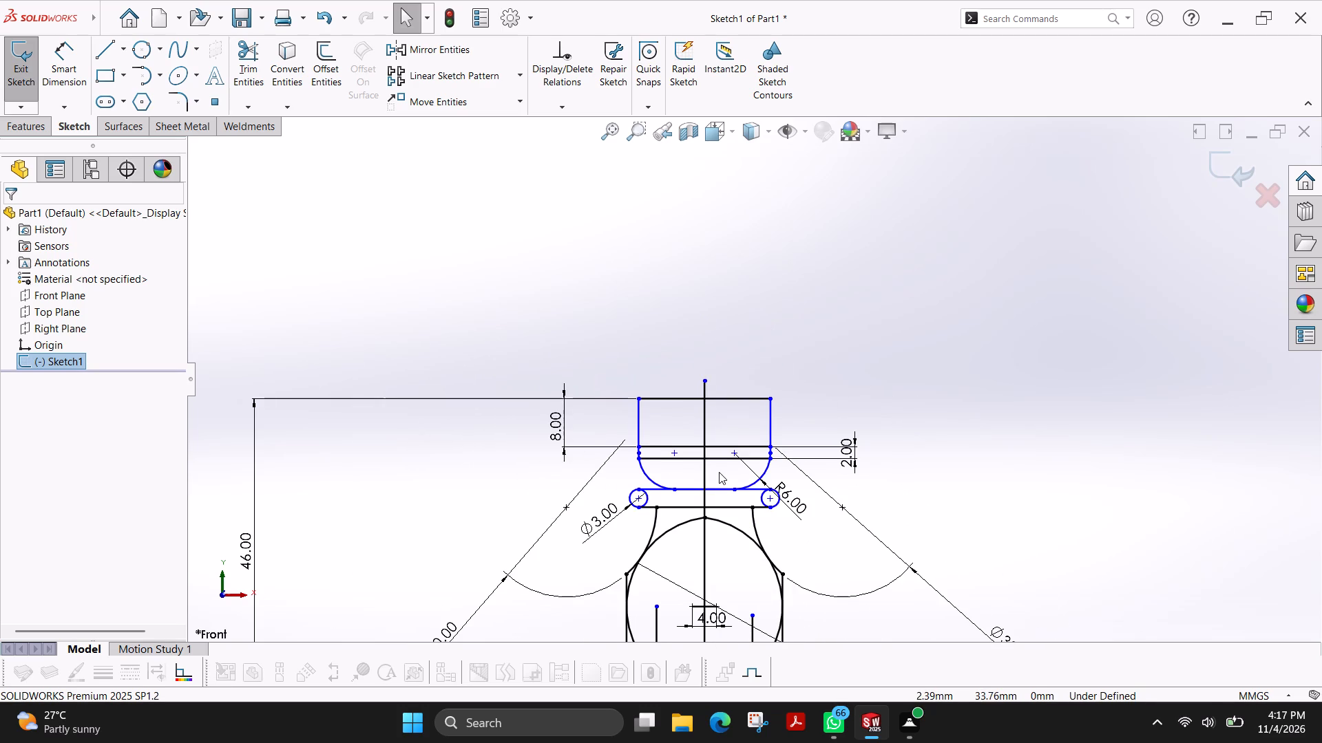
scroll(719, 472, "up", 1)
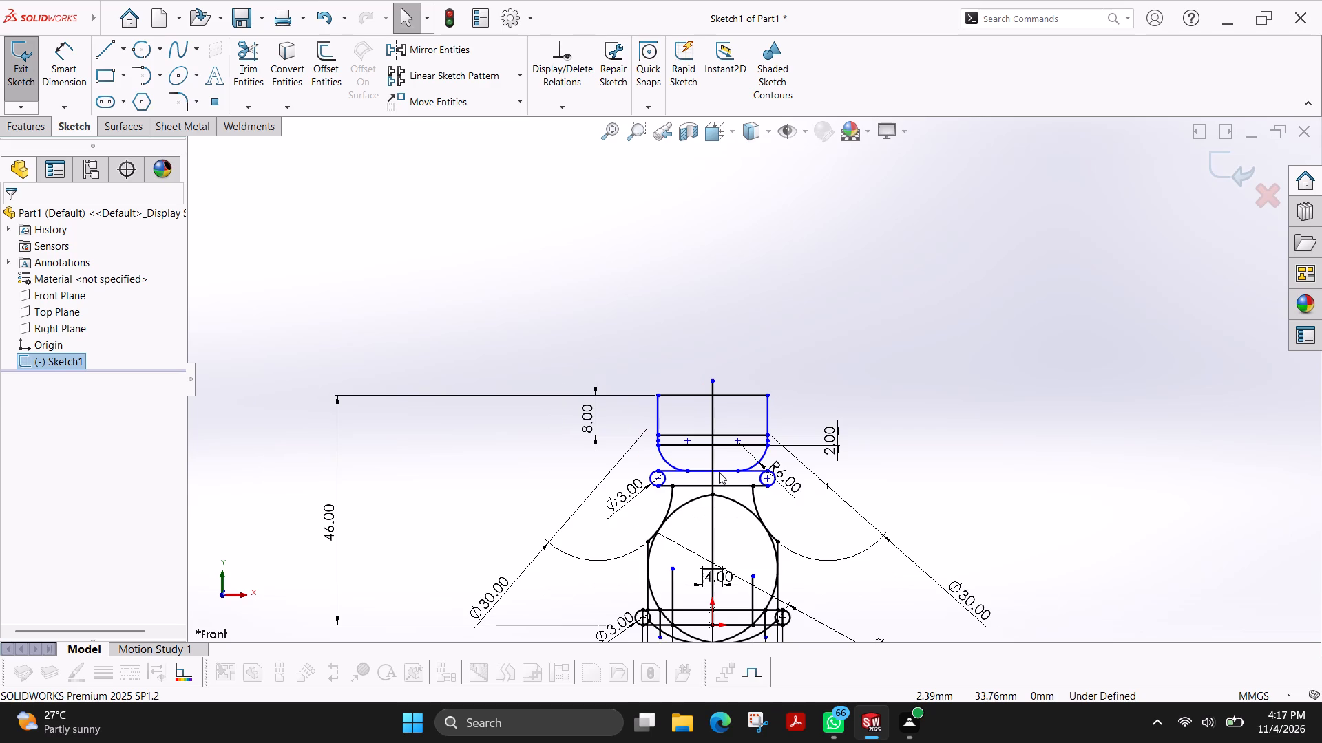
Delete the two inner horizontal lines of the top section: the one 8 mm below its top edge and the one 2 mm under that.
scroll(768, 440, "down", 6)
scroll(637, 389, "down", 2)
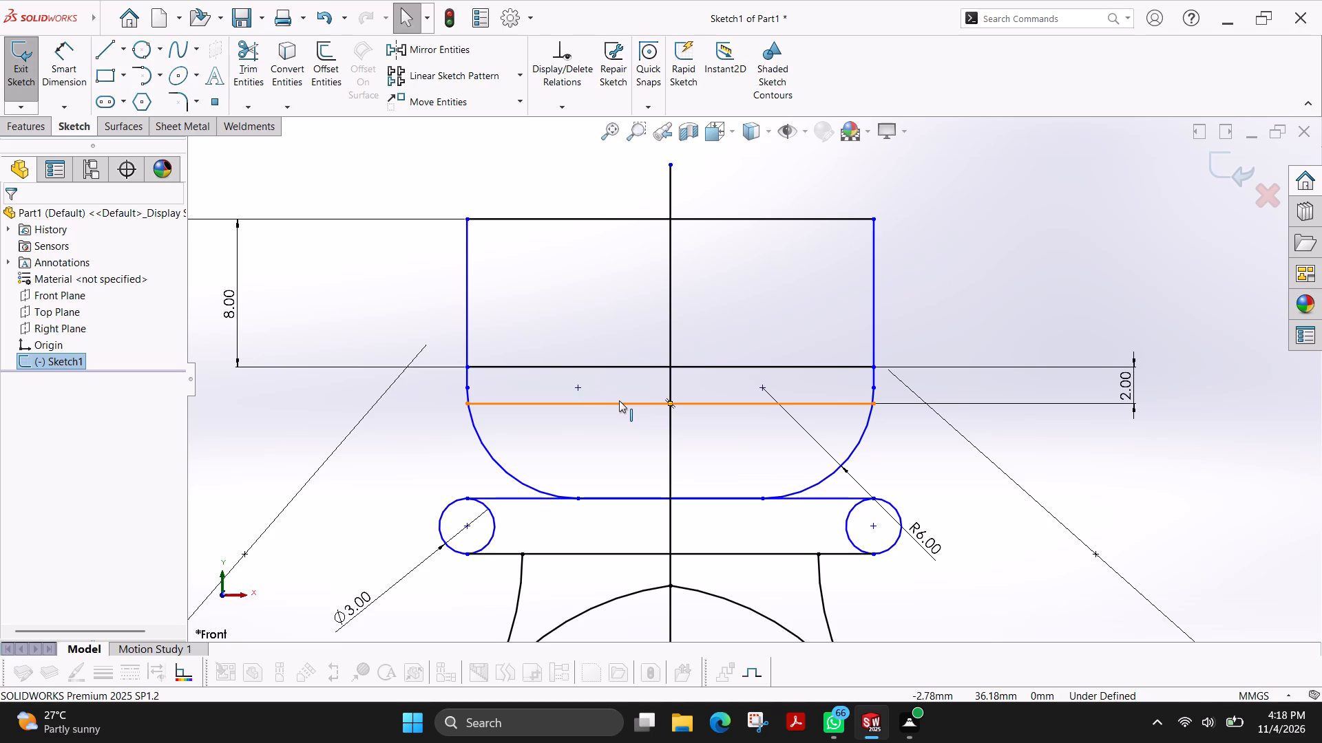
left_click(619, 400)
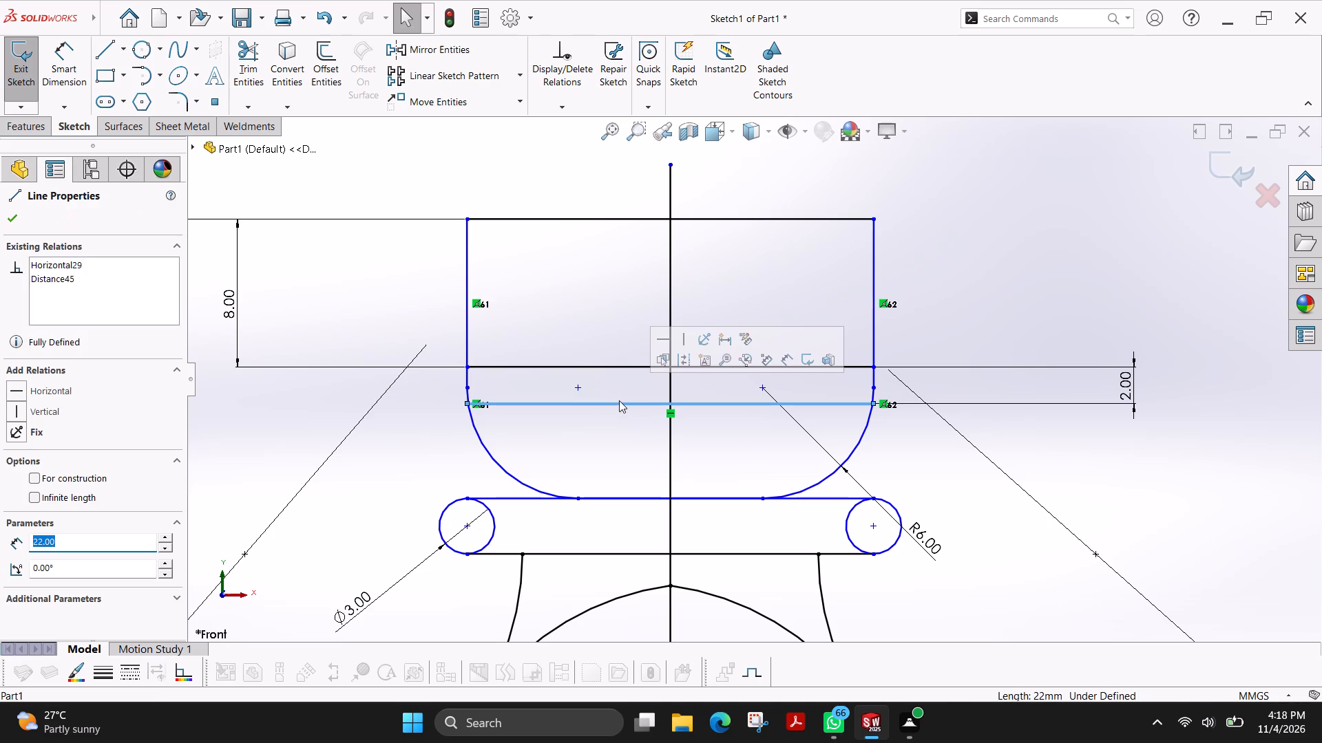
key("Delete")
left_click(576, 360)
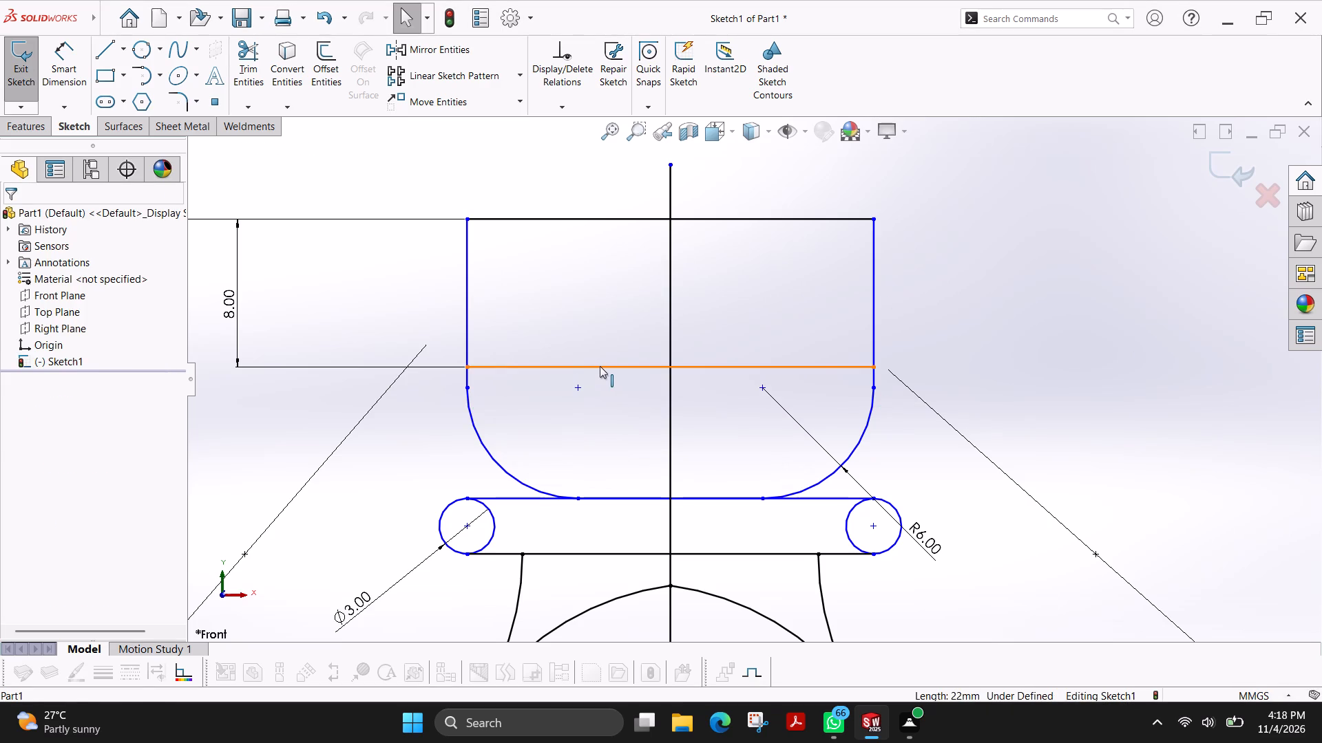
left_click(600, 366)
key("Delete")
left_click(574, 359)
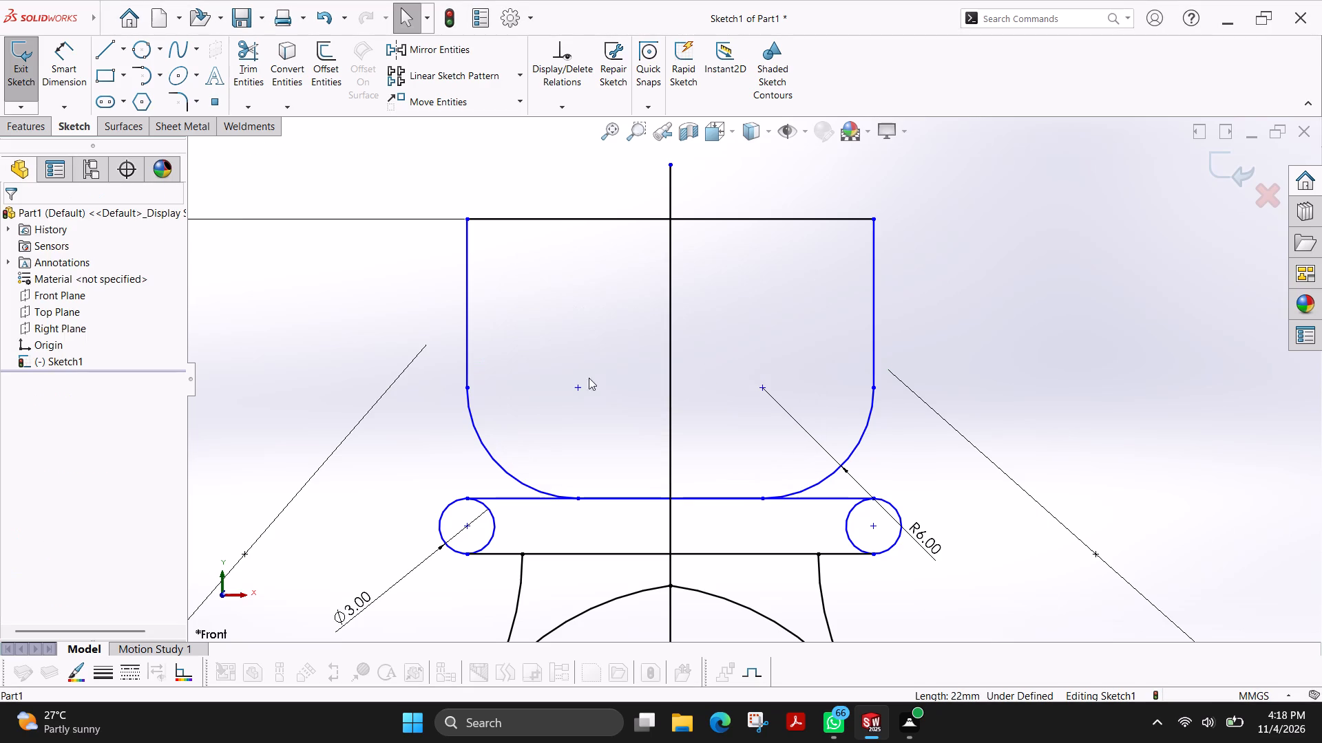
Draw a 22 mm horizontal line across the top section, joining the upper ends of its two corner fillets.
left_click(105, 47)
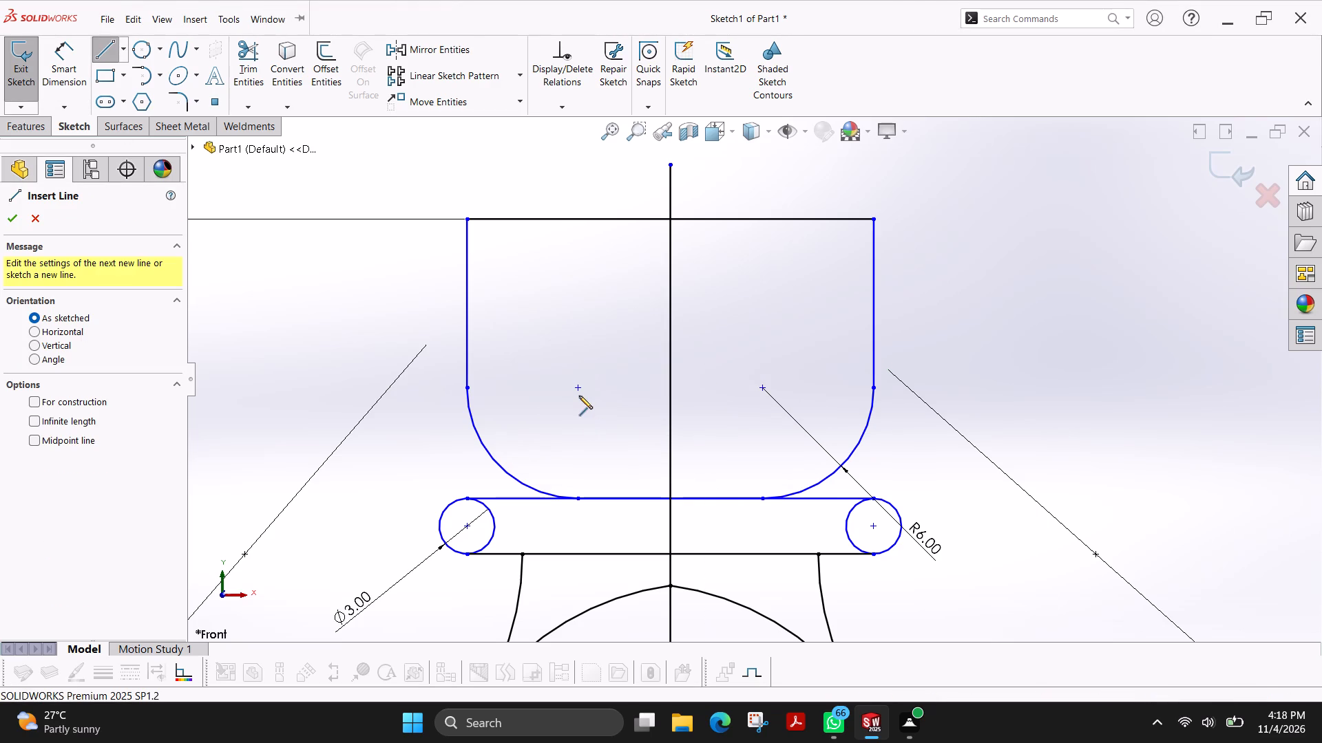
left_click(463, 387)
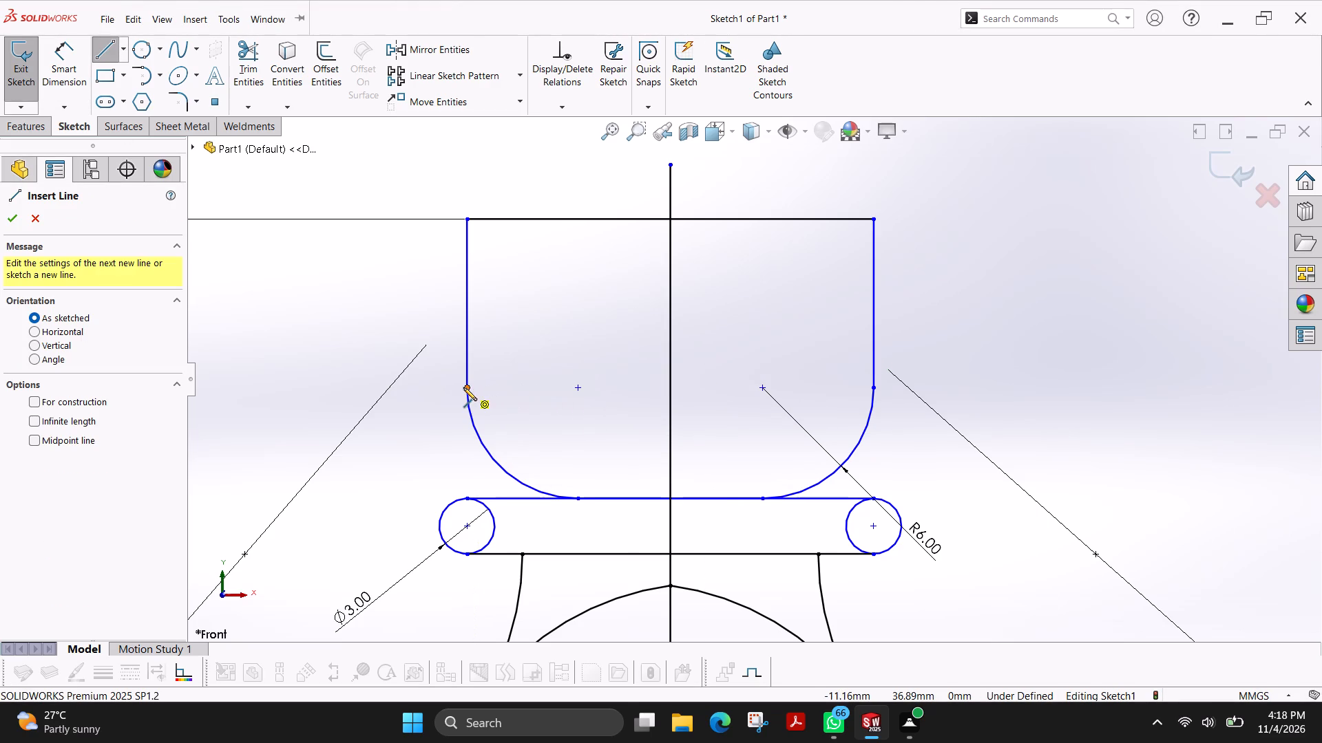
left_click(874, 387)
key("Escape")
Draw a second 22 mm horizontal line between the top section's side lines, about 3 mm above the fillet-end line.
scroll(566, 341, "up", 2)
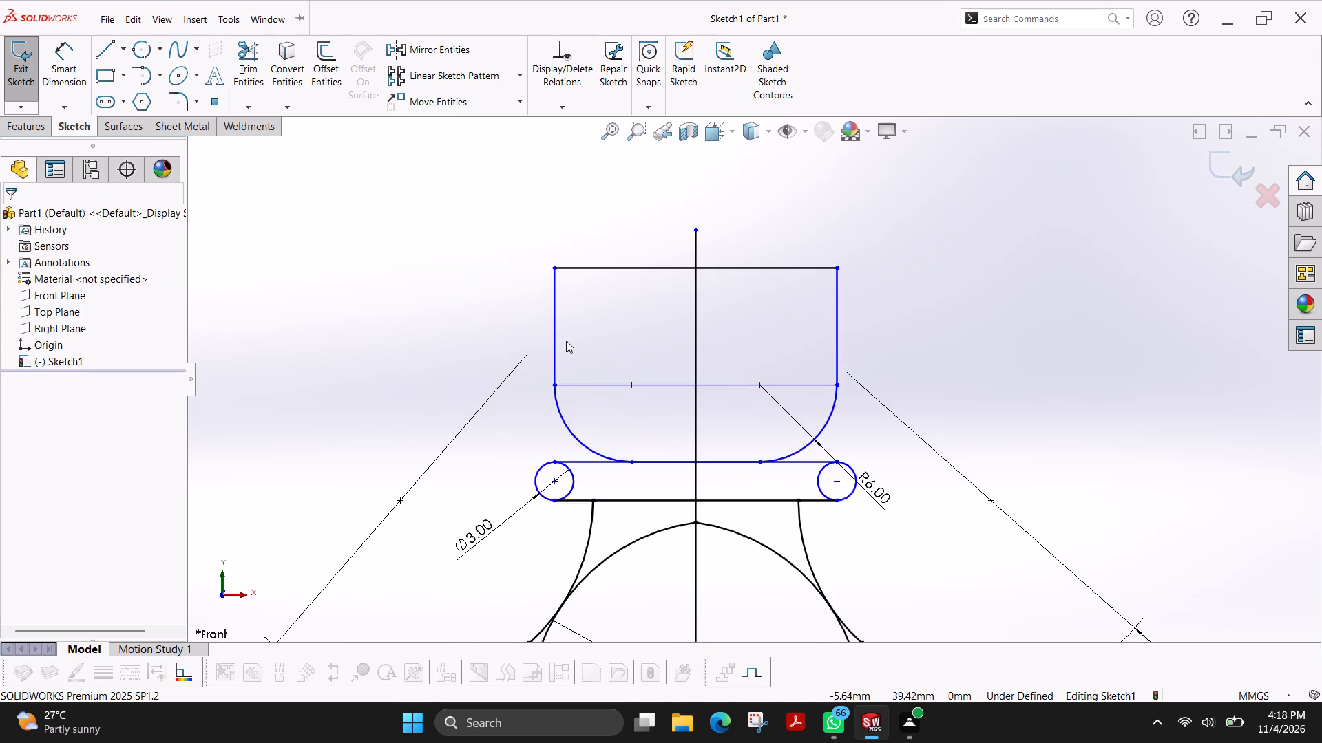
scroll(587, 358, "up", 6)
scroll(587, 359, "down", 1)
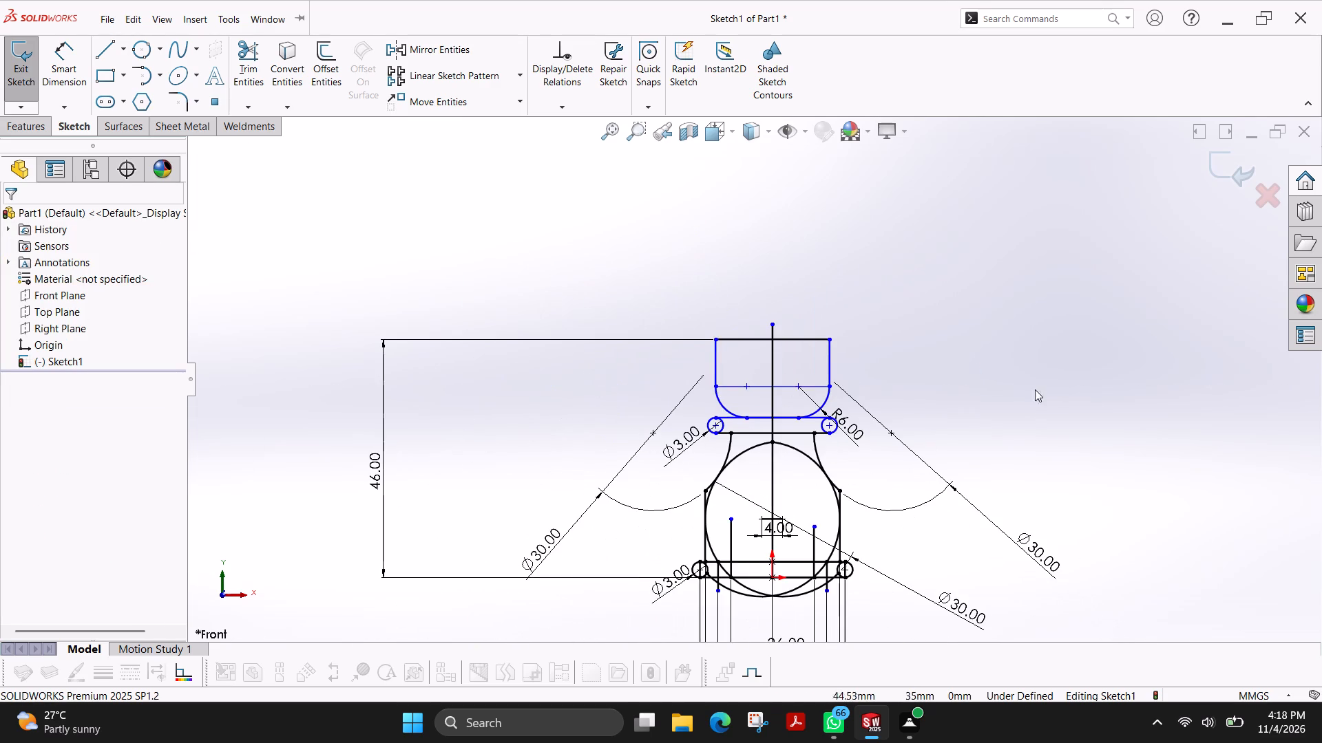
scroll(881, 388, "down", 2)
scroll(737, 380, "down", 1)
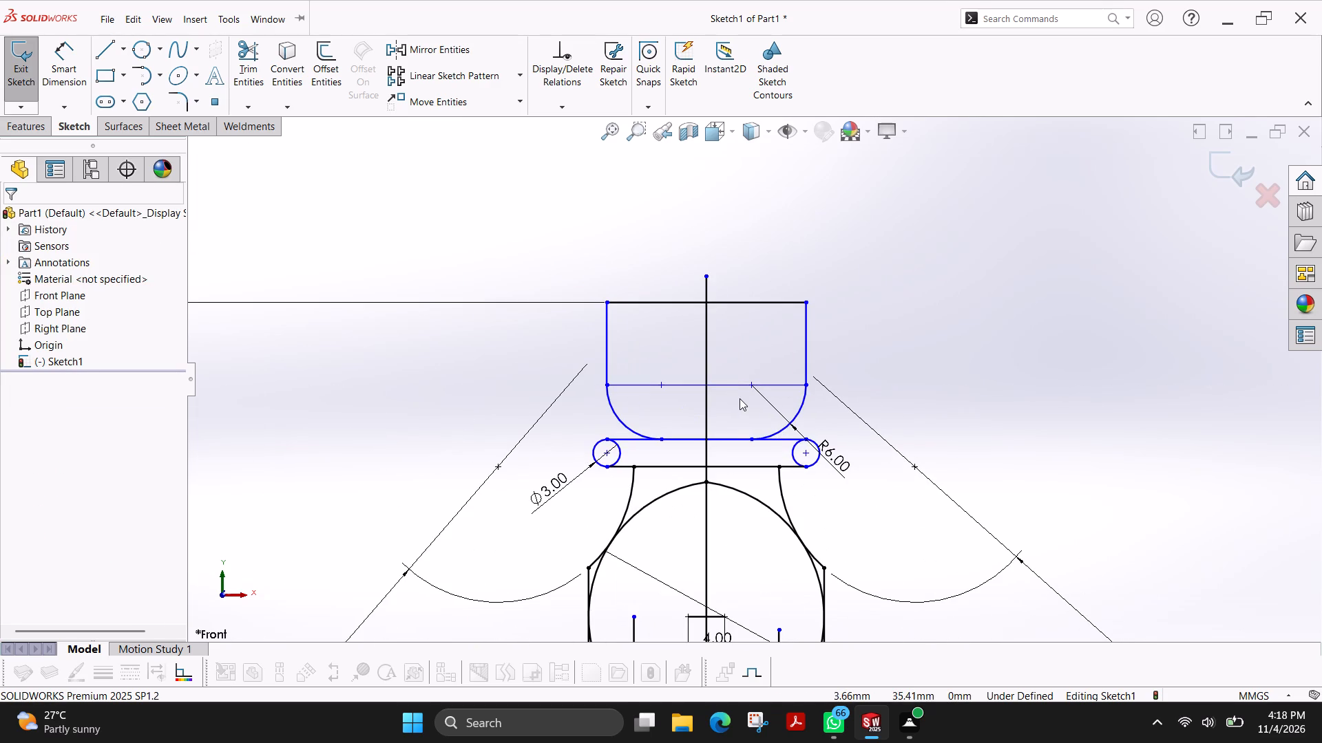
left_click(99, 52)
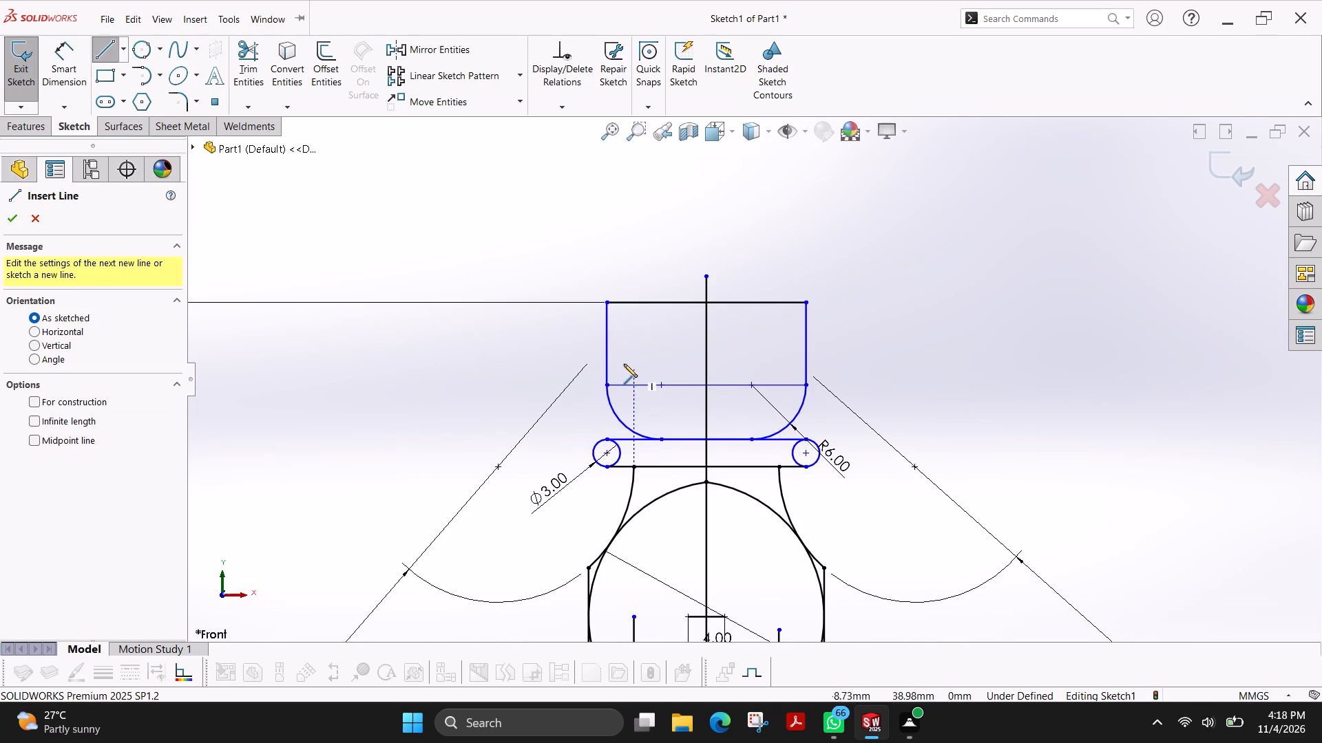
left_click(604, 358)
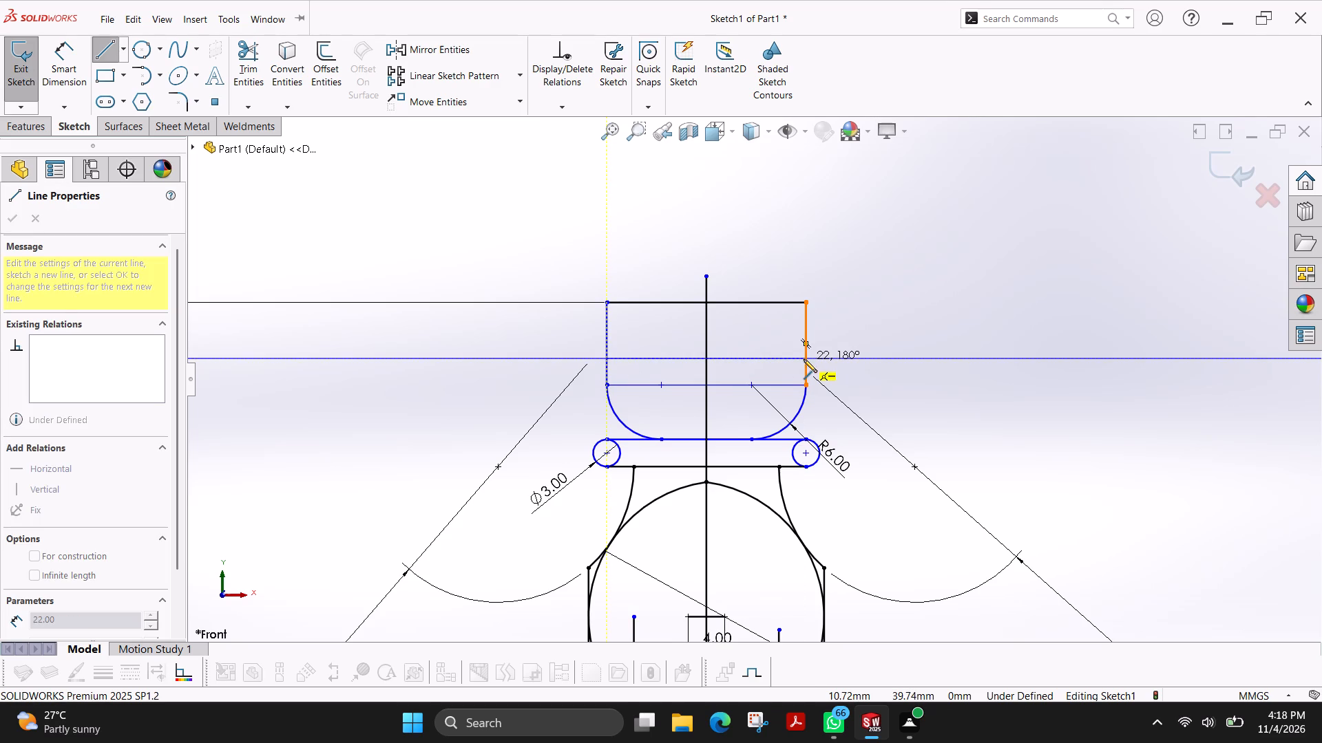
left_click(804, 359)
key("grave")
key("Escape")
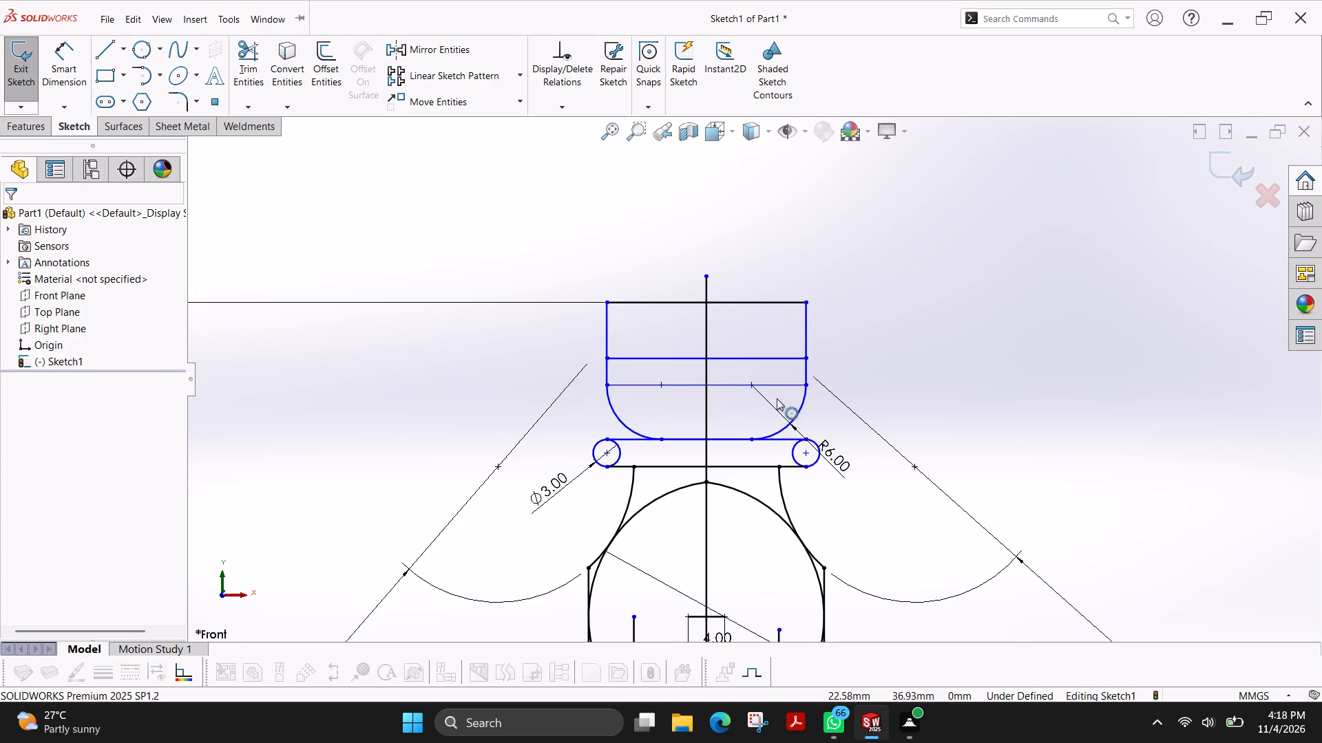
Dimension the spacing between the top section's two inner horizontal lines at 2 mm.
left_click(81, 68)
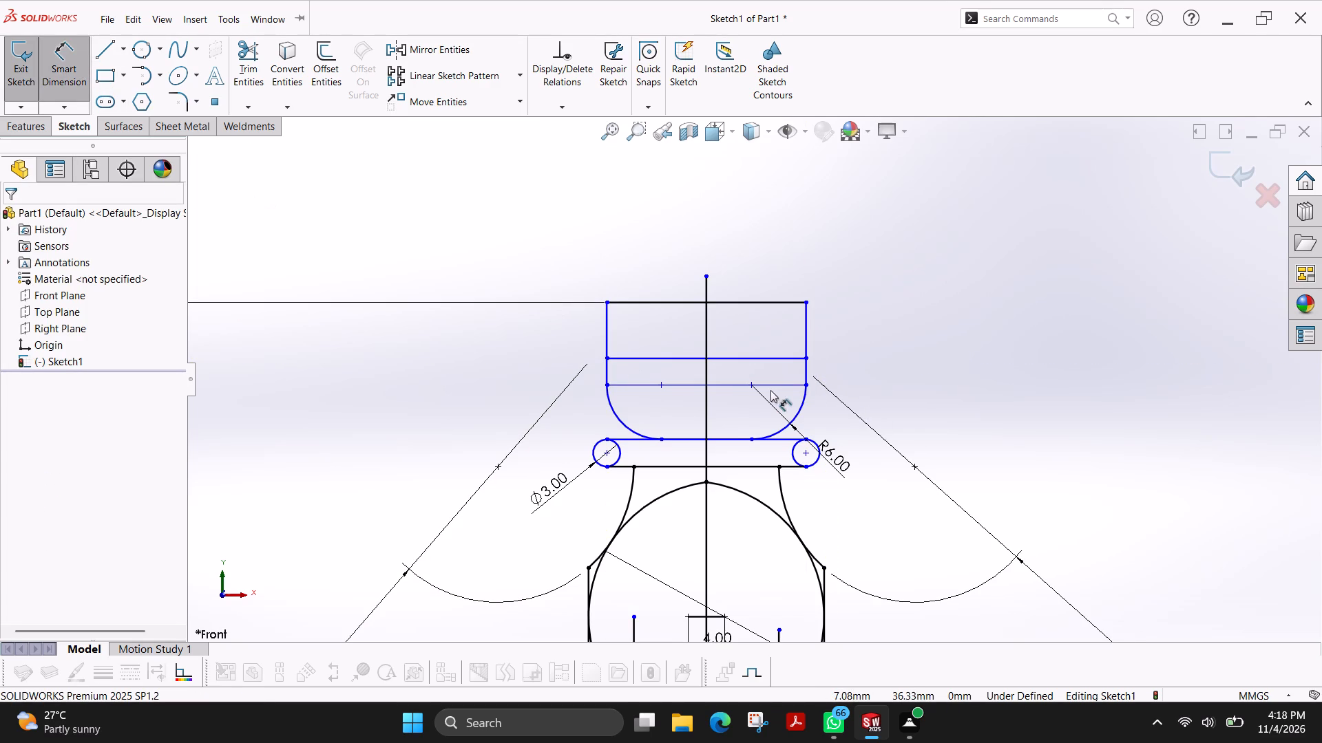
left_click(772, 387)
left_click(784, 360)
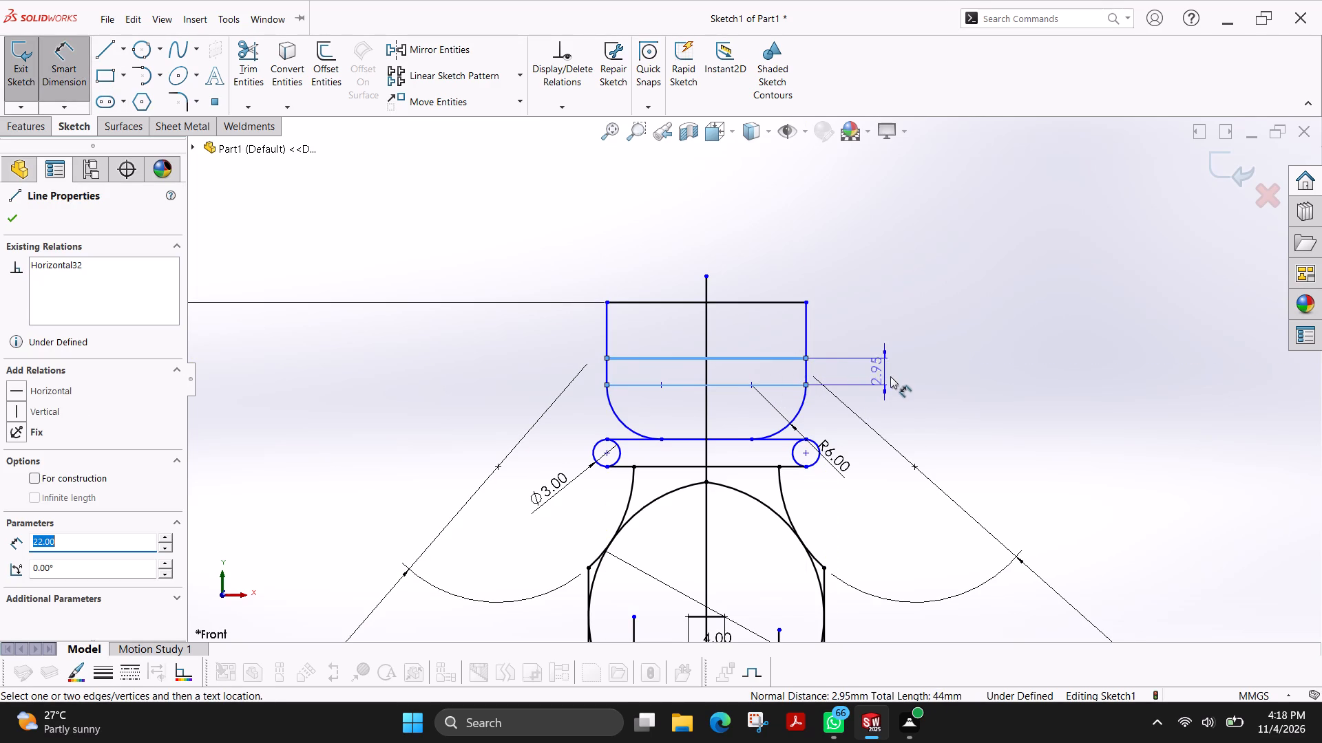
left_click(890, 374)
key("2")
key("Return")
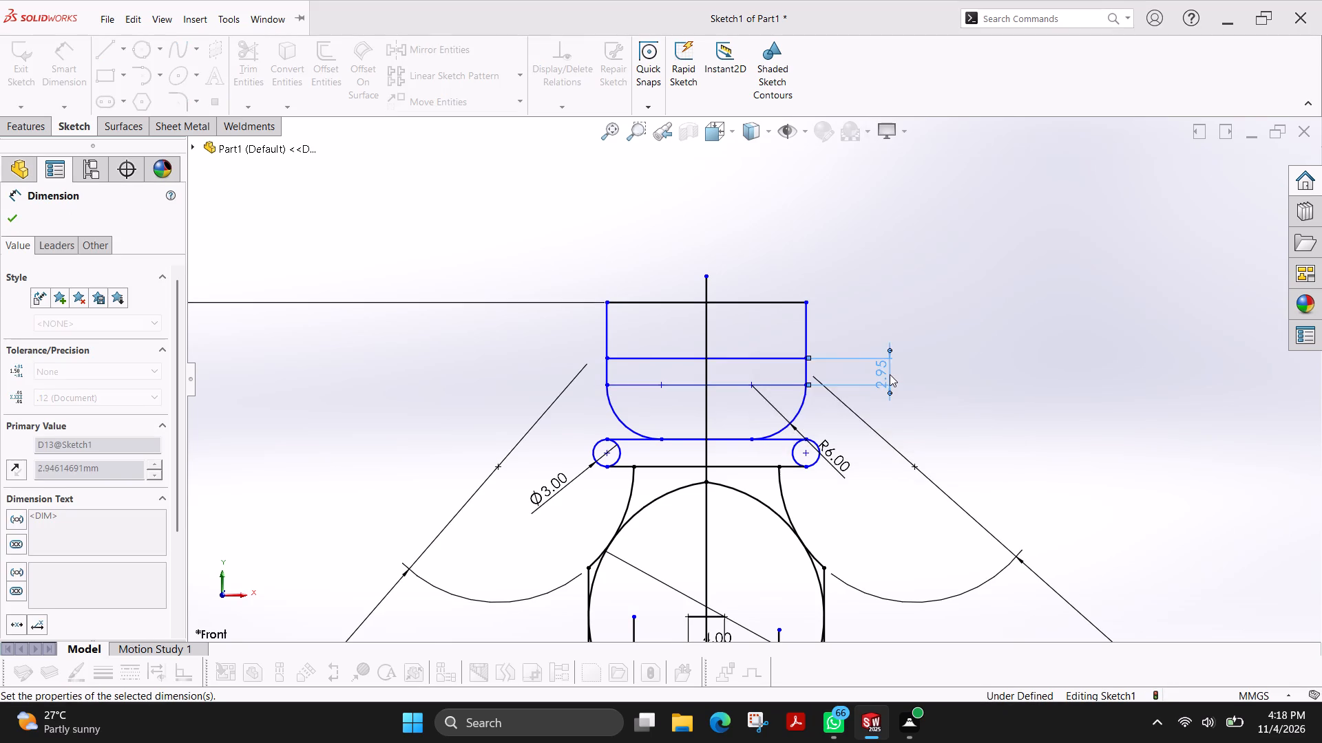
Dimension the upper inner line at 8 mm below the top section's top edge.
left_click(620, 363)
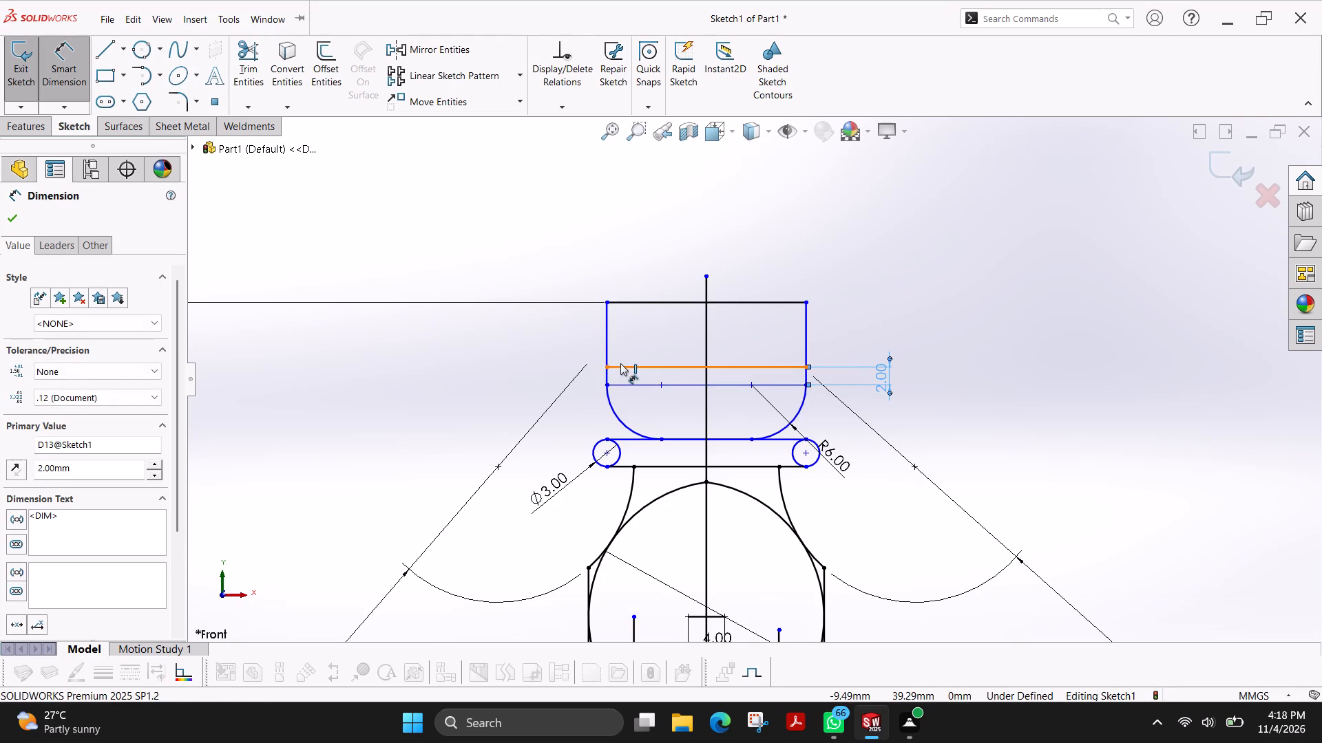
left_click(649, 303)
left_click(534, 345)
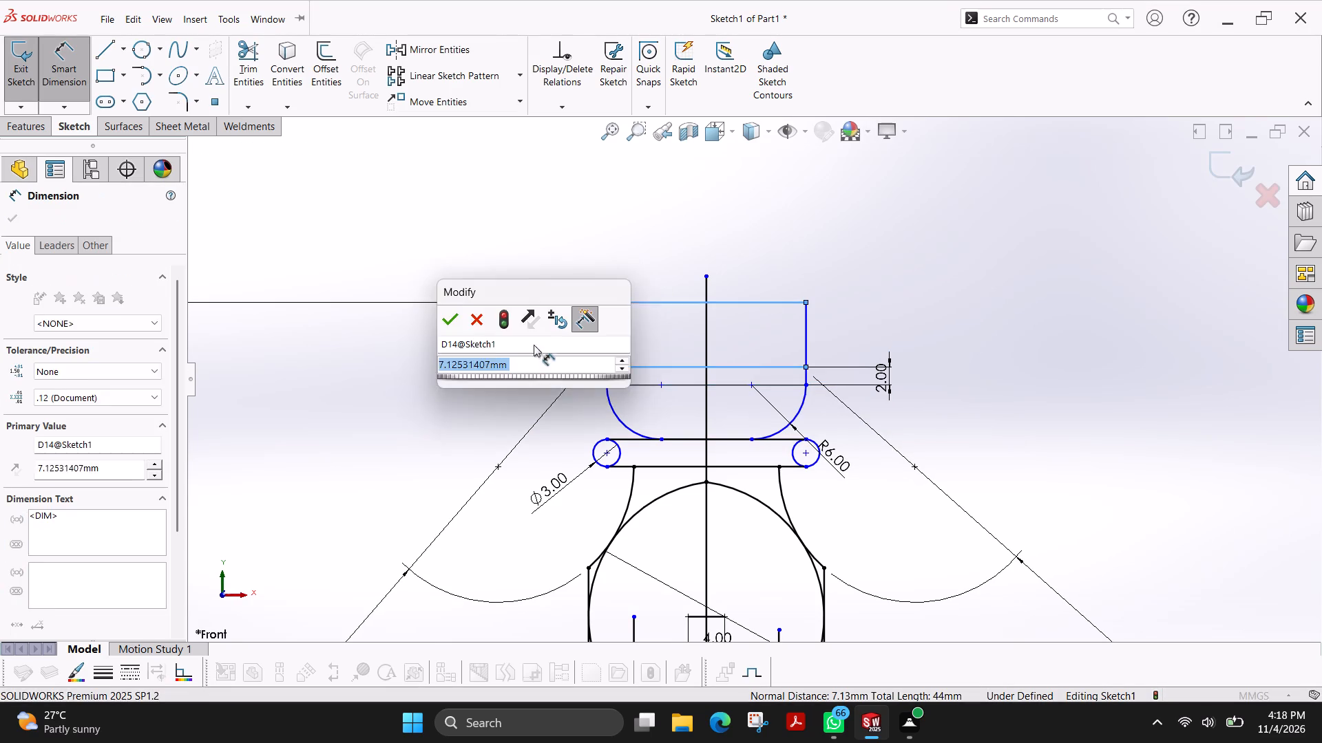
key("8")
key("Return")
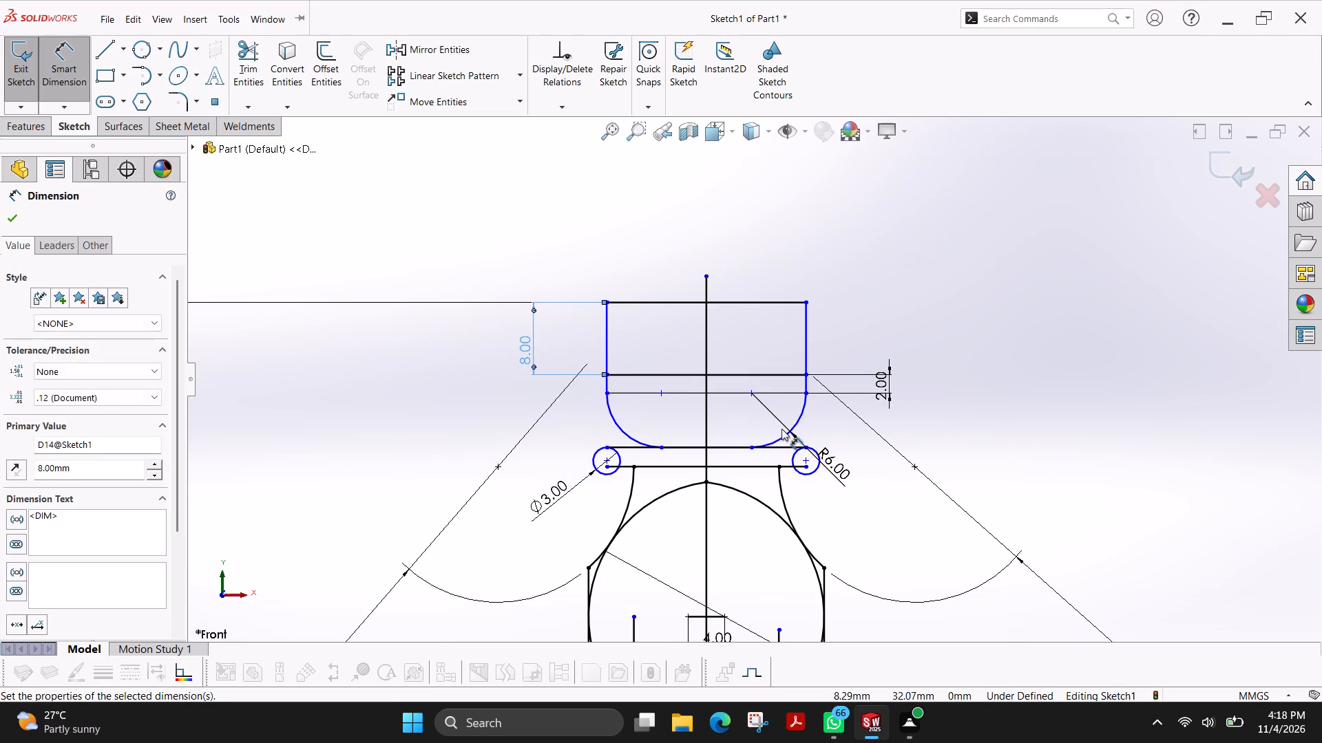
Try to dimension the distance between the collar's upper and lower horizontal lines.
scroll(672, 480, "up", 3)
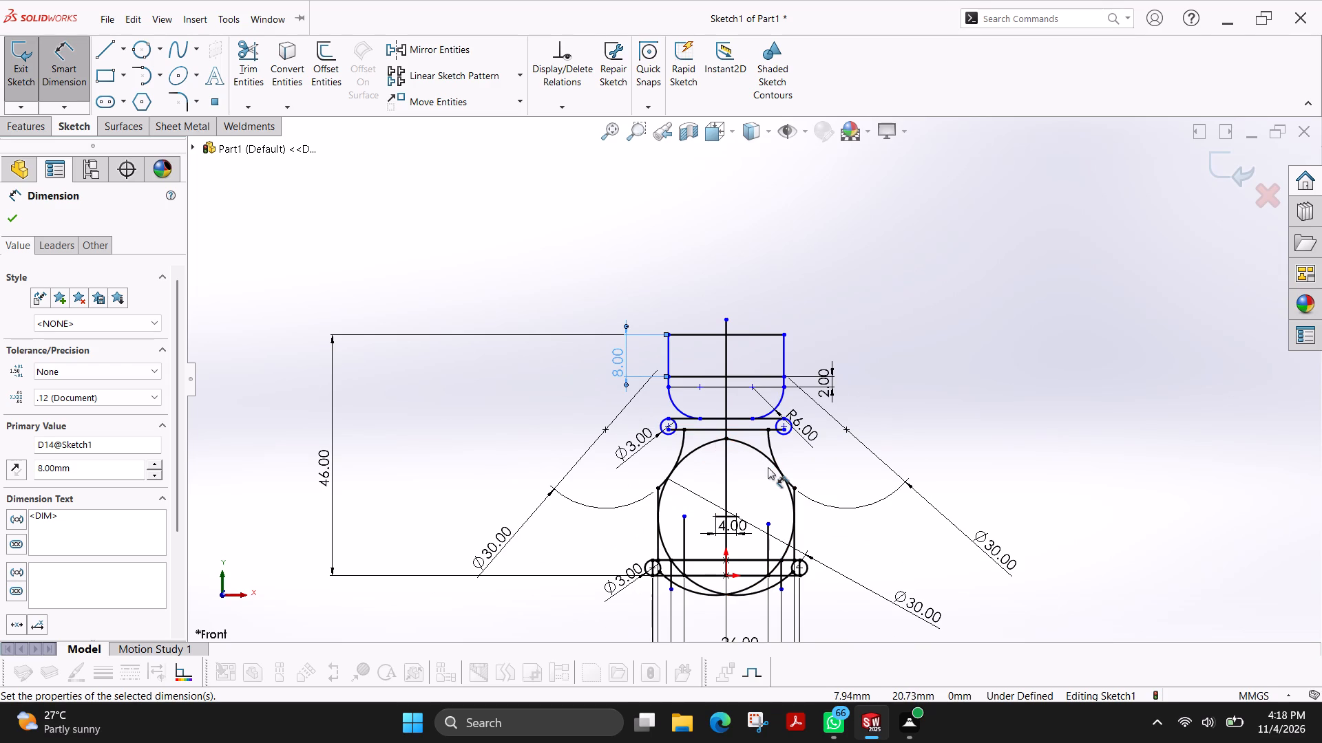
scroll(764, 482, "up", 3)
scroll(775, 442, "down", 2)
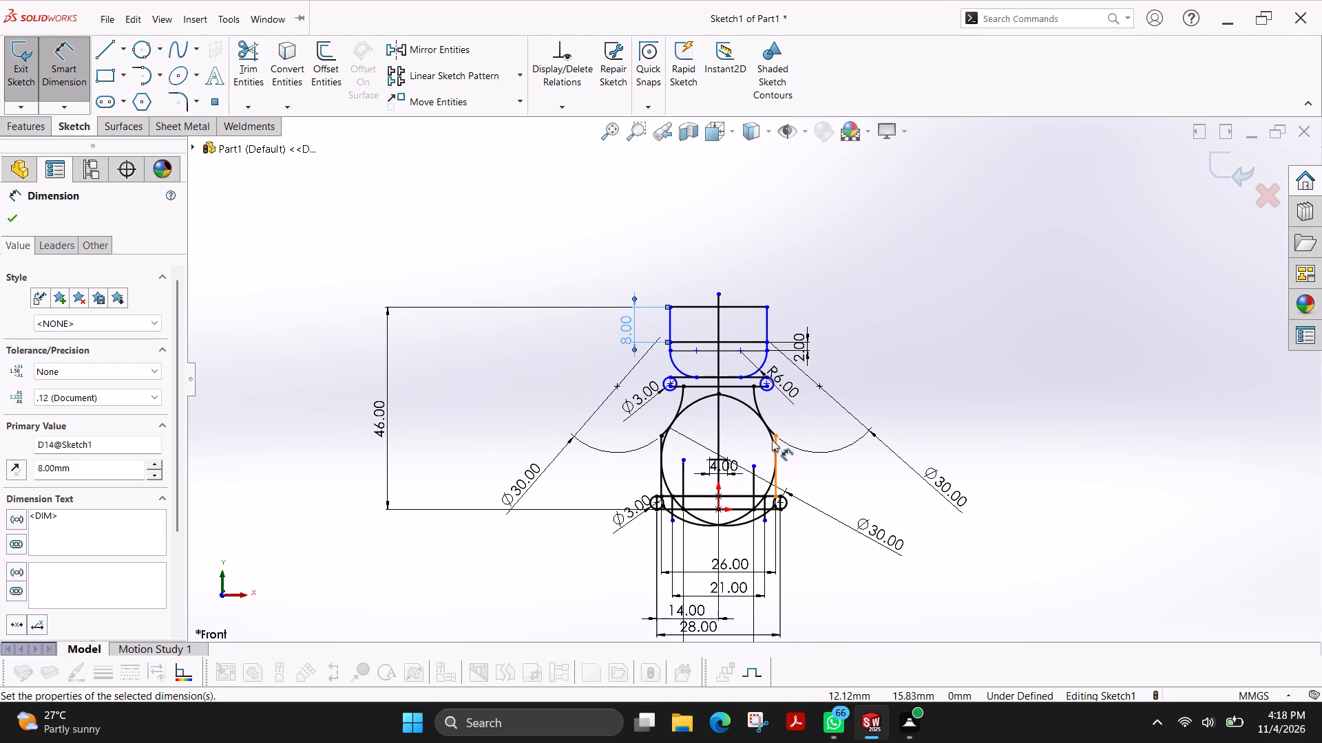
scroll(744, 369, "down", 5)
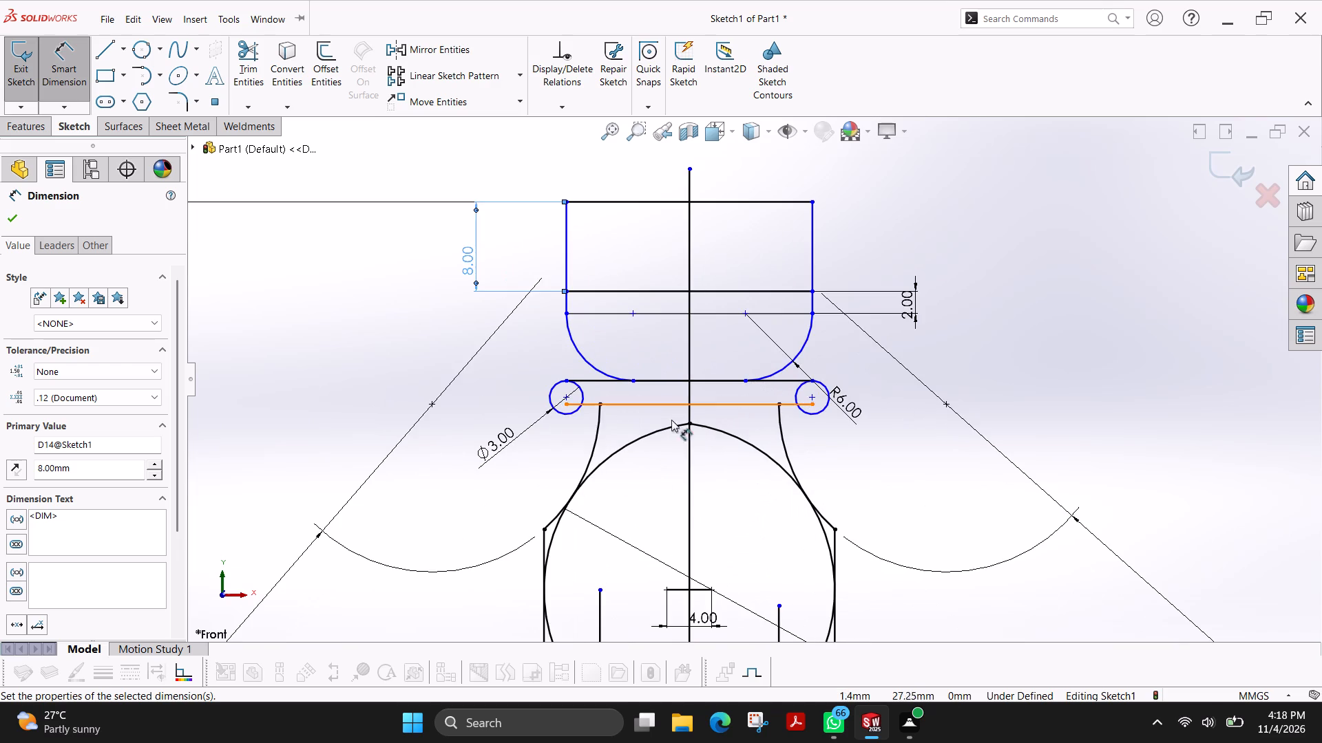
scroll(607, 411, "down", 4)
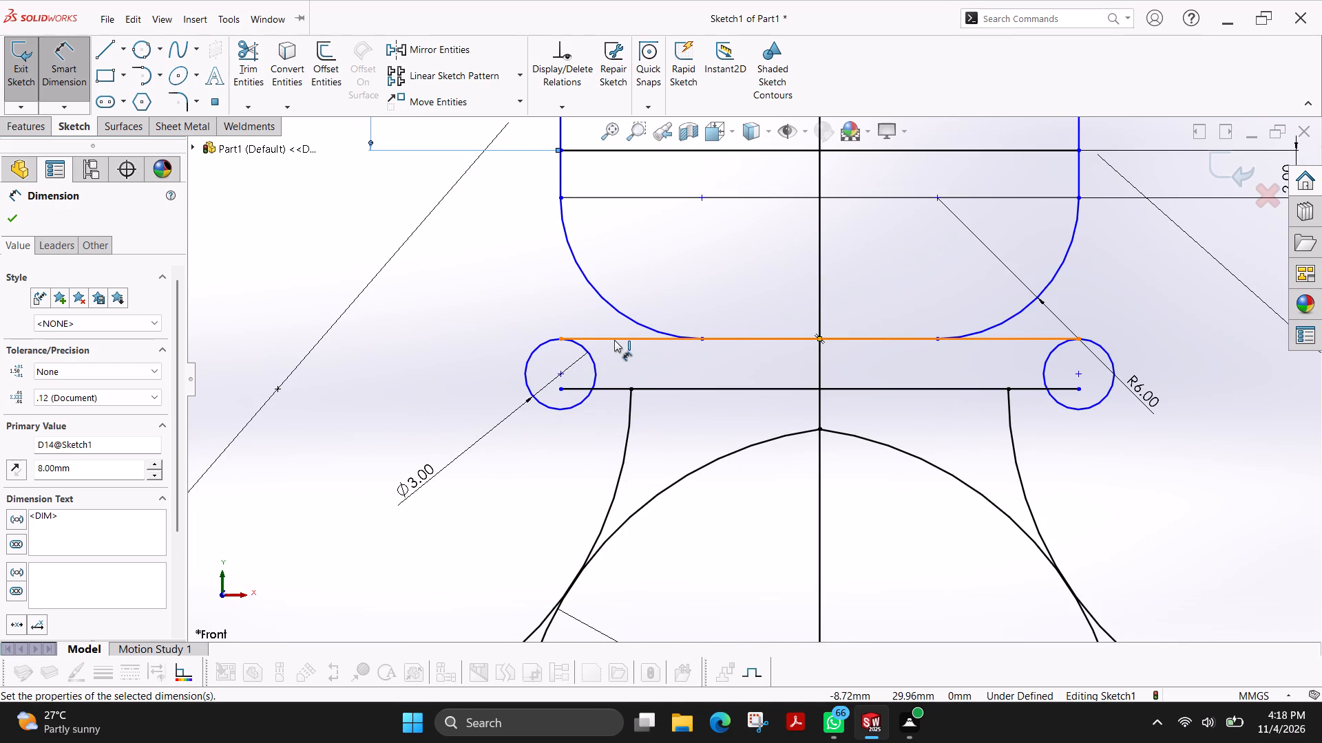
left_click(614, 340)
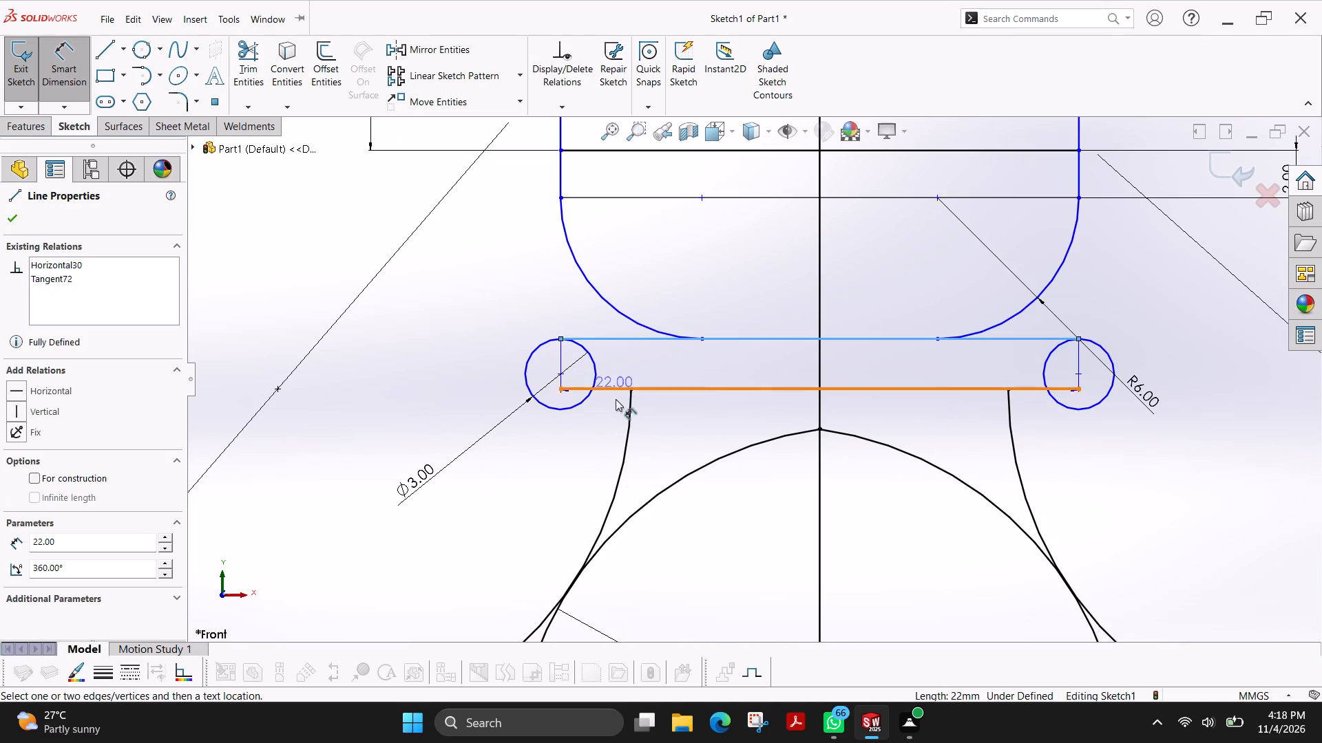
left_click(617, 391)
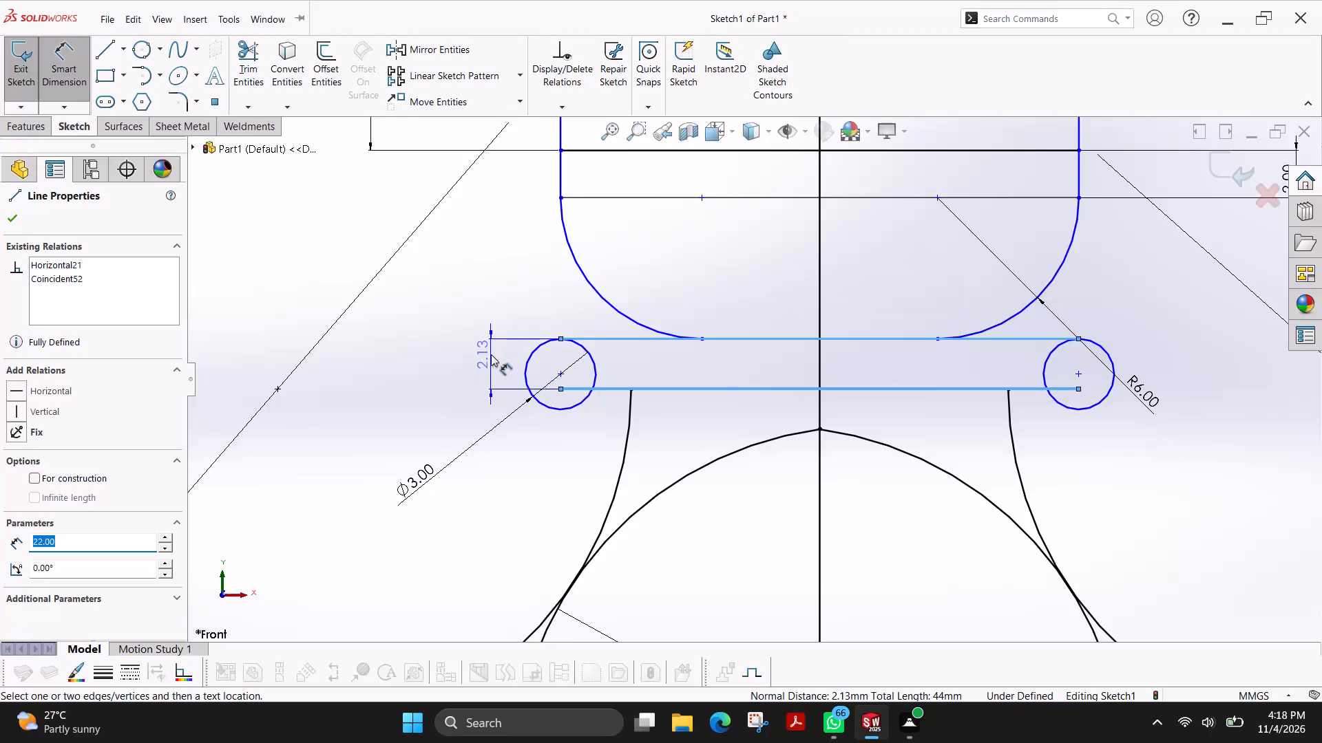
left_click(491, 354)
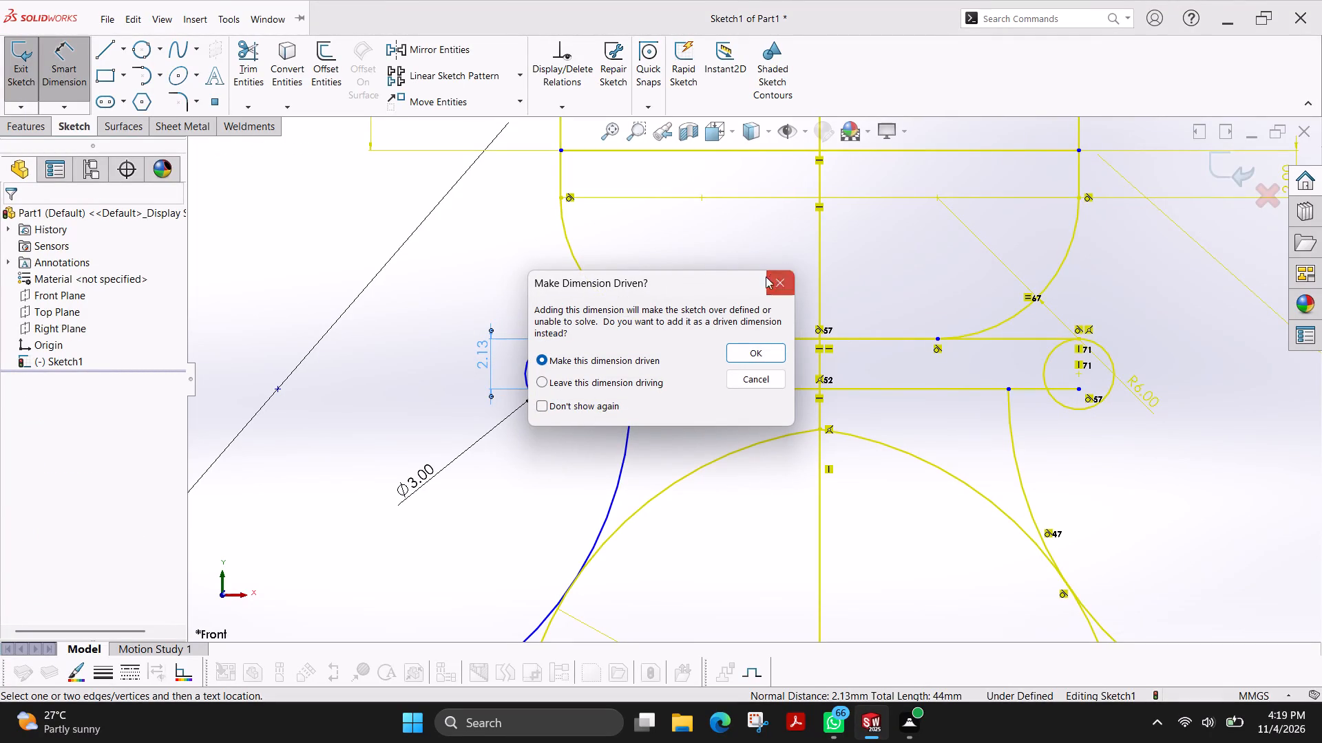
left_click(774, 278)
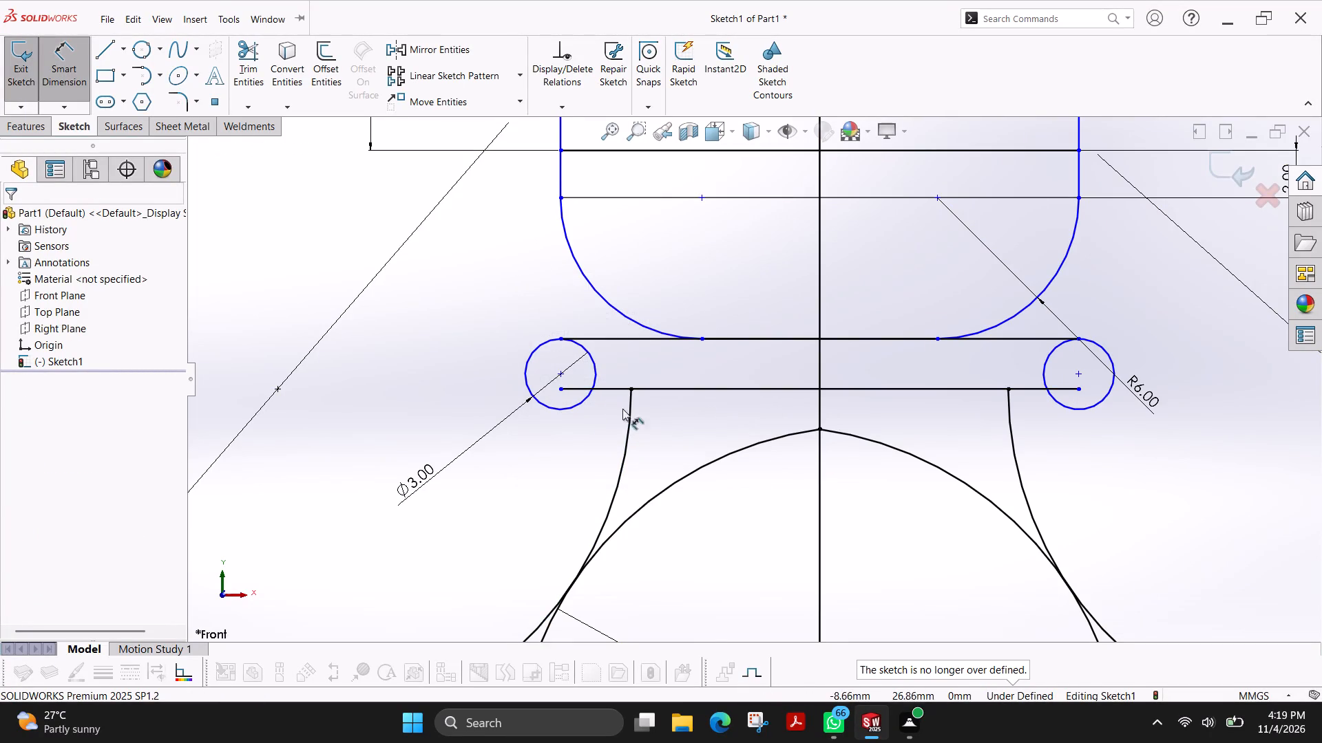
Draw a 22 mm horizontal line joining the bottom points of the collar's two 3 mm end circles.
scroll(715, 421, "up", 2)
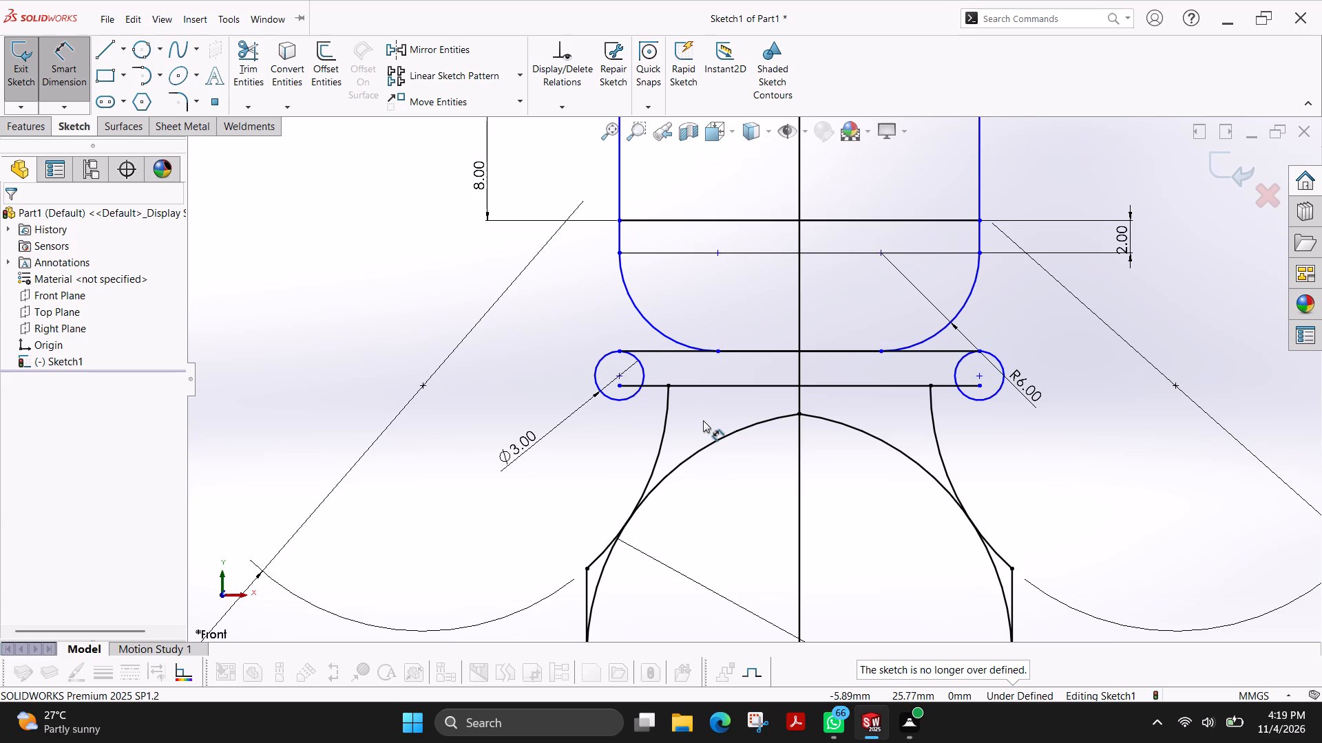
left_click(101, 50)
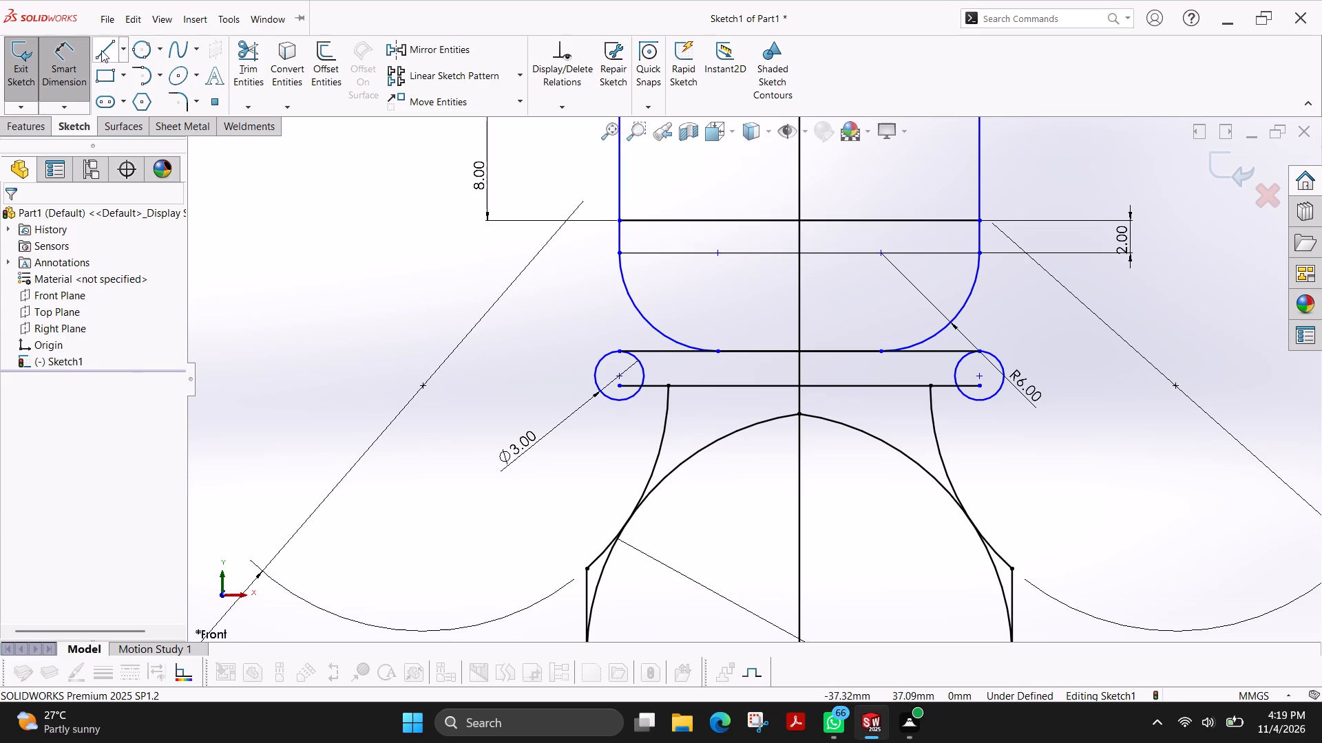
left_click(618, 400)
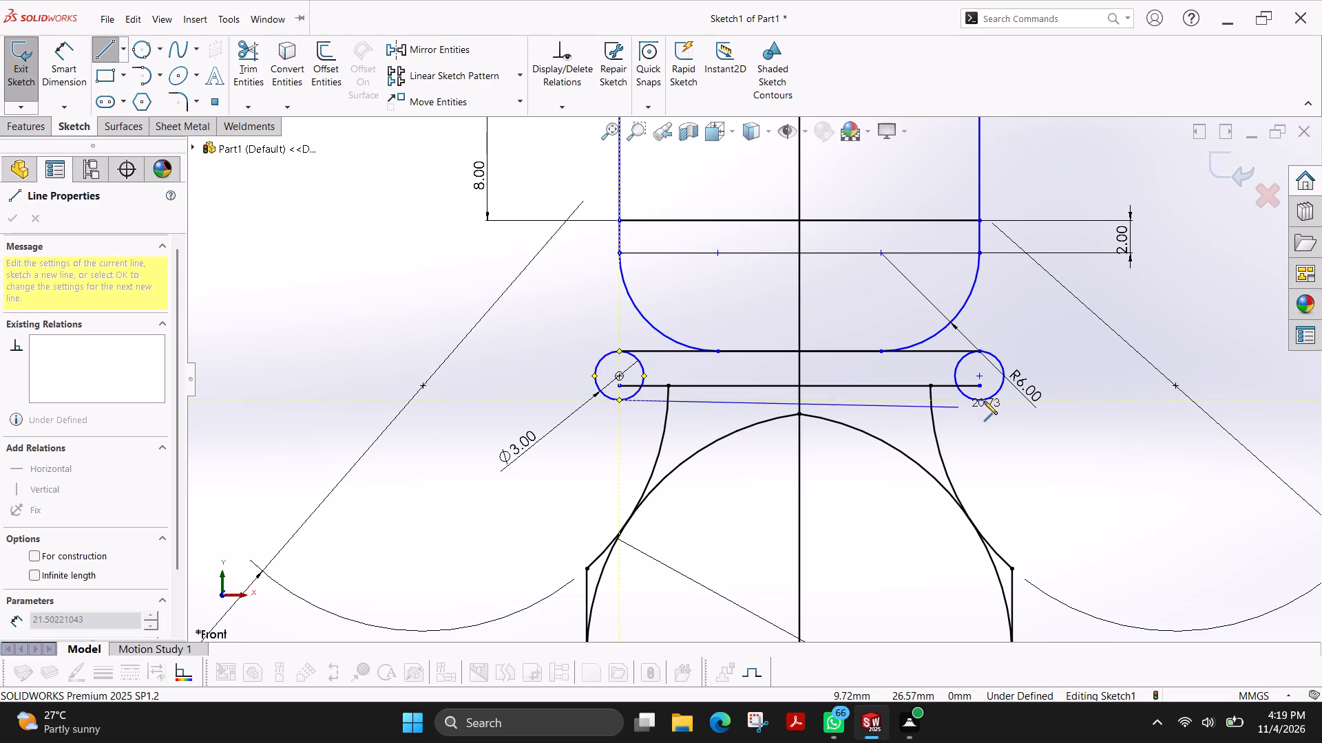
left_click(978, 400)
key("Escape")
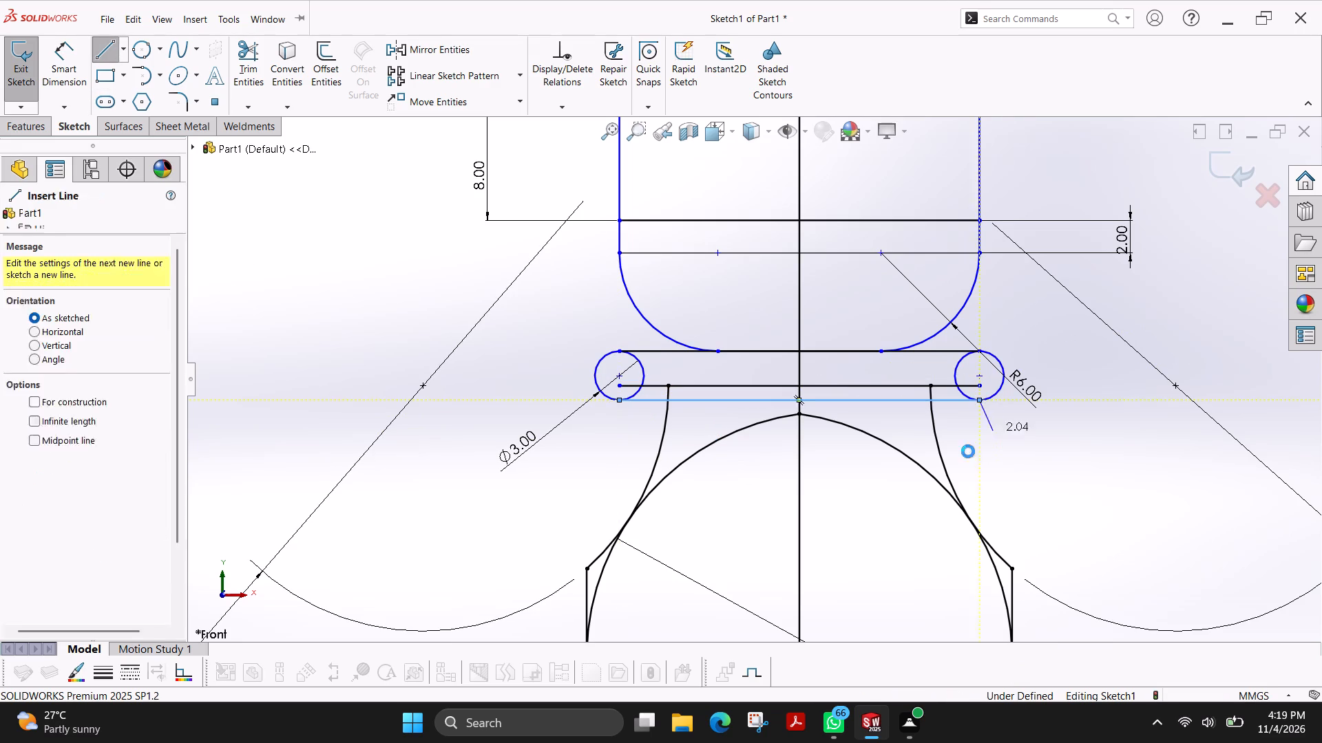
Trim away the old horizontal line inside the collar and the neck arc ends above the collar's new bottom line.
left_click(252, 59)
scroll(744, 390, "down", 5)
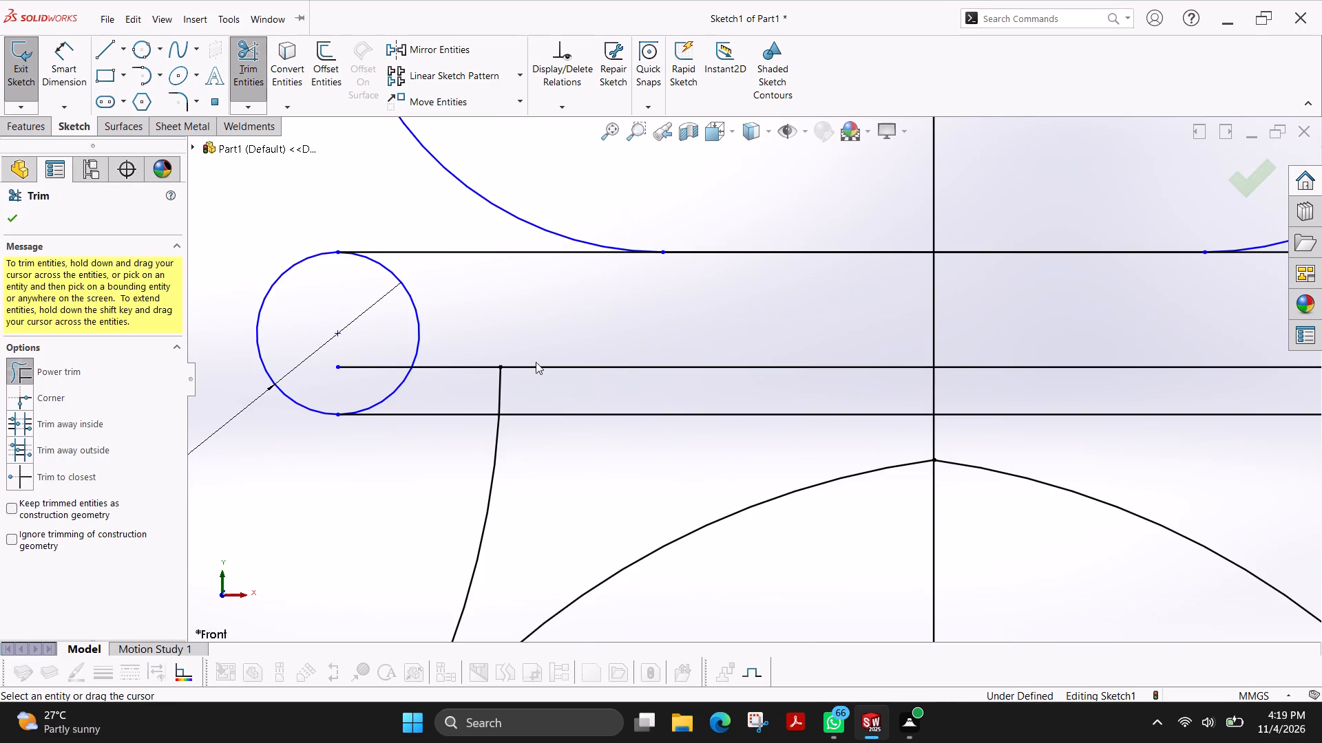
left_click_drag(554, 344, 443, 347)
left_click_drag(370, 347, 371, 358)
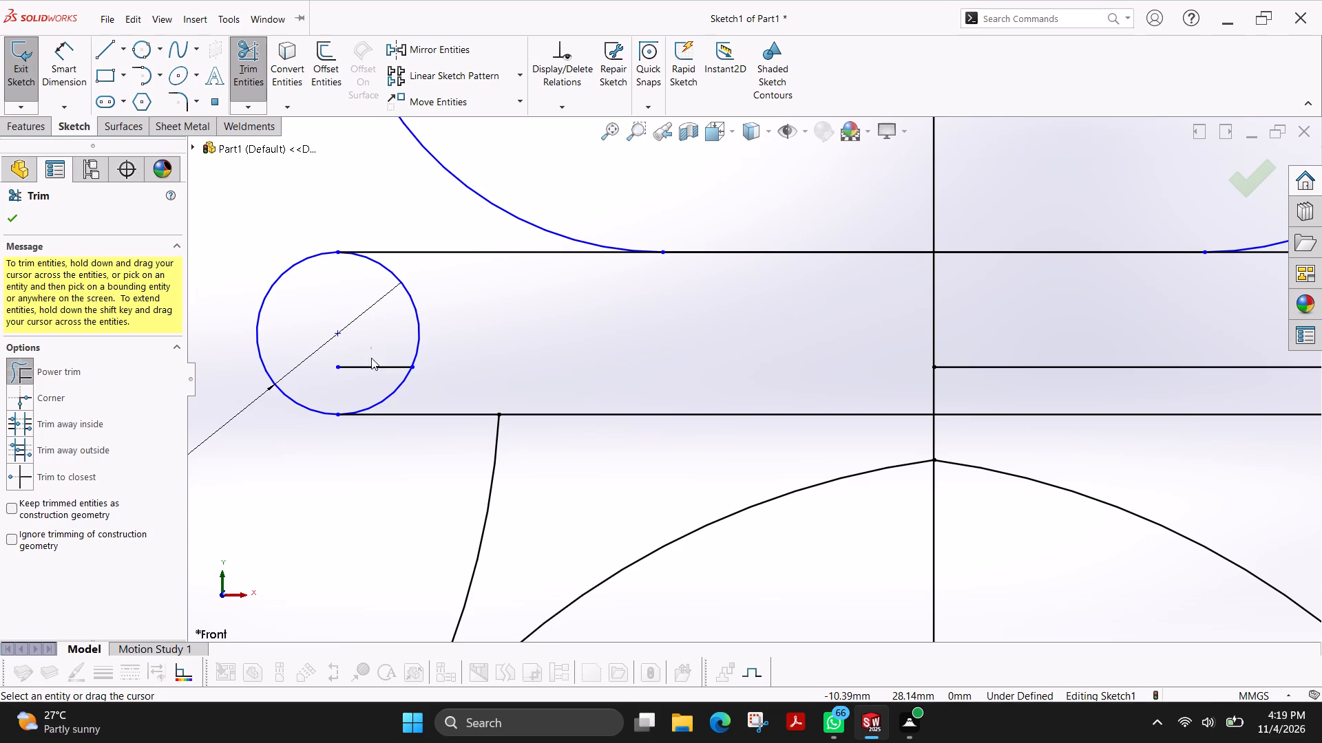
left_click_drag(371, 358, 359, 370)
left_click_drag(1055, 325, 1089, 378)
scroll(1089, 378, "up", 3)
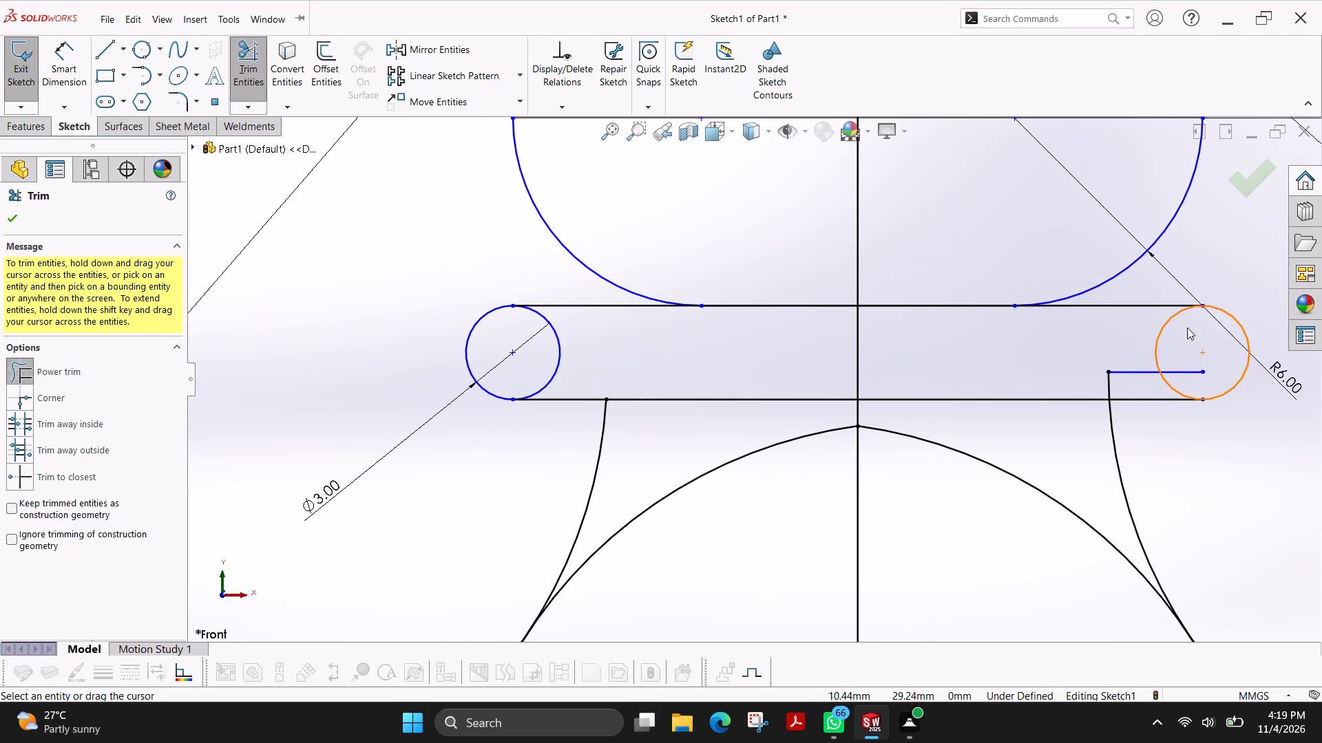
left_click_drag(1130, 361, 1093, 386)
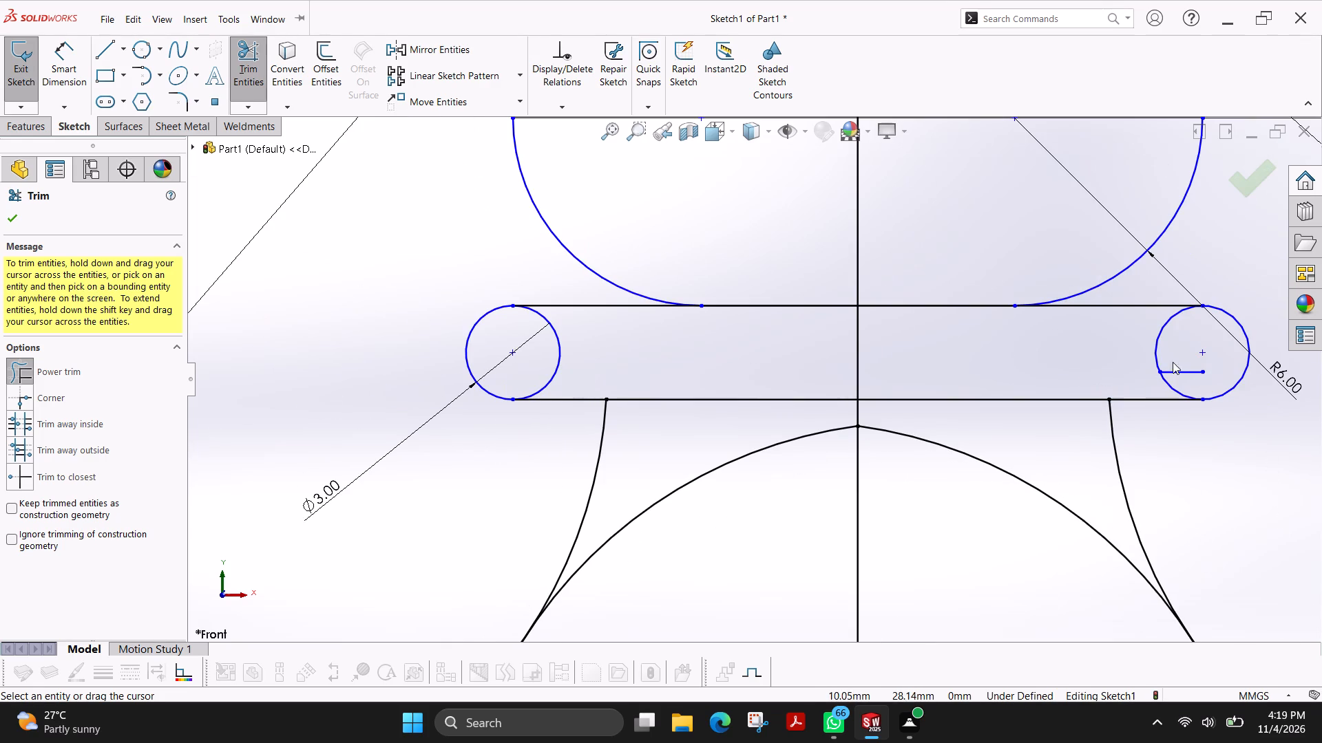
left_click_drag(1174, 359, 1190, 374)
scroll(950, 389, "up", 3)
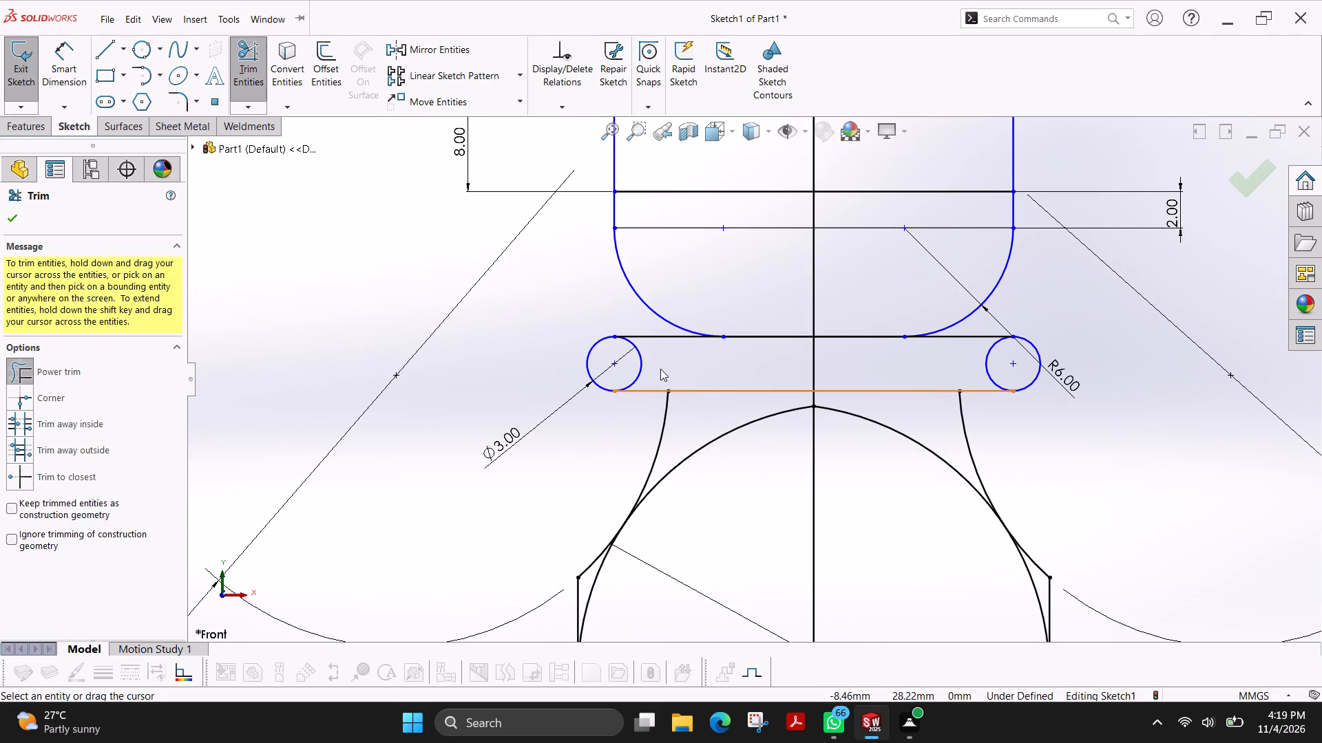
scroll(835, 400, "up", 3)
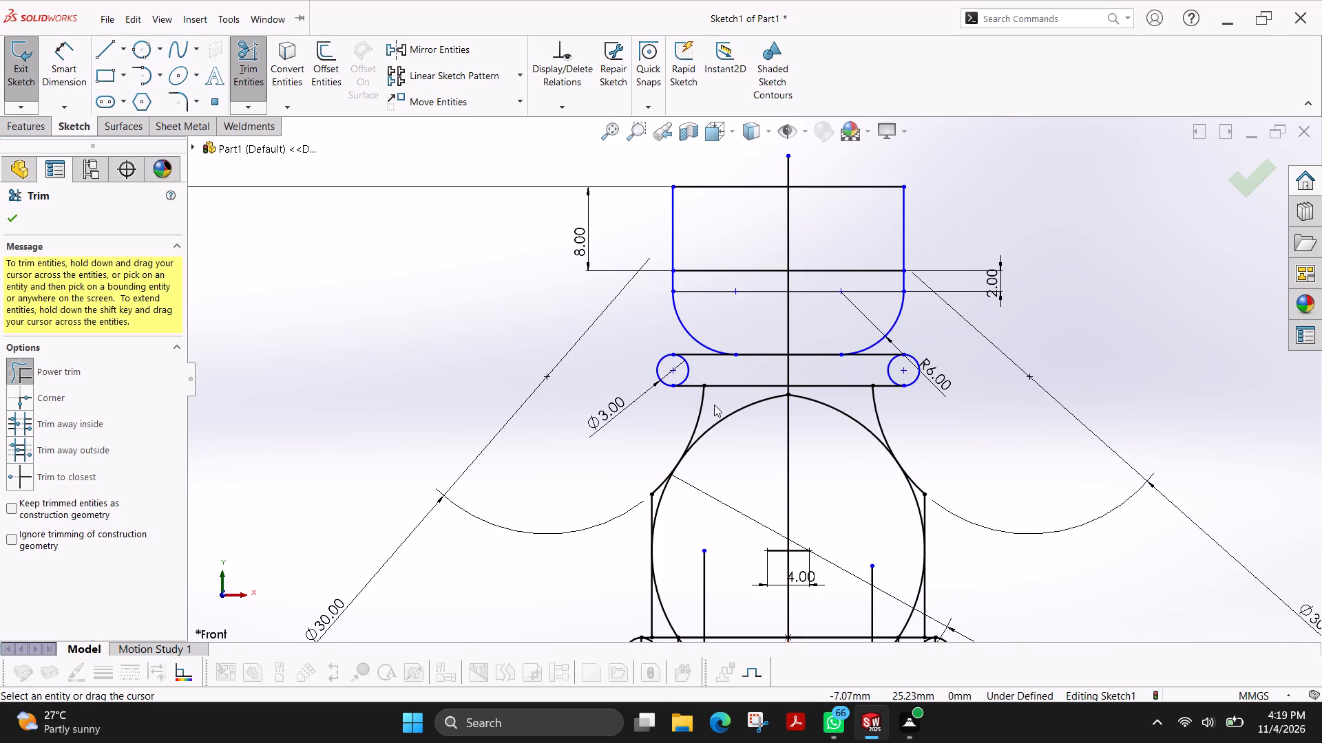
scroll(734, 421, "up", 3)
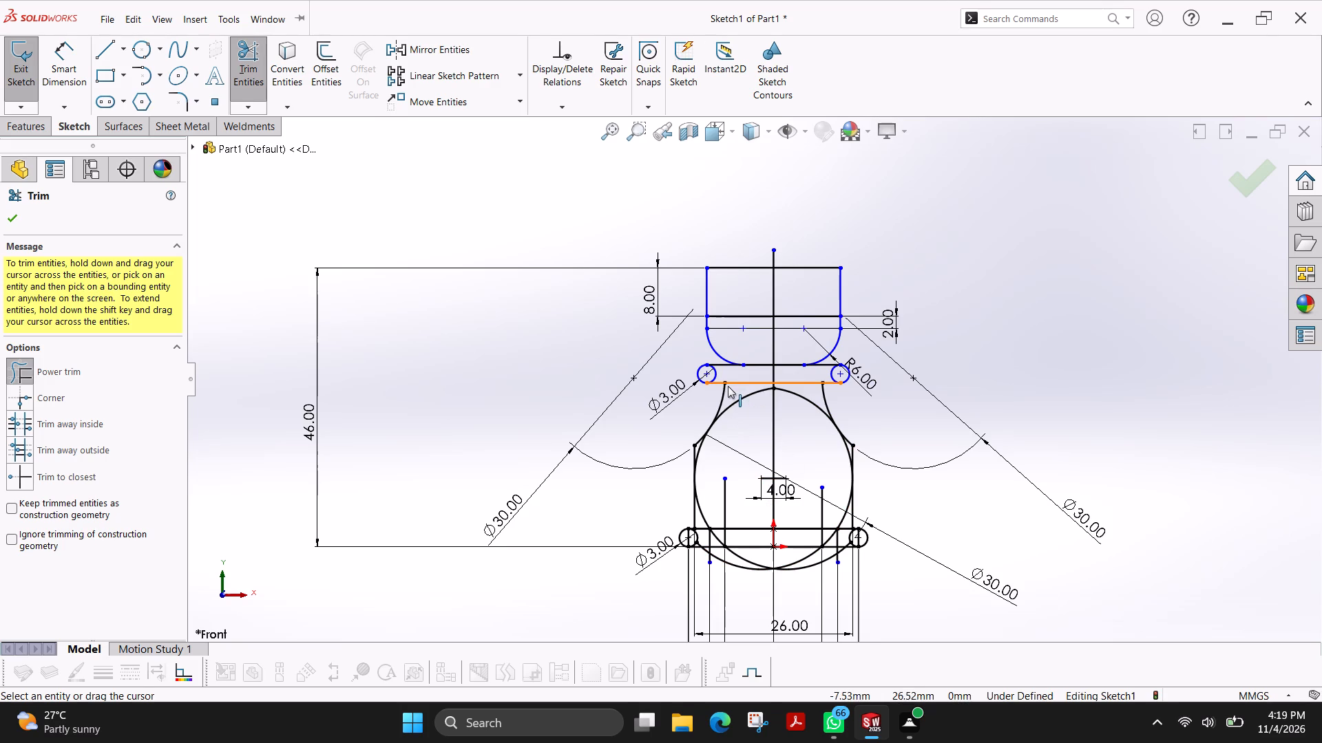
key("Escape")
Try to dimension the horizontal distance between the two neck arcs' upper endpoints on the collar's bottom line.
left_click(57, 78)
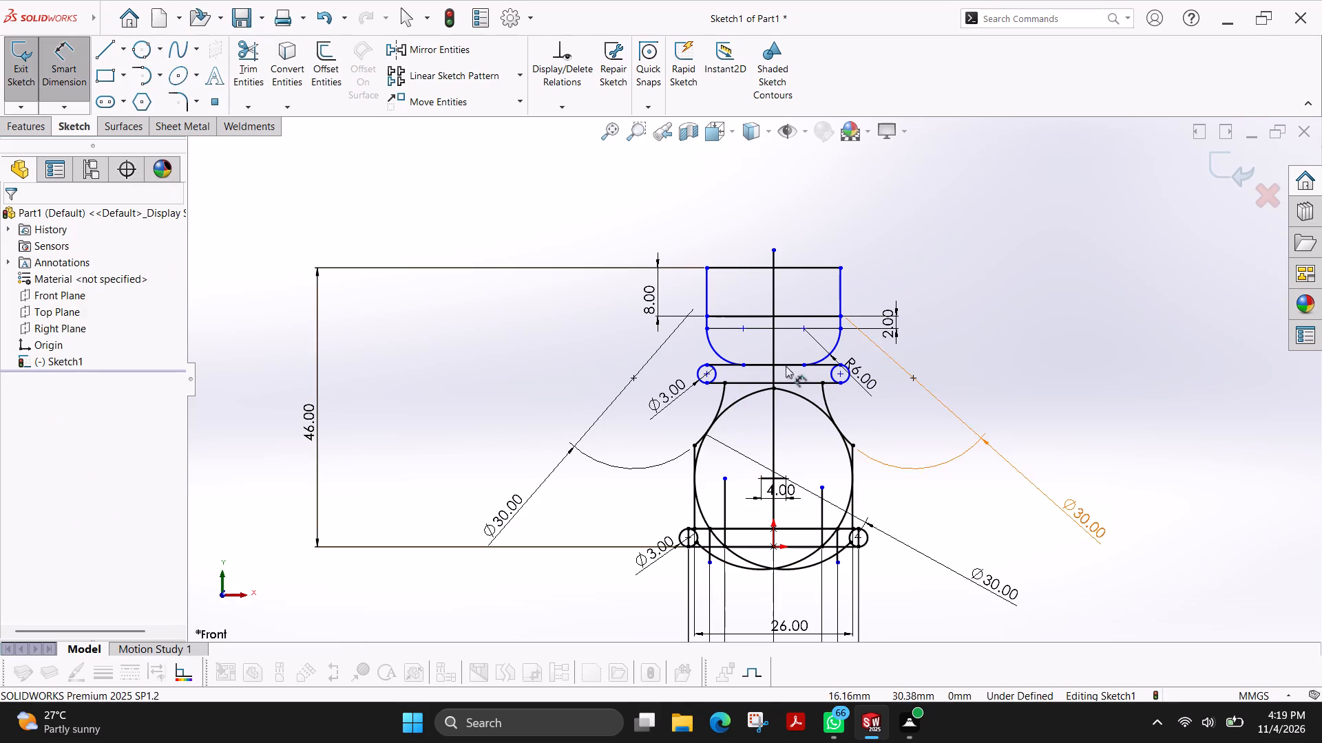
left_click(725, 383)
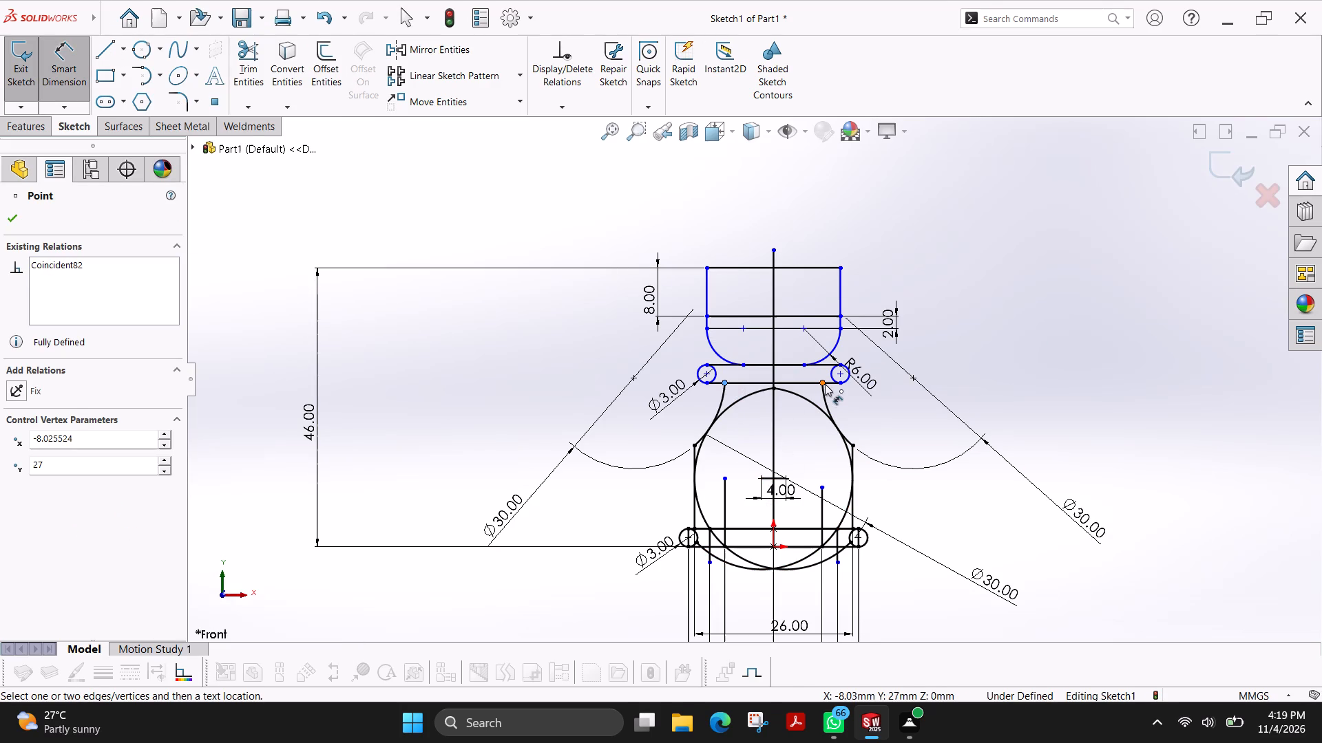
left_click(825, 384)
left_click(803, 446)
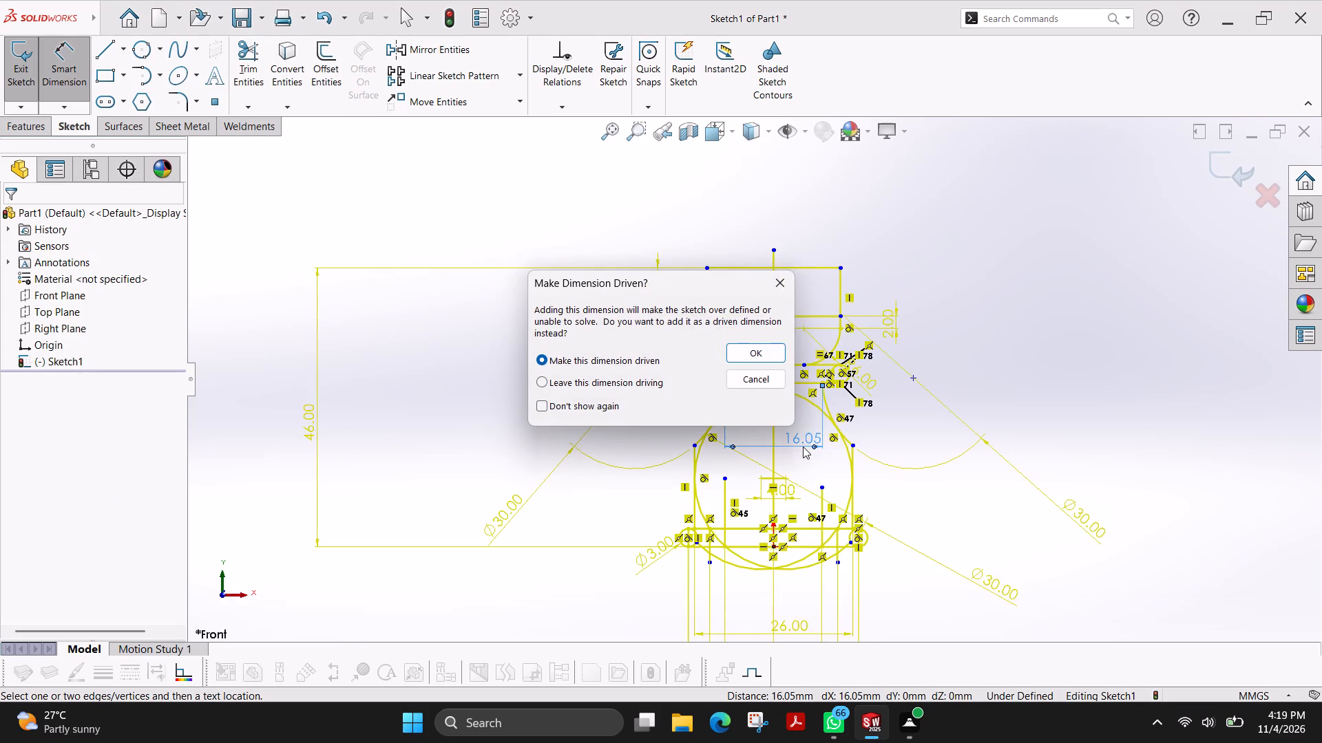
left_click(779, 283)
Extend the two inner vertical lines at X -8 and 8 mm upward past the collar's bottom line.
scroll(715, 483, "down", 1)
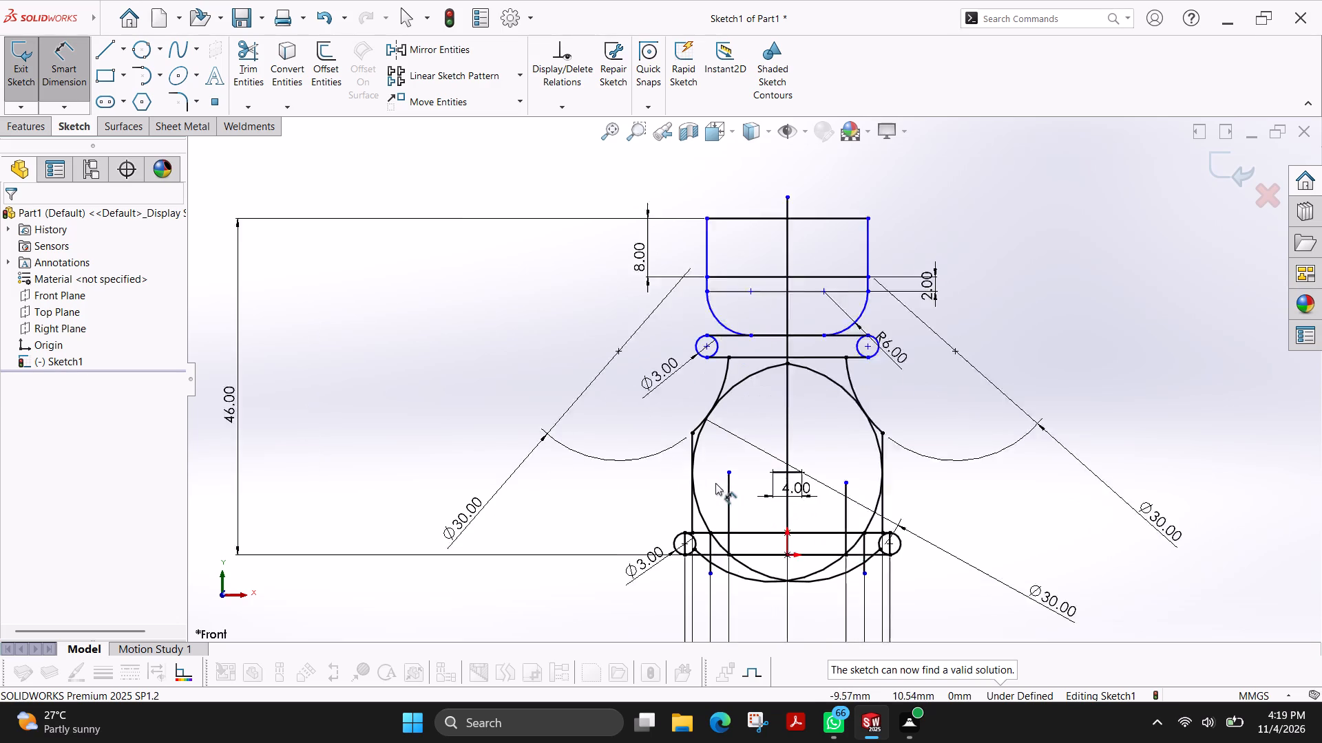
scroll(715, 483, "down", 1)
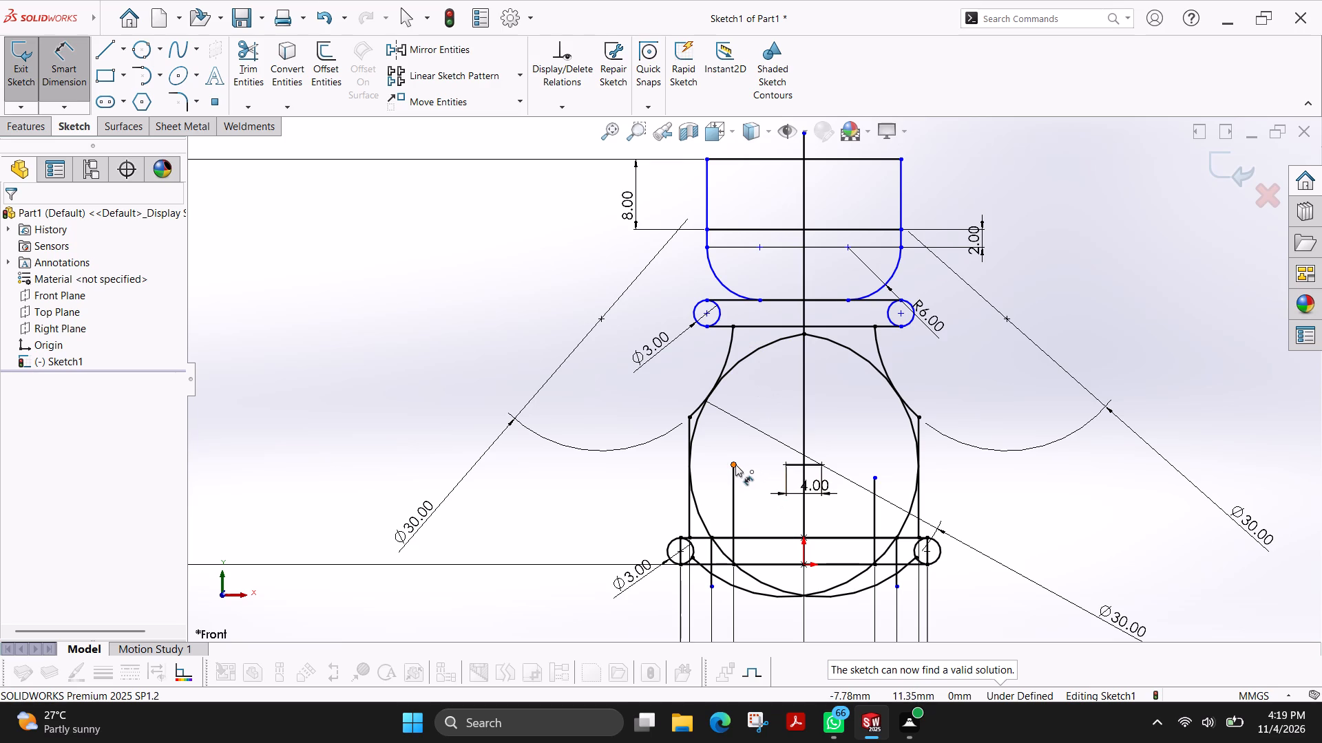
key("Escape")
key("Escape")
left_click_drag(735, 464, 736, 363)
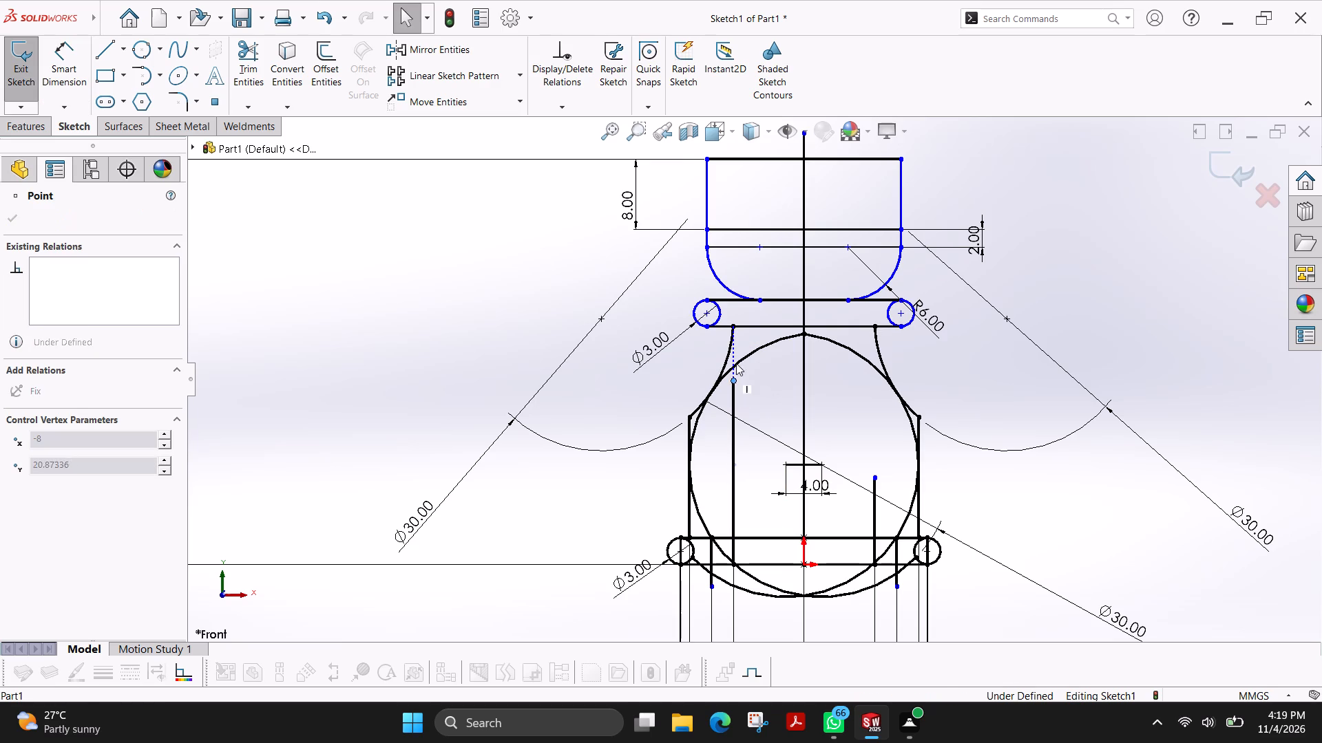
left_click_drag(736, 363, 743, 296)
left_click_drag(743, 296, 760, 315)
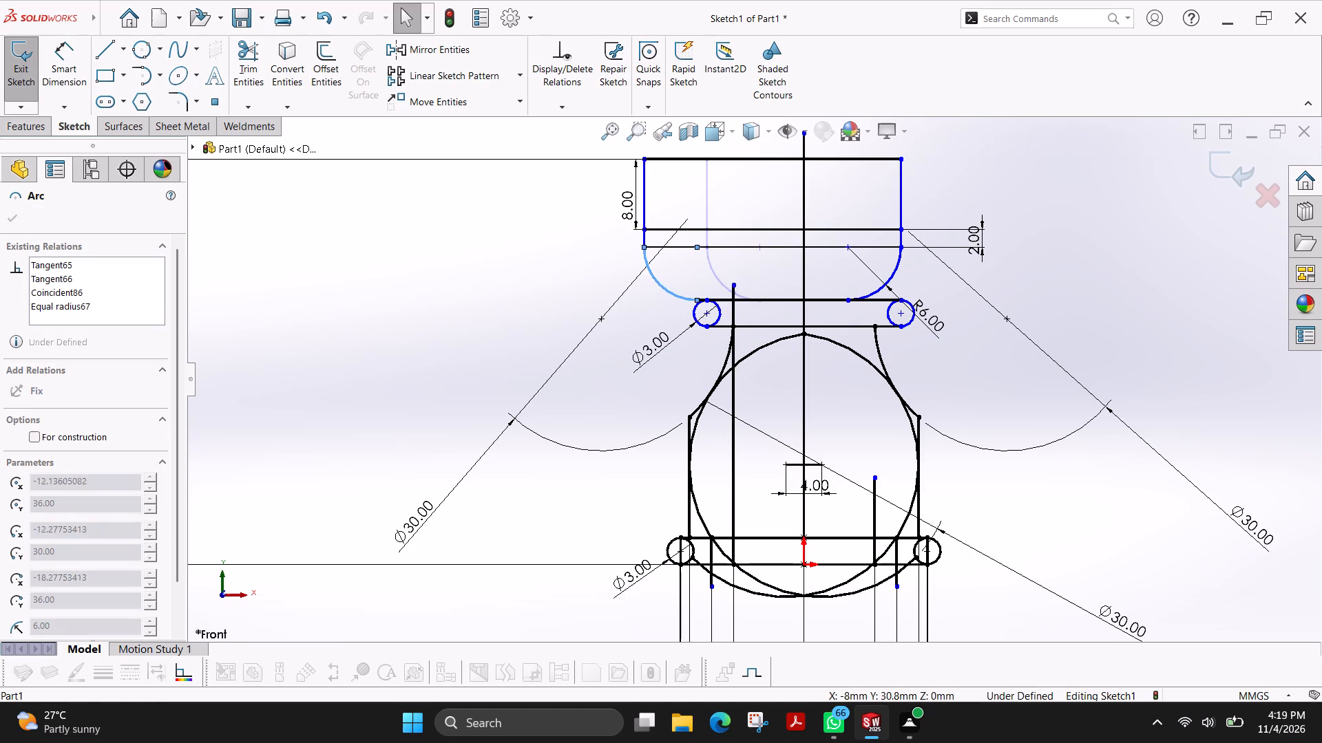
left_click_drag(760, 315, 768, 276)
key("Escape")
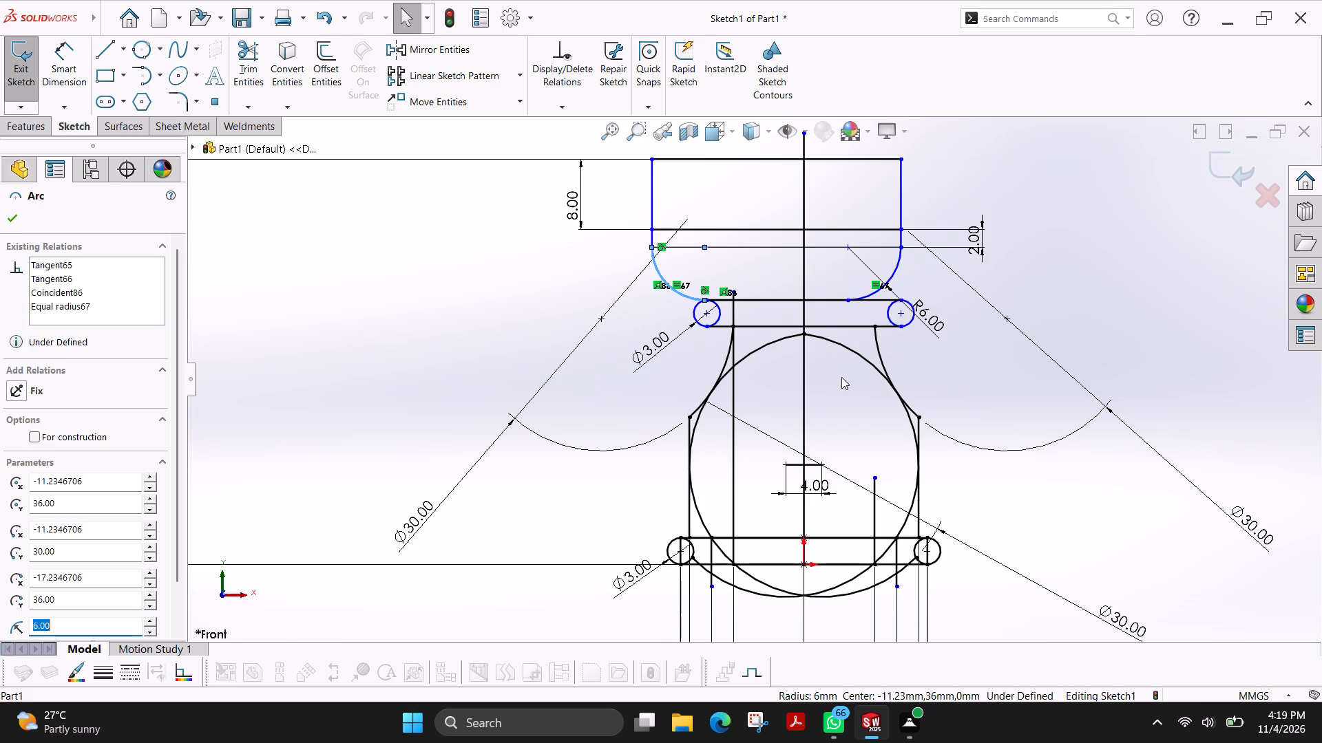
key("ctrl+z")
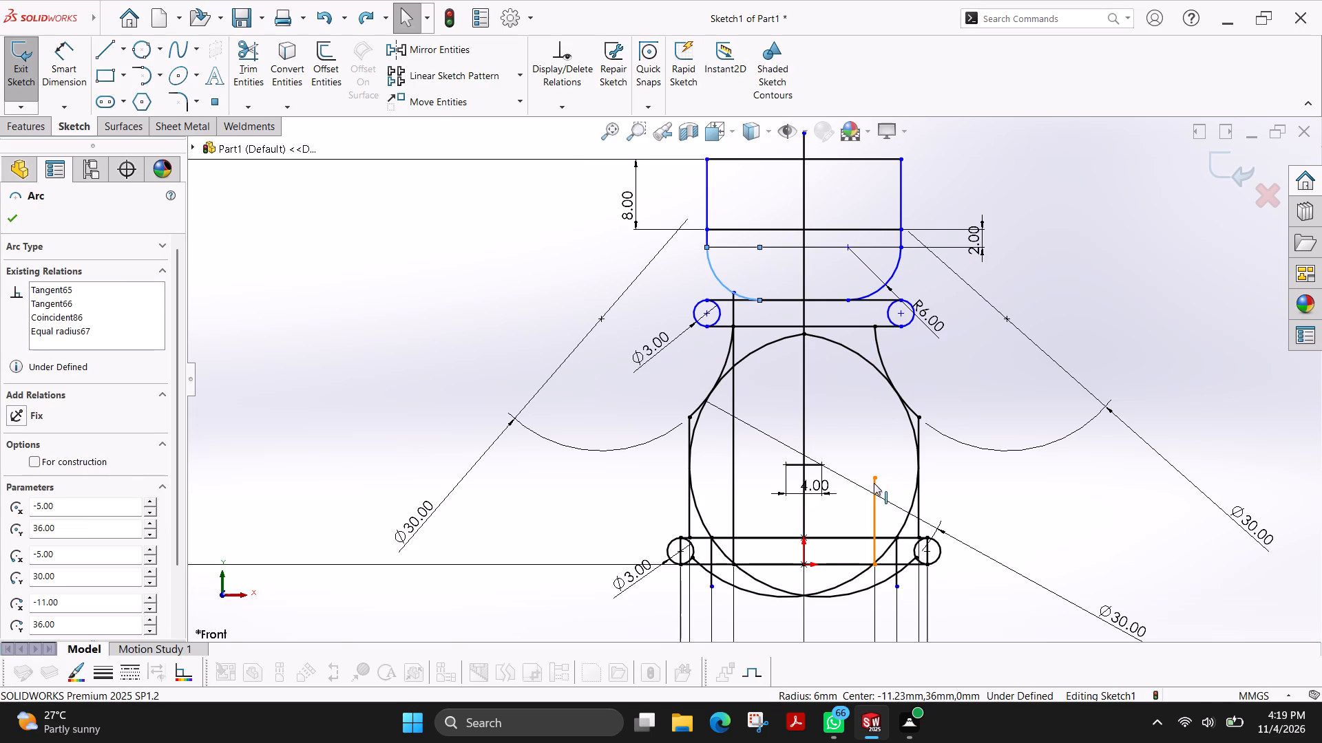
left_click_drag(874, 478, 894, 269)
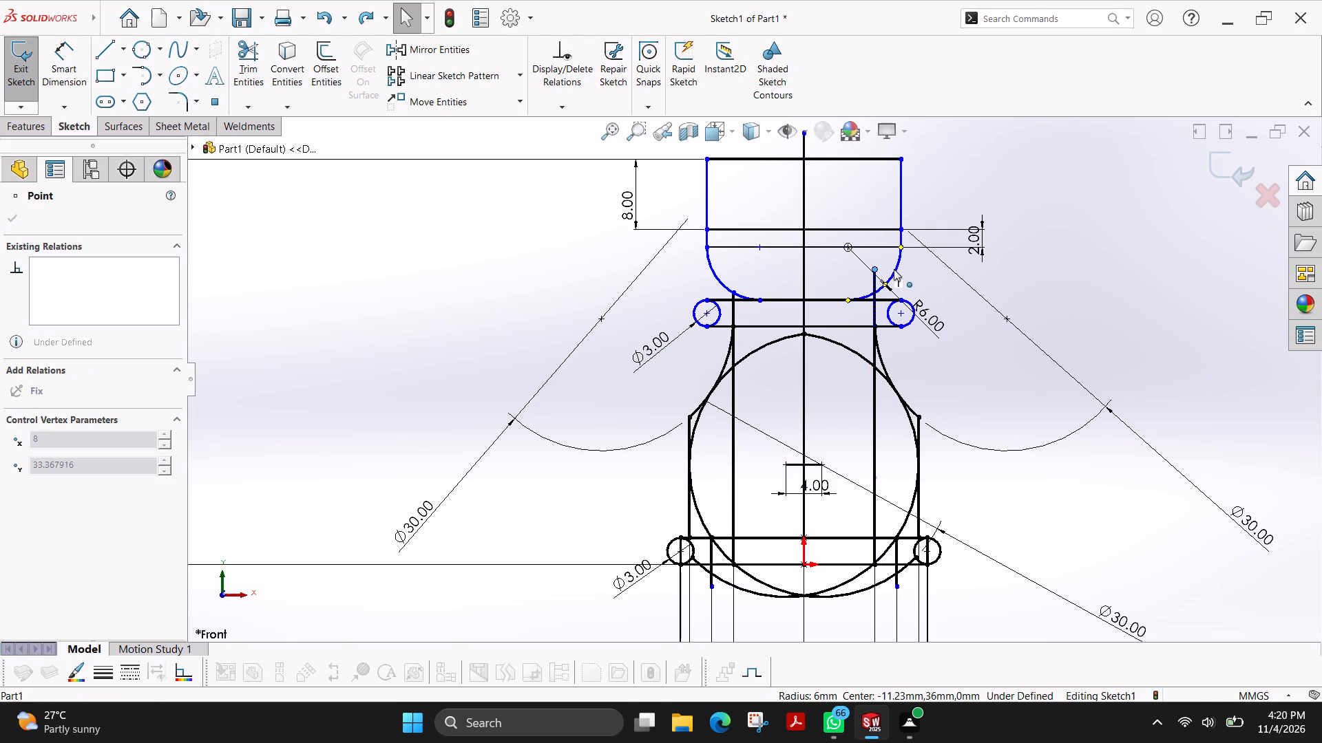
left_click_drag(894, 269, 914, 308)
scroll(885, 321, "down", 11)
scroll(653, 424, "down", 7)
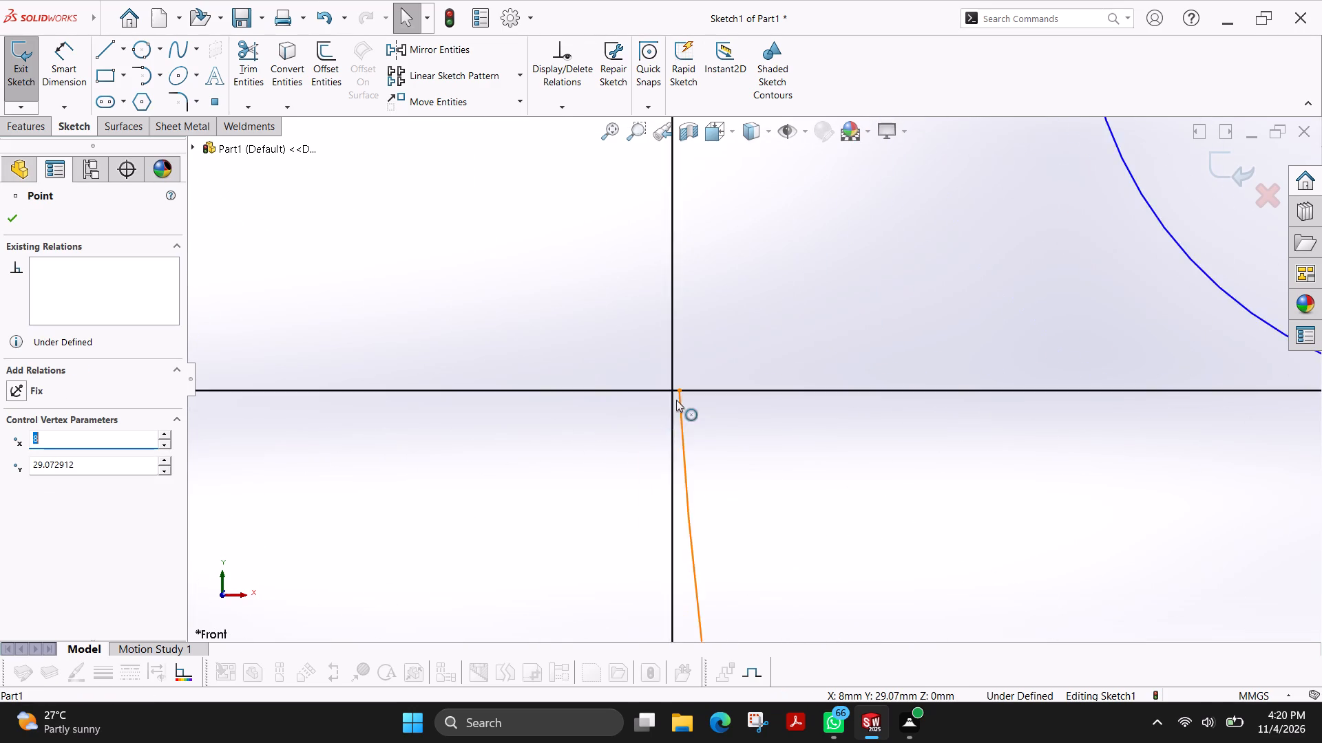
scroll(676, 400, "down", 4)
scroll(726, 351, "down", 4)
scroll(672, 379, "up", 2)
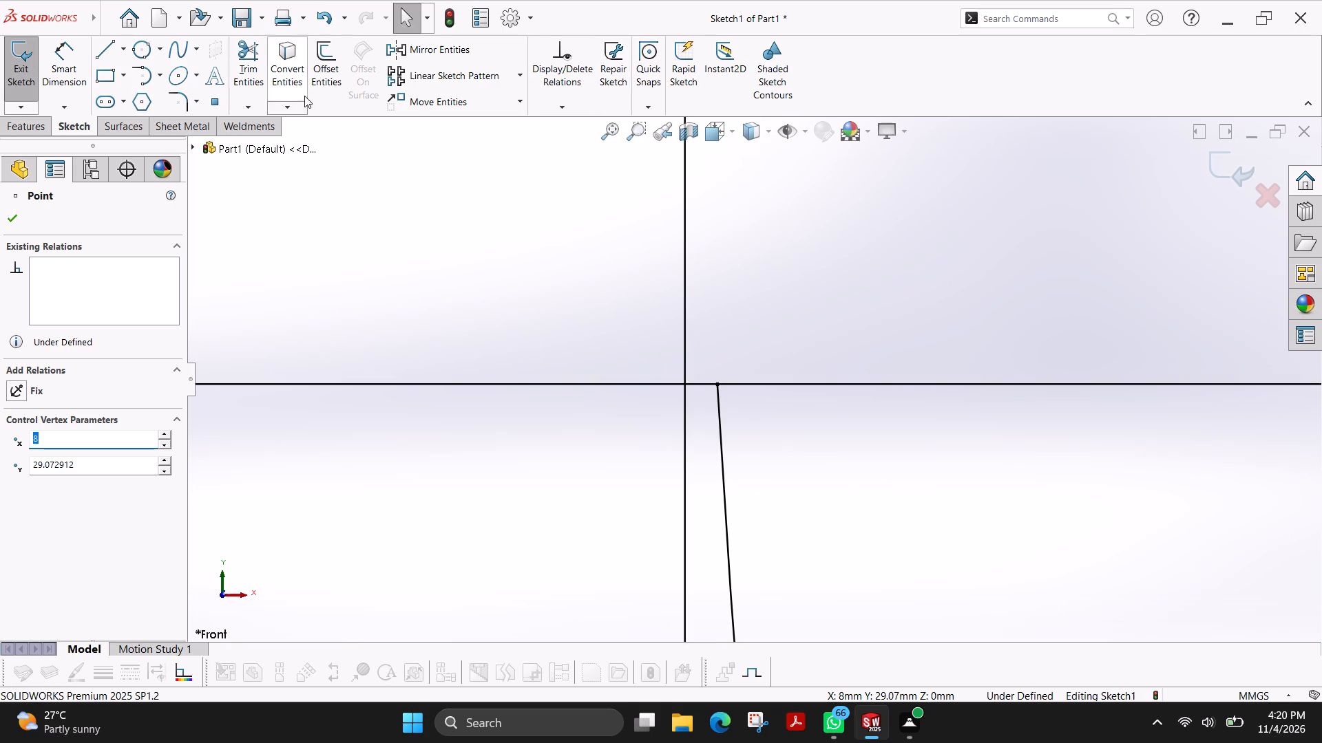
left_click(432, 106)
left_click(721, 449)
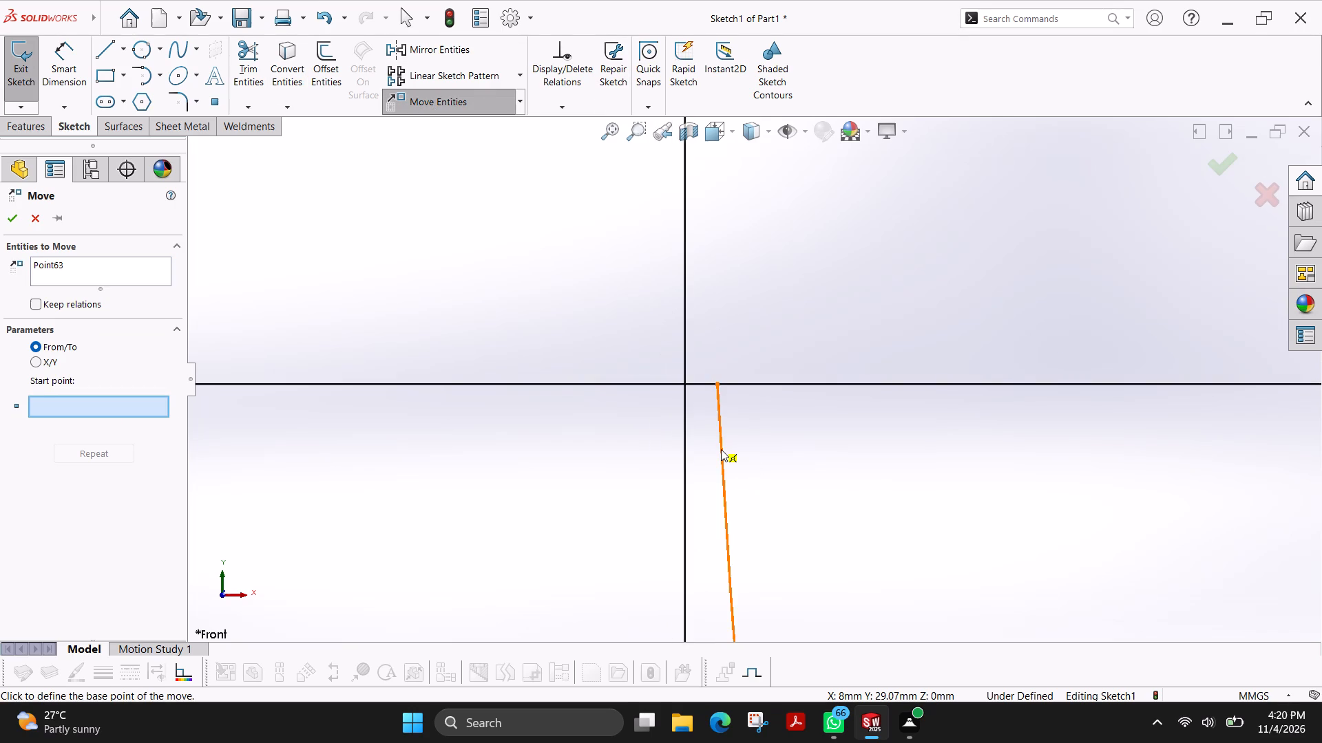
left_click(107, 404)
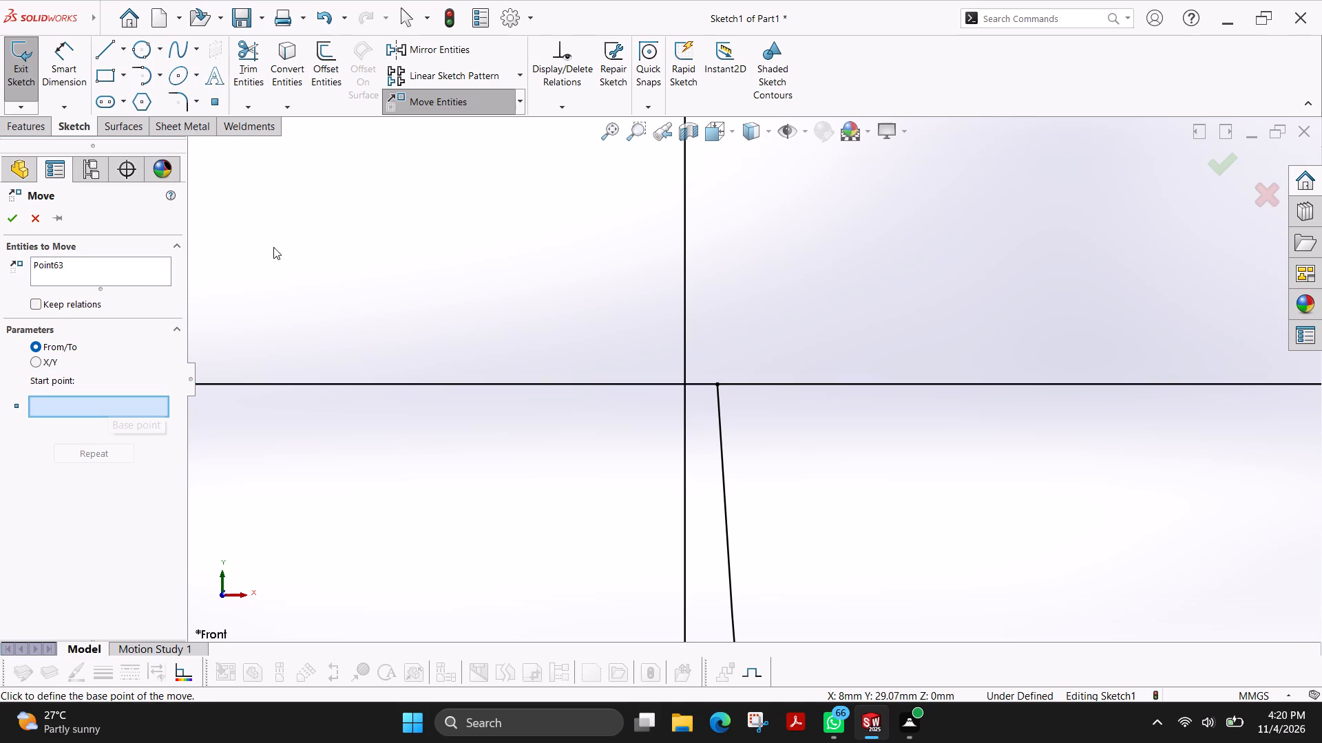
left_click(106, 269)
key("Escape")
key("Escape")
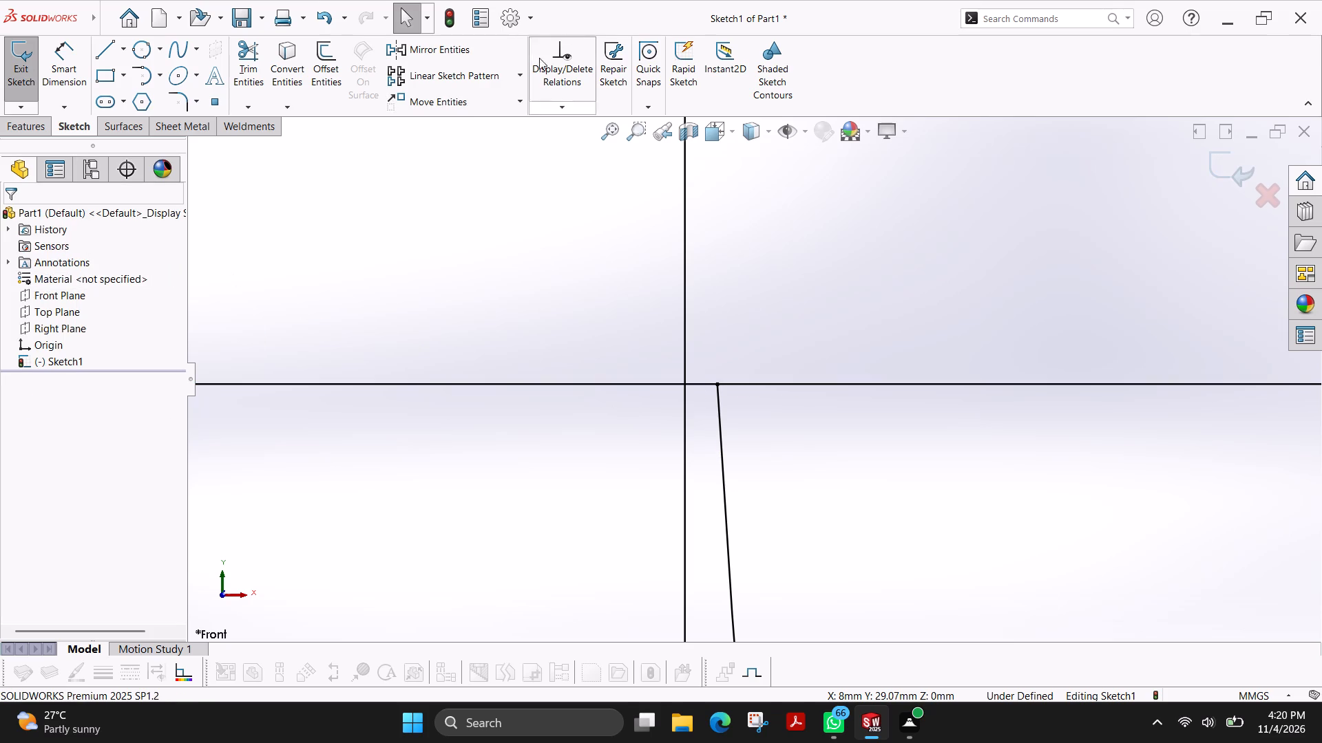
Move the right neck arc by its upper endpoint to where the right inner vertical line crosses the collar's bottom line.
left_click(450, 104)
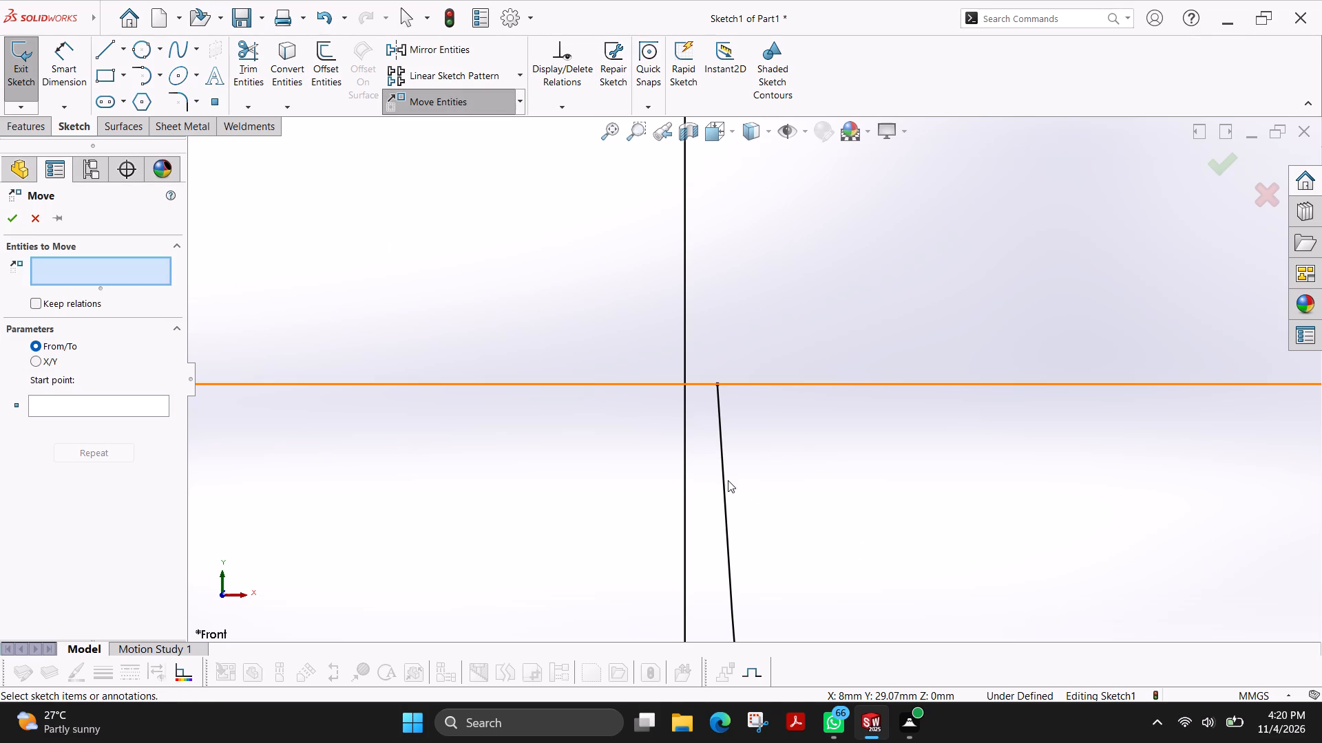
left_click(725, 477)
left_click(108, 409)
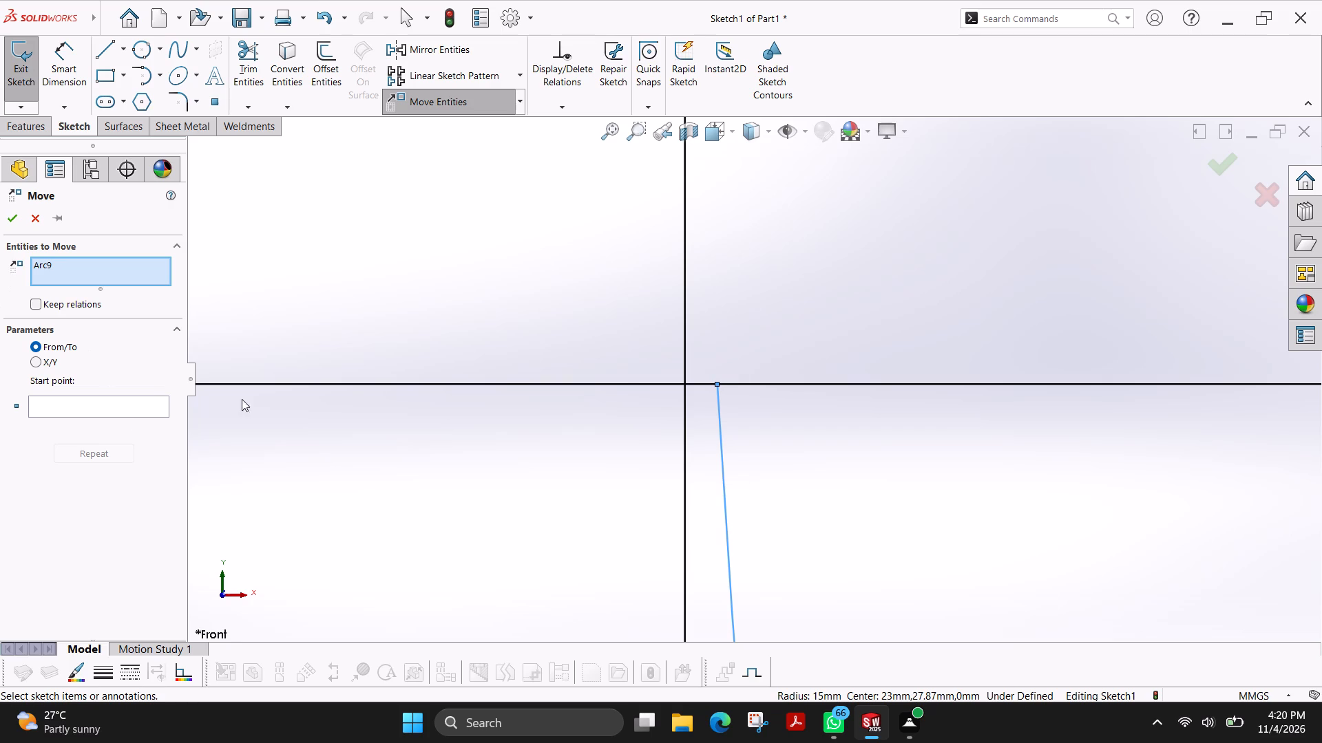
left_click(717, 385)
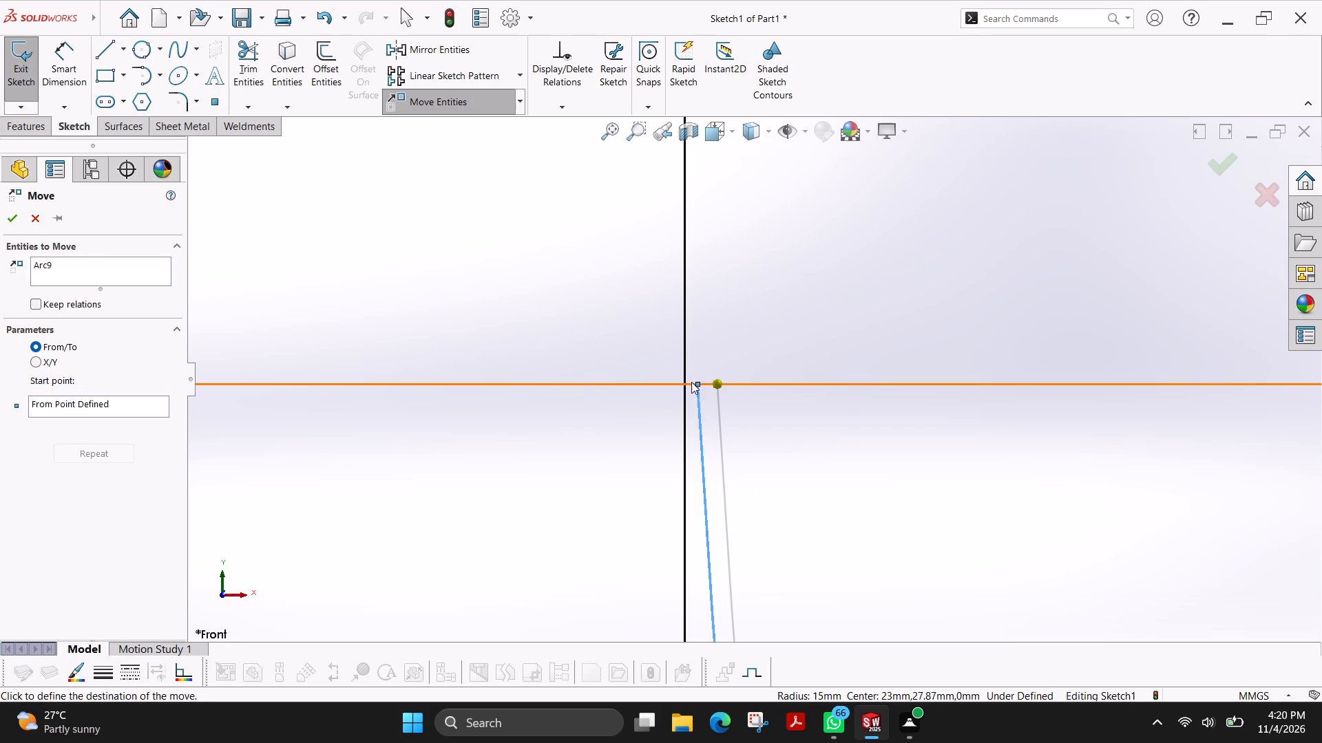
left_click(686, 383)
scroll(728, 450, "up", 15)
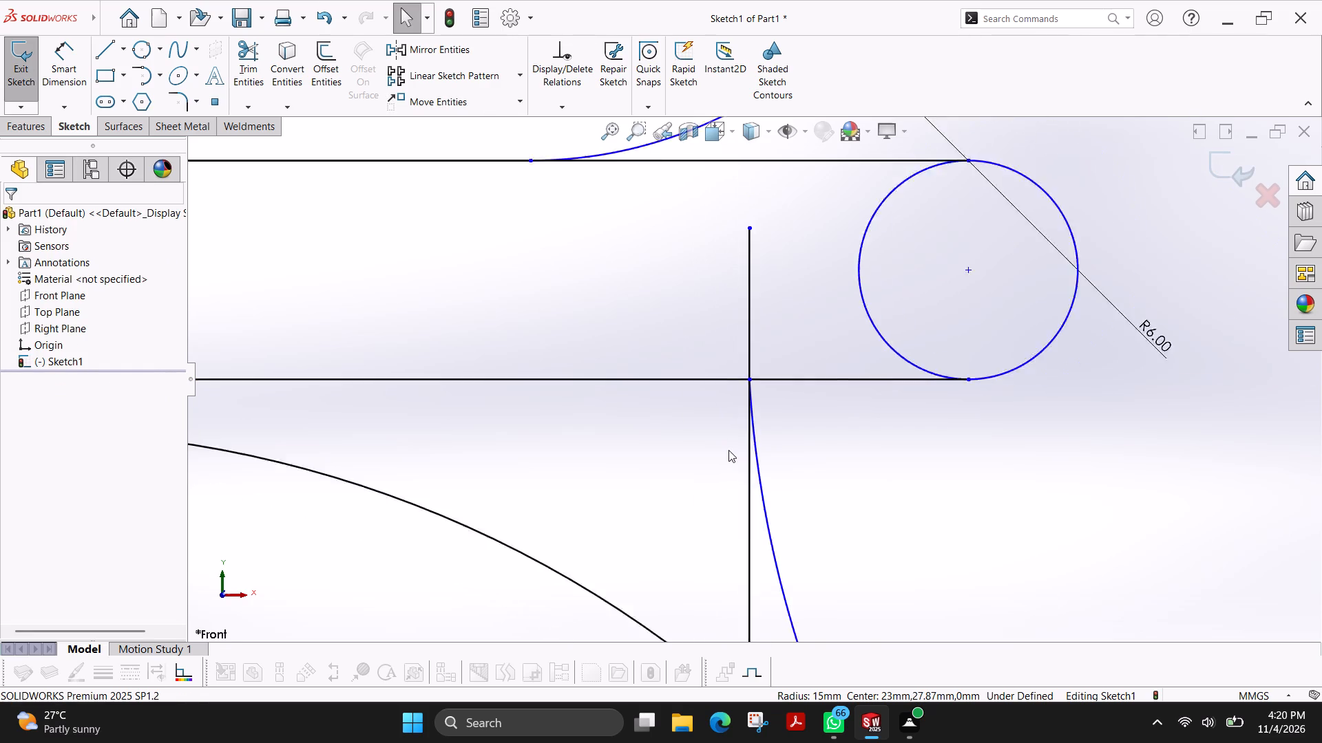
scroll(728, 450, "up", 8)
scroll(764, 373, "down", 5)
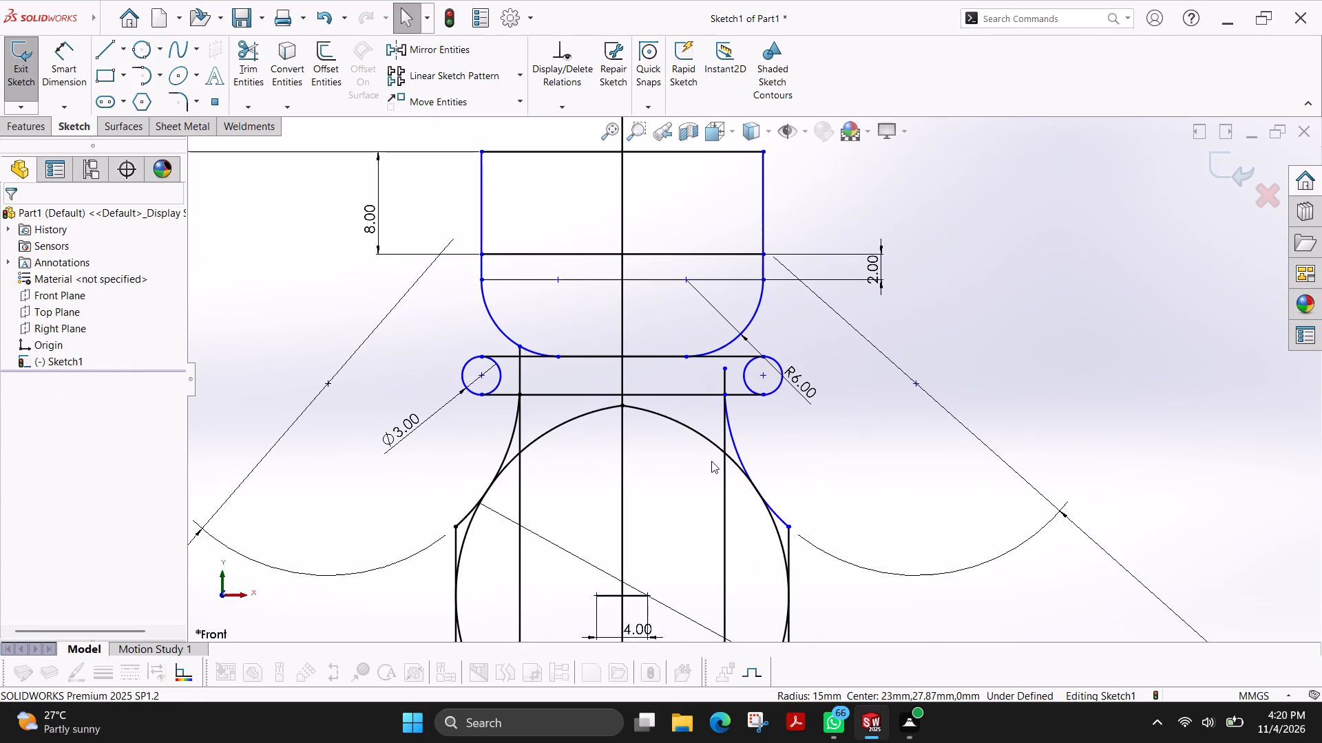
key("Escape")
key("Escape")
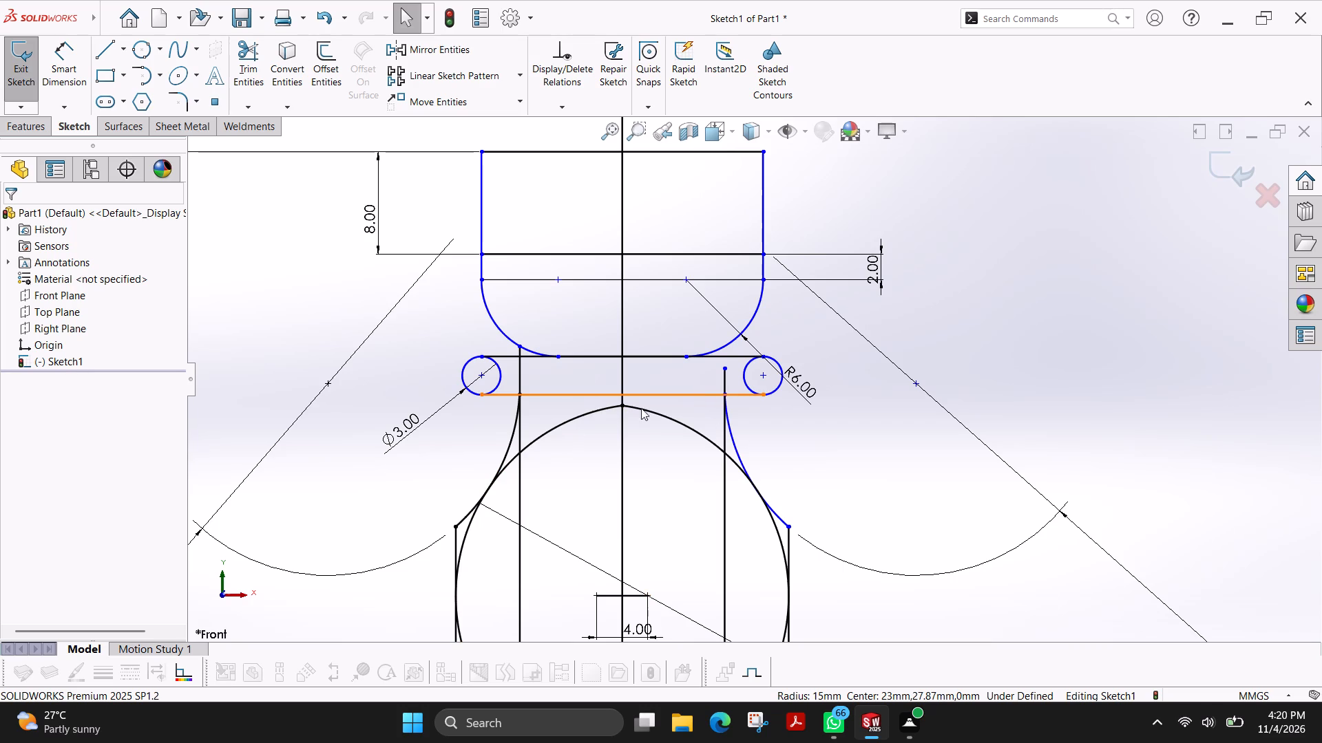
key("Escape")
key("Escape")
Move the left neck arc by its upper endpoint to where the left inner vertical line crosses the collar's bottom line.
scroll(606, 387, "down", 4)
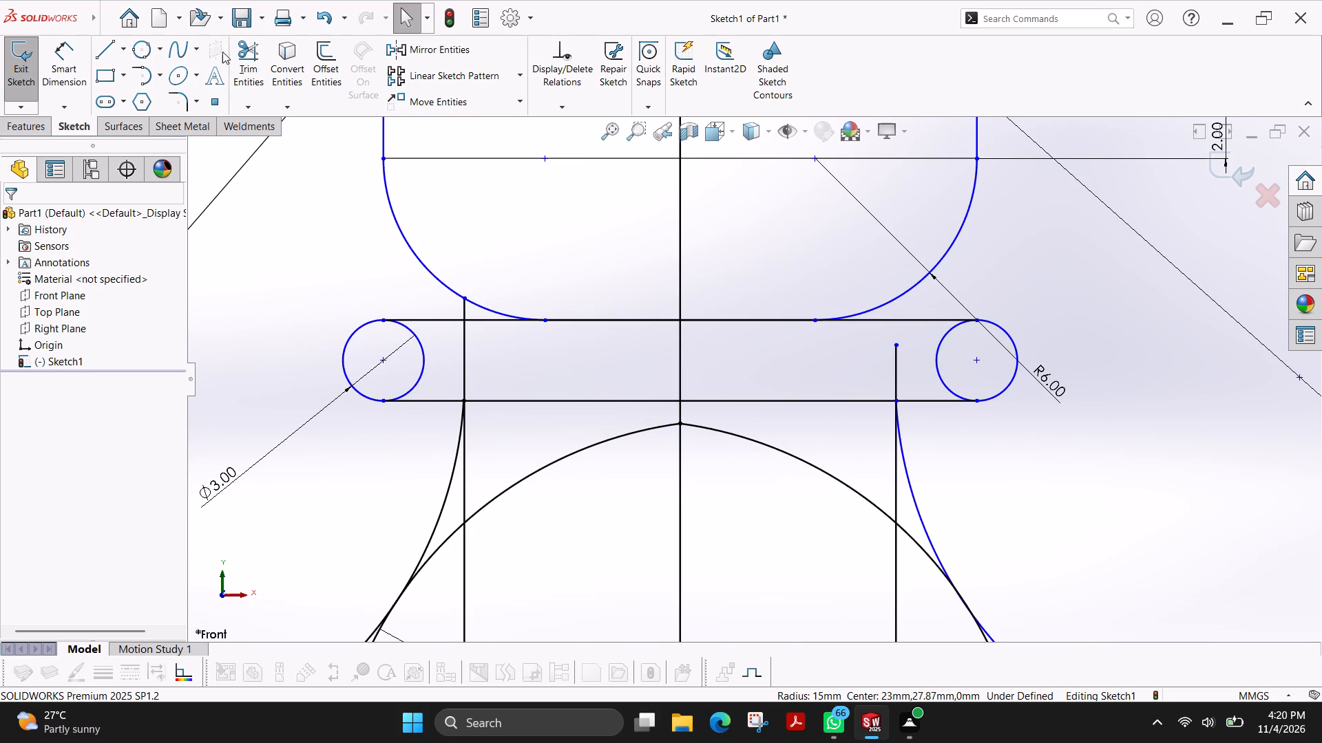
scroll(547, 488, "down", 5)
scroll(468, 245, "down", 8)
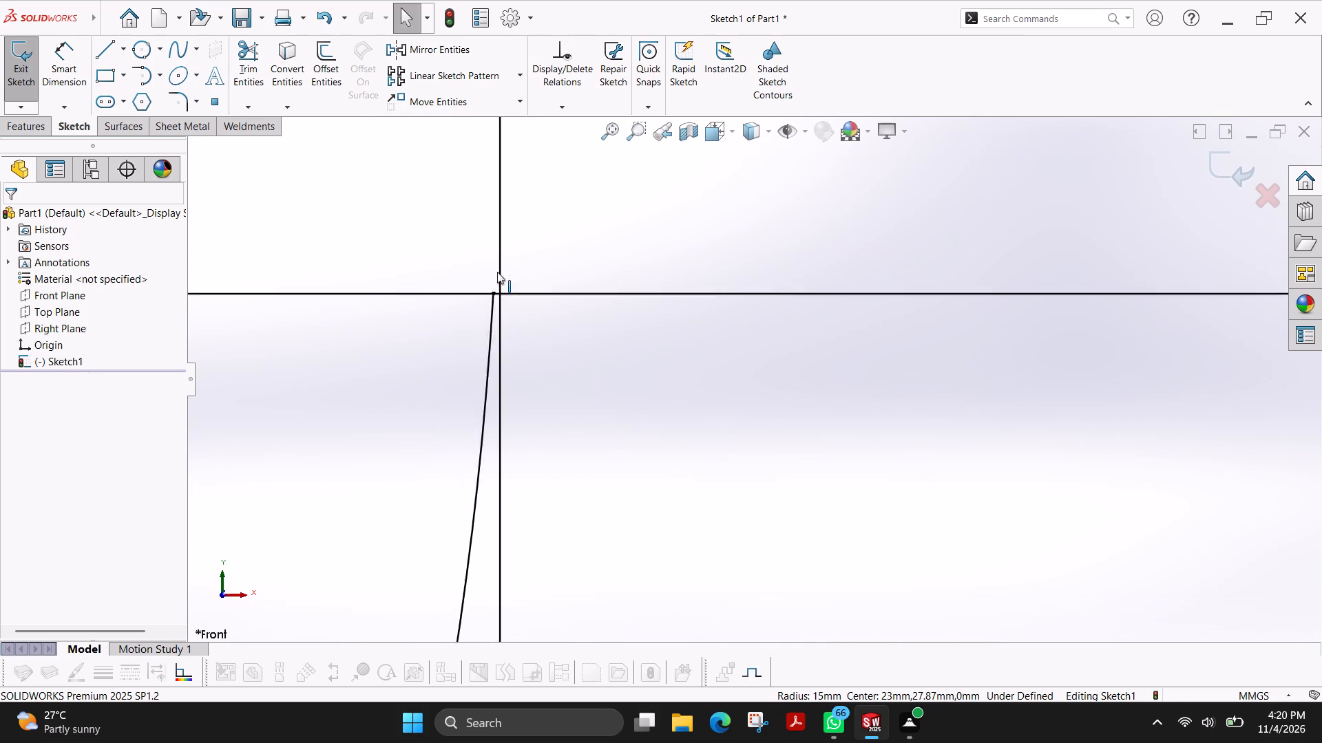
scroll(501, 321, "down", 4)
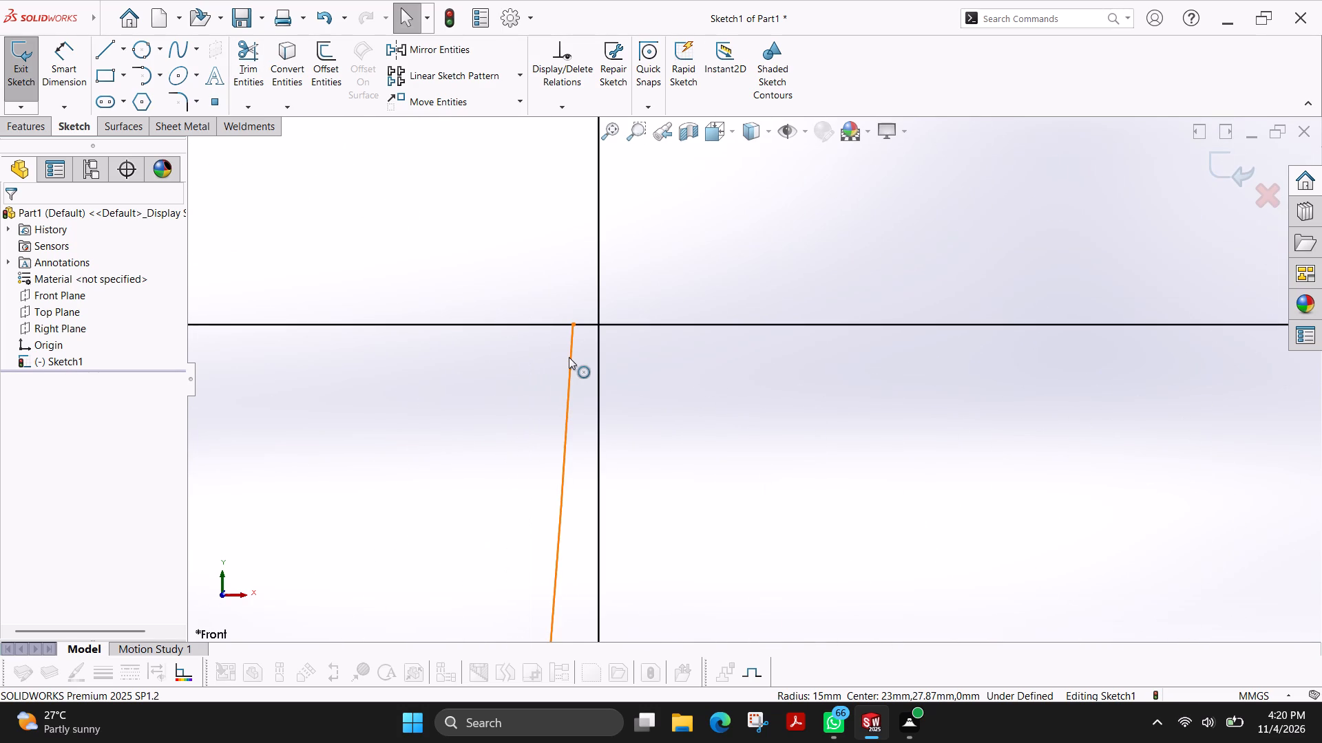
left_click(432, 99)
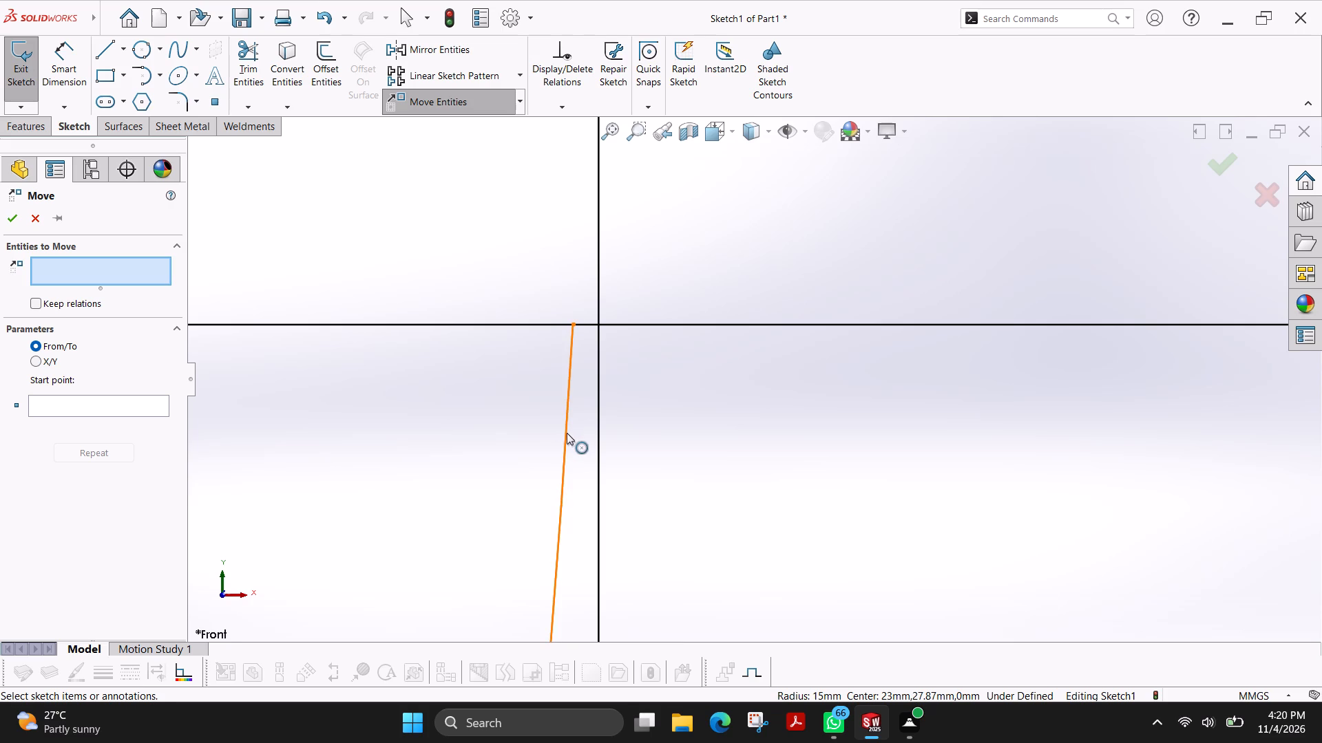
left_click(567, 433)
left_click(102, 401)
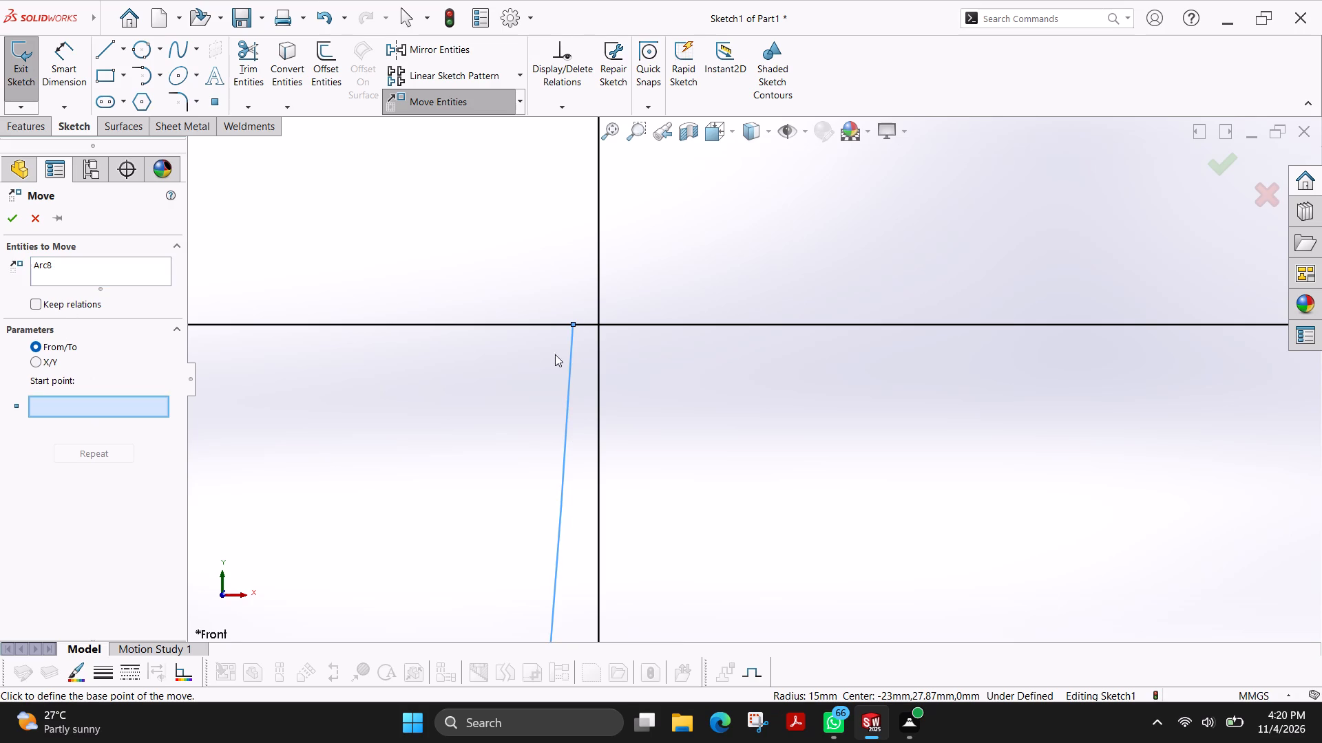
left_click(572, 323)
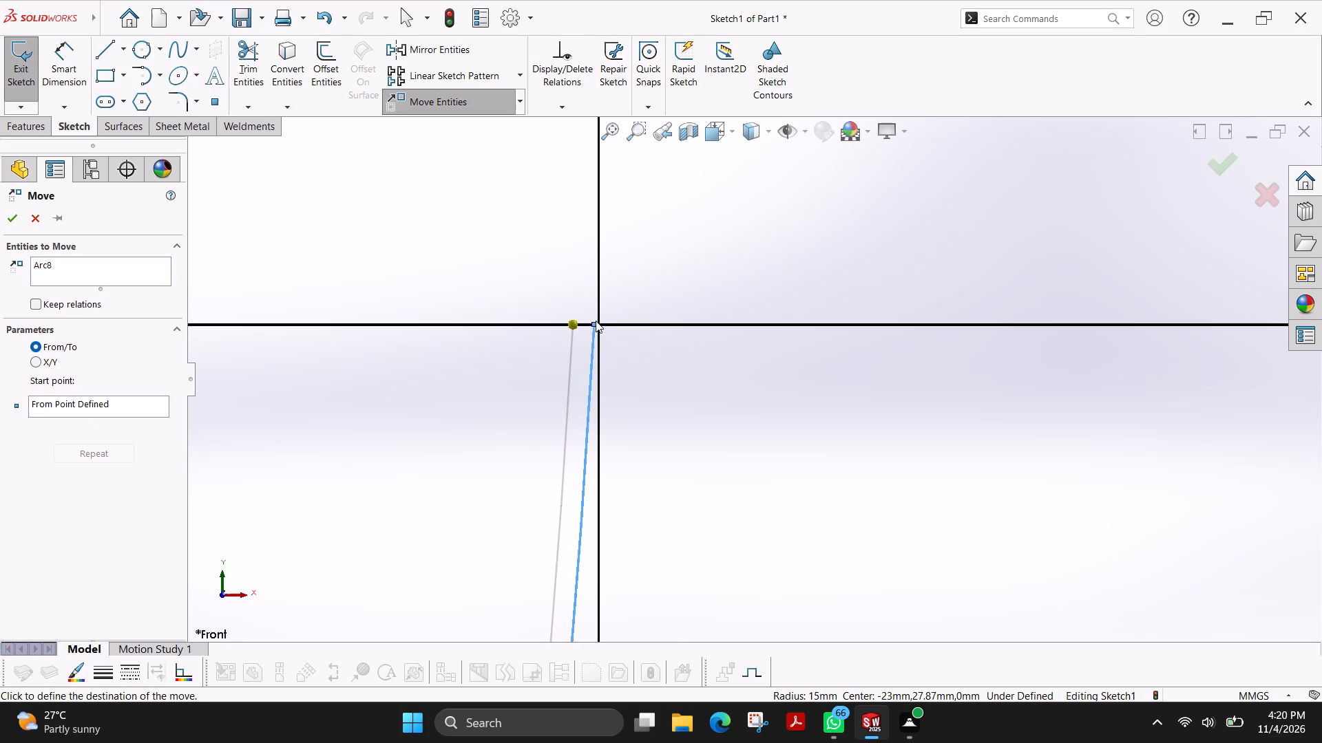
left_click(598, 321)
scroll(695, 374, "up", 14)
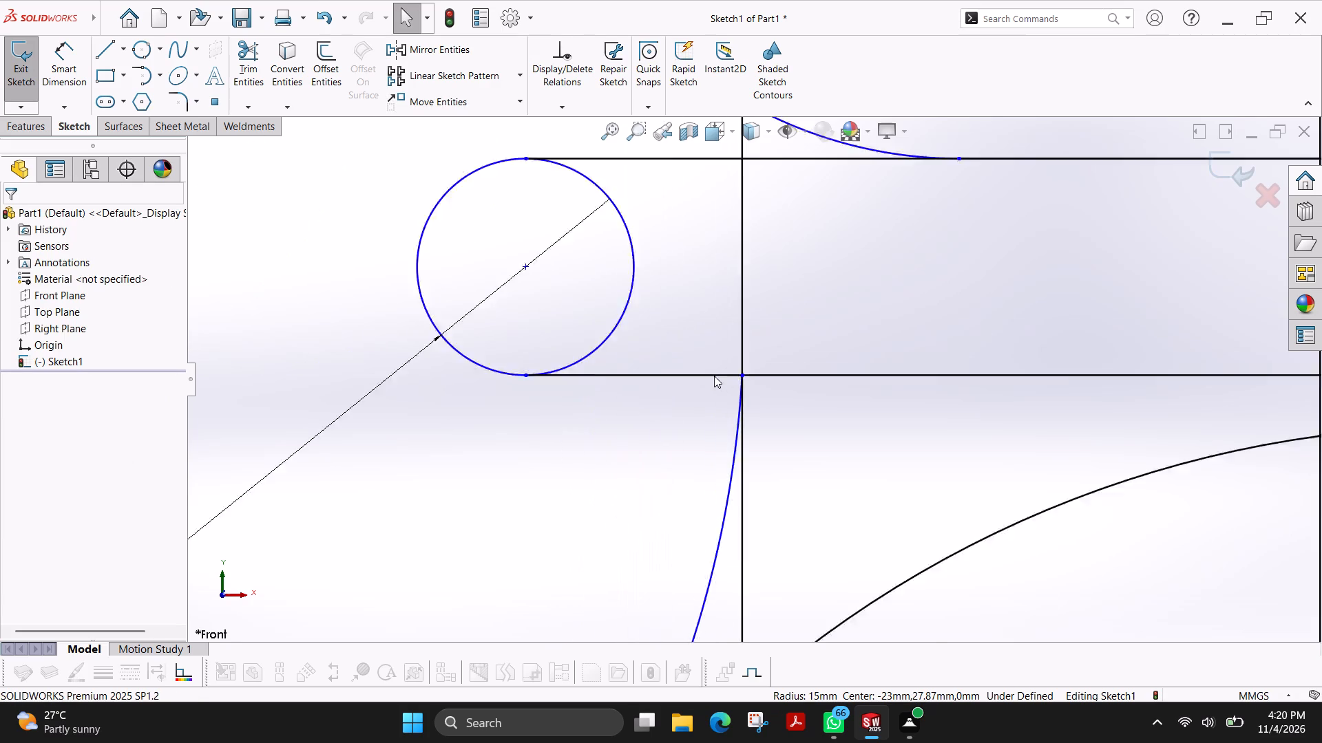
scroll(873, 443, "up", 4)
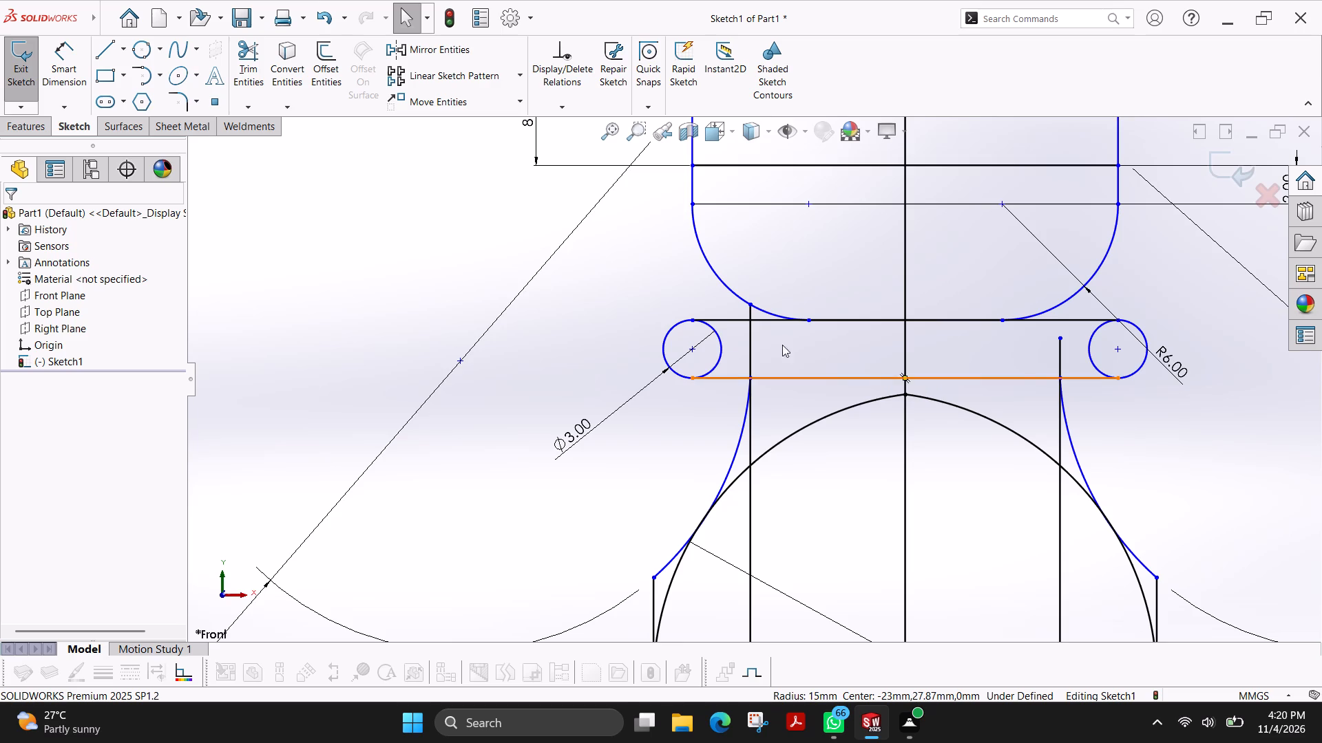
key("Escape")
key("Escape")
Check the horizontal distance between the two neck arcs' upper endpoints with Smart Dimension, without placing a dimension.
left_click(71, 63)
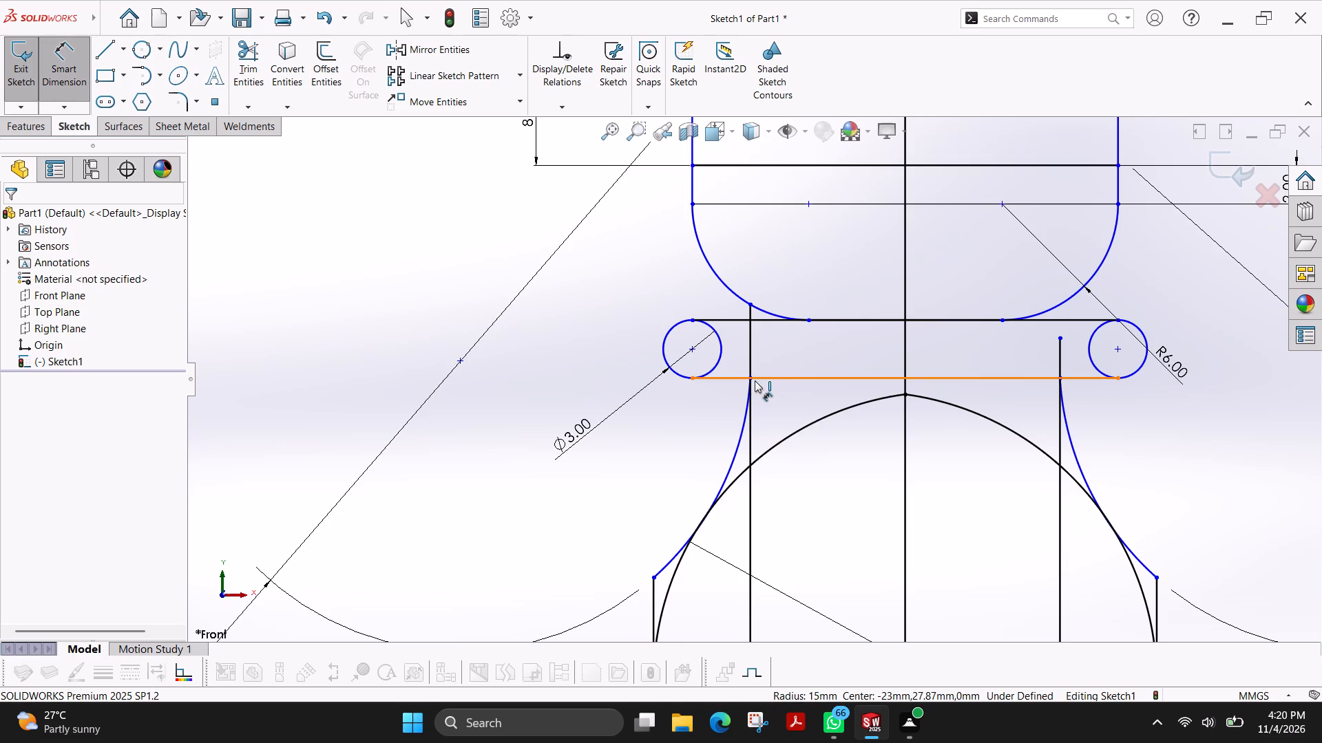
left_click(749, 378)
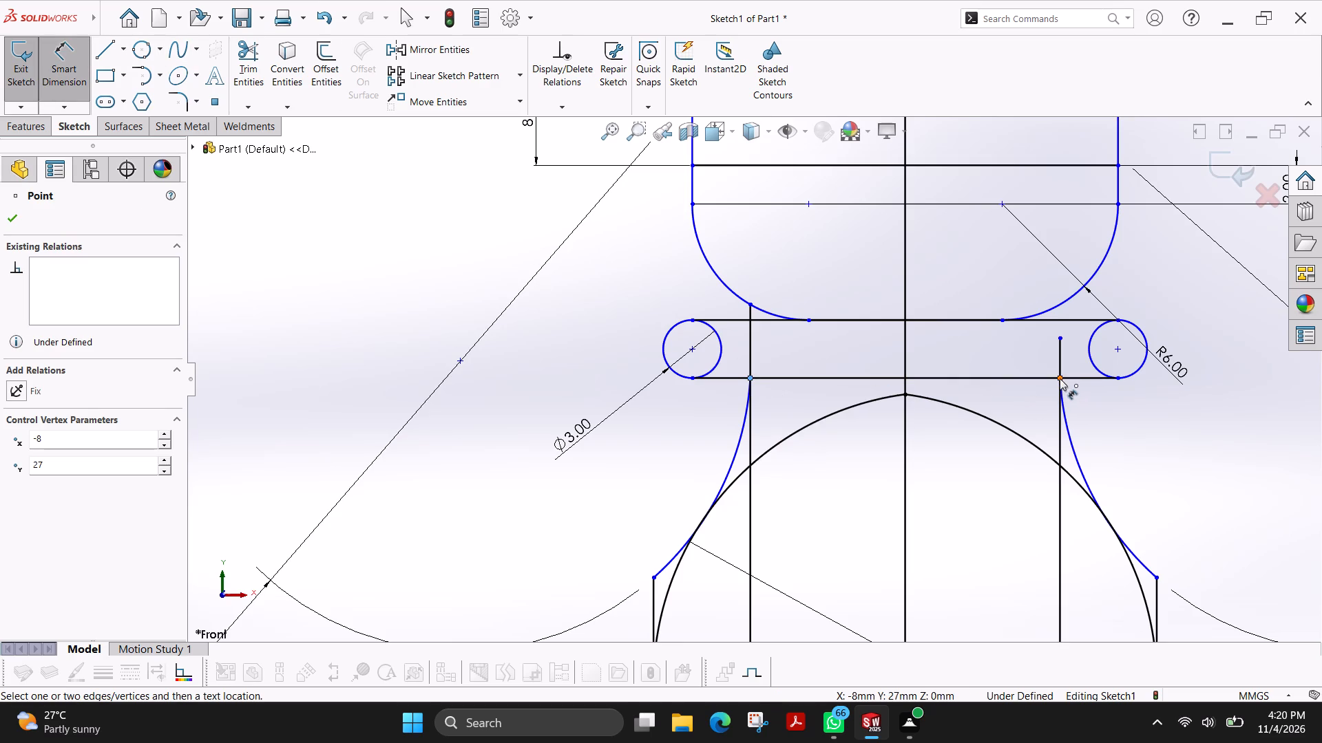
left_click(1059, 378)
key("Escape")
scroll(924, 422, "up", 4)
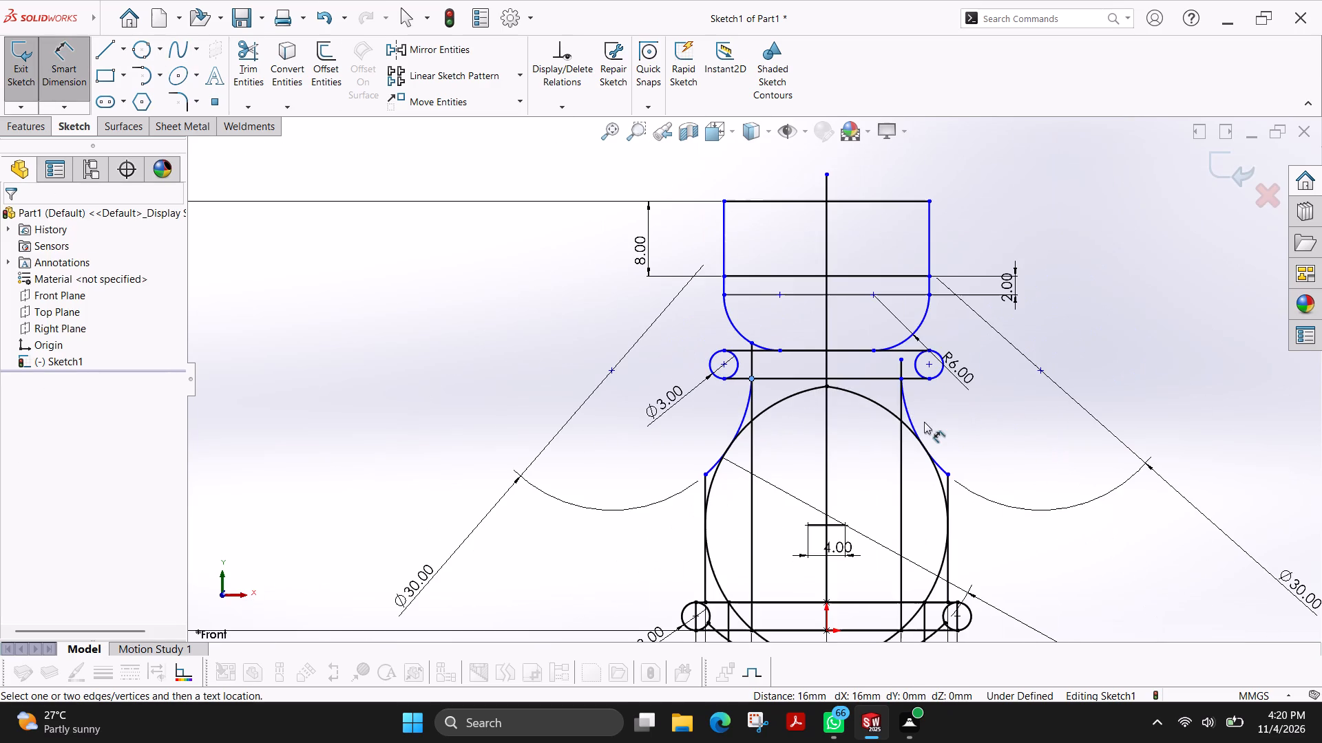
scroll(865, 371, "up", 1)
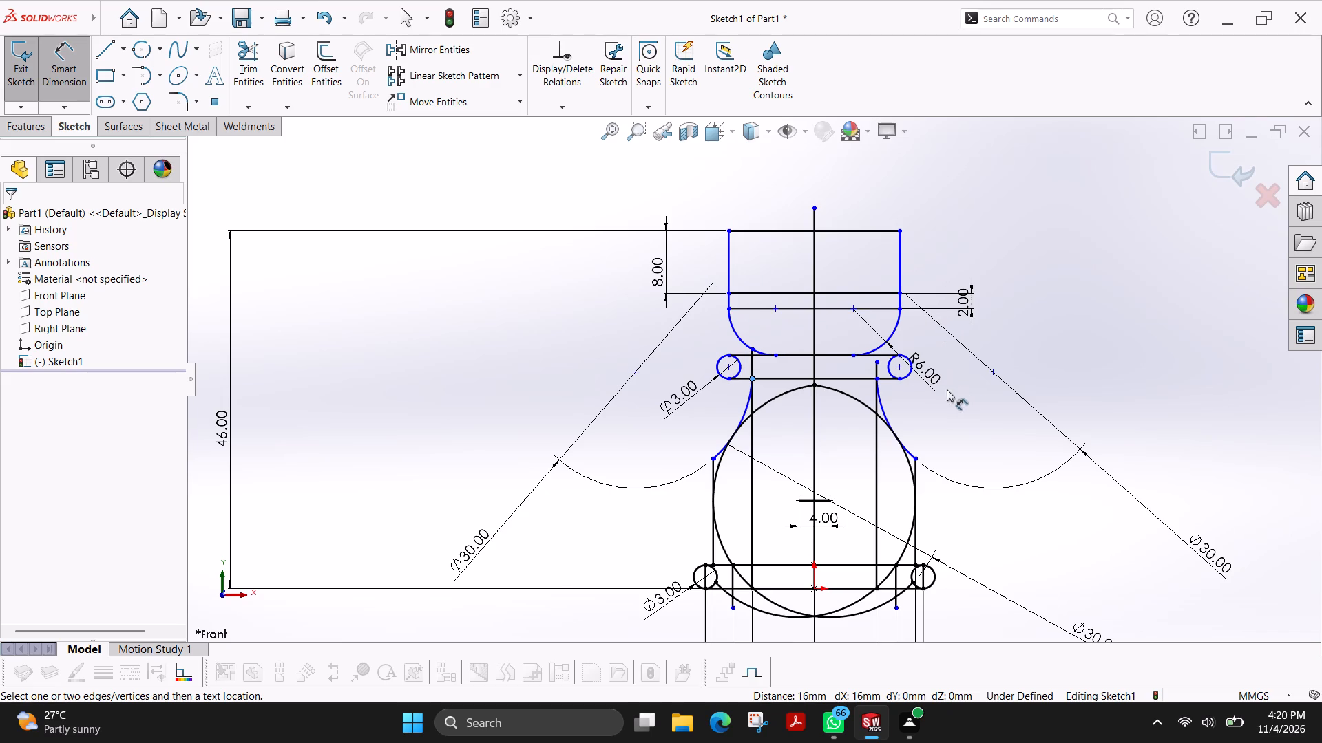
key("Escape")
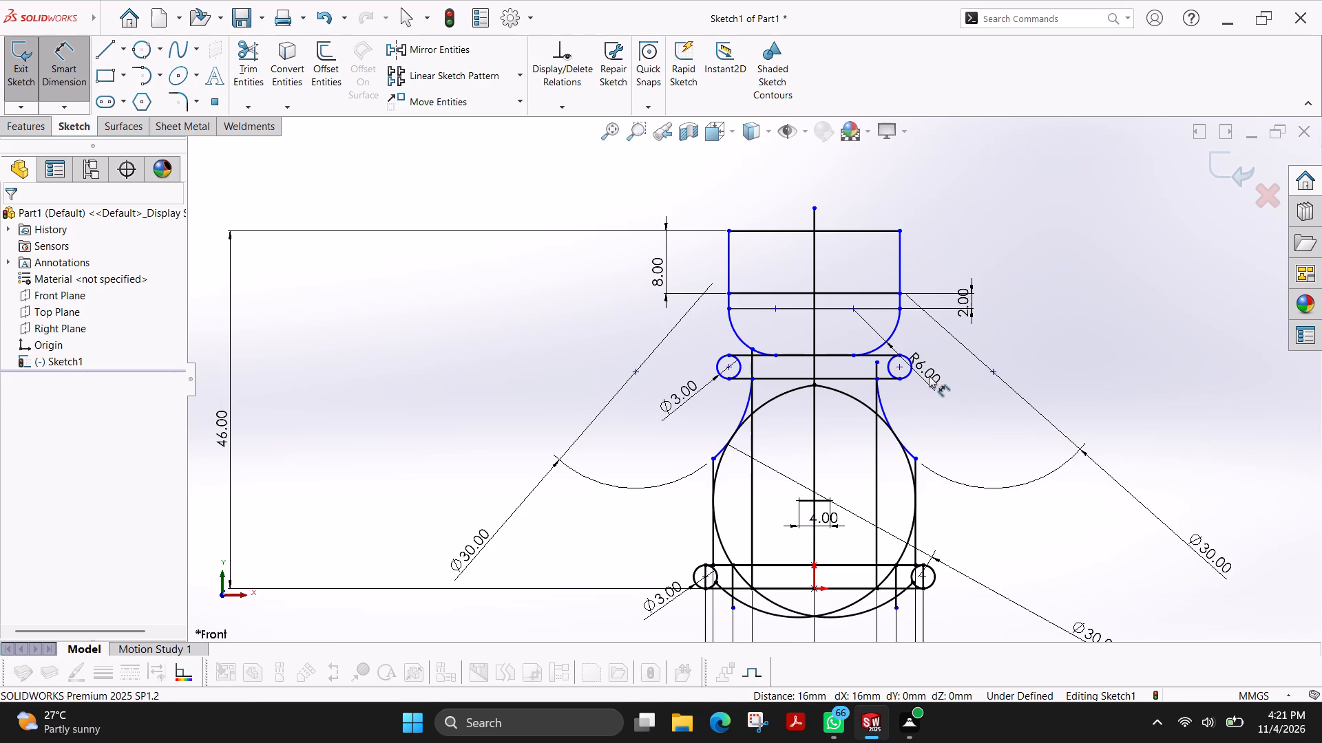
Check the horizontal distance between the top section's two outer vertical sides with Smart Dimension, without placing a dimension.
key("Escape")
key("Escape")
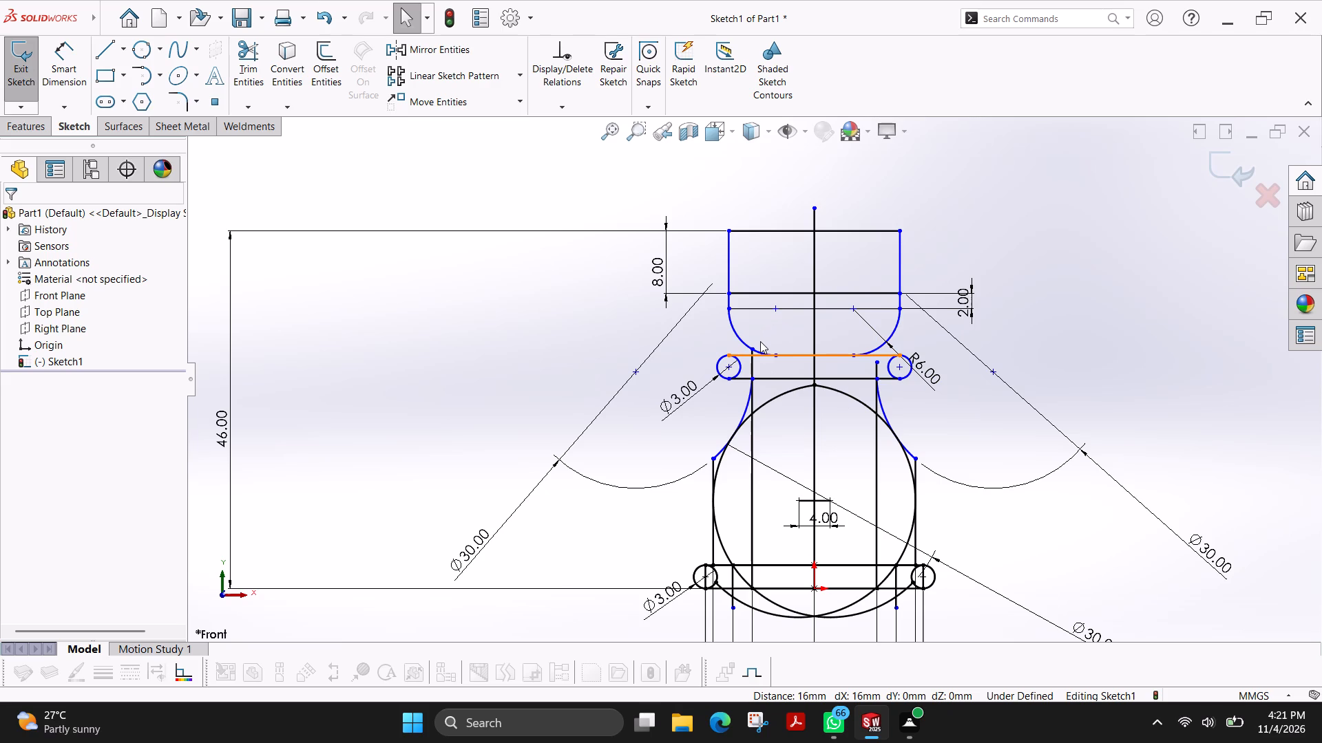
left_click(65, 72)
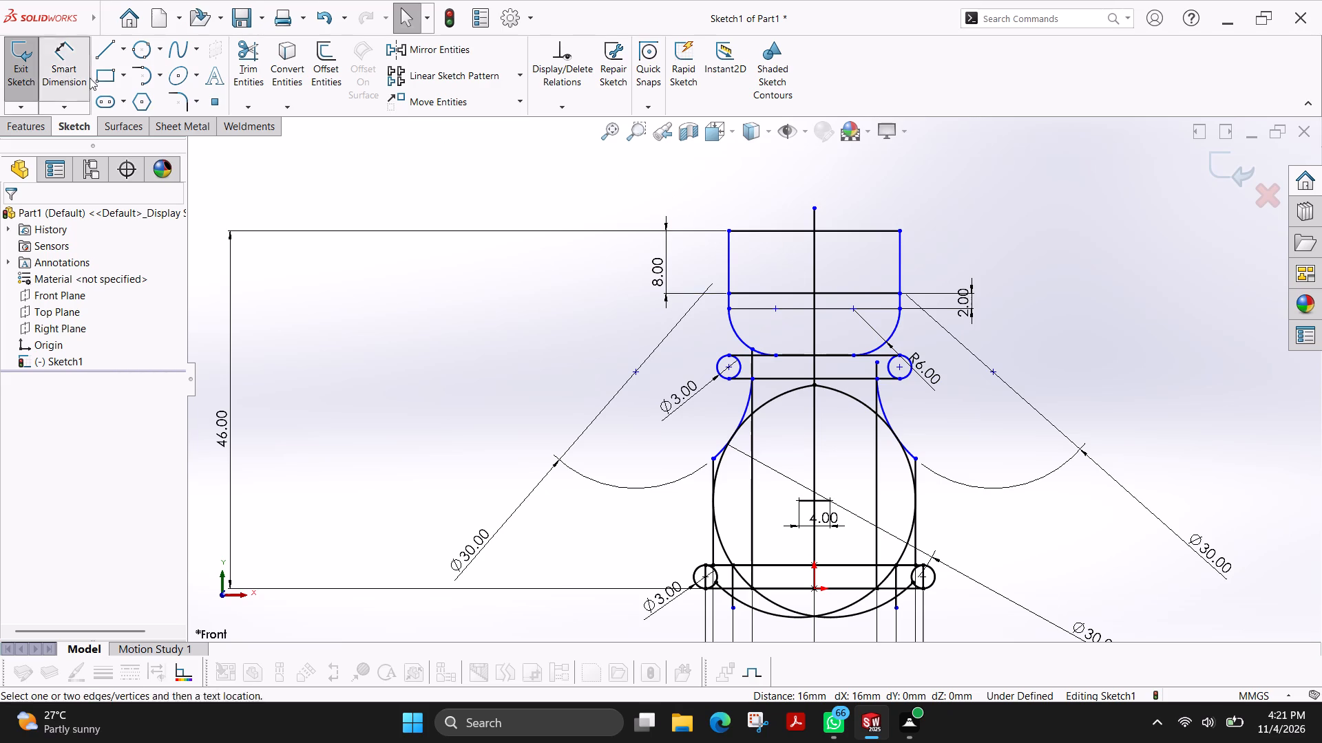
left_click(728, 247)
left_click(901, 254)
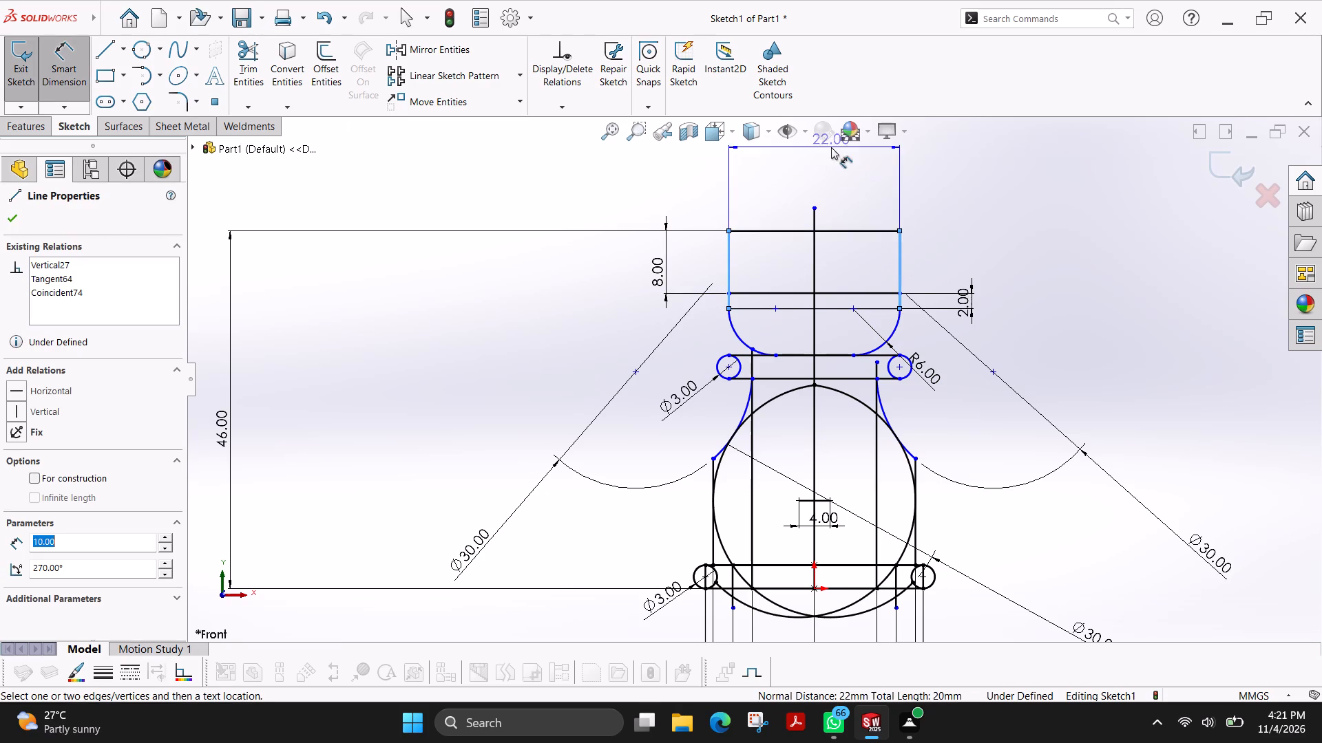
scroll(809, 160, "up", 1)
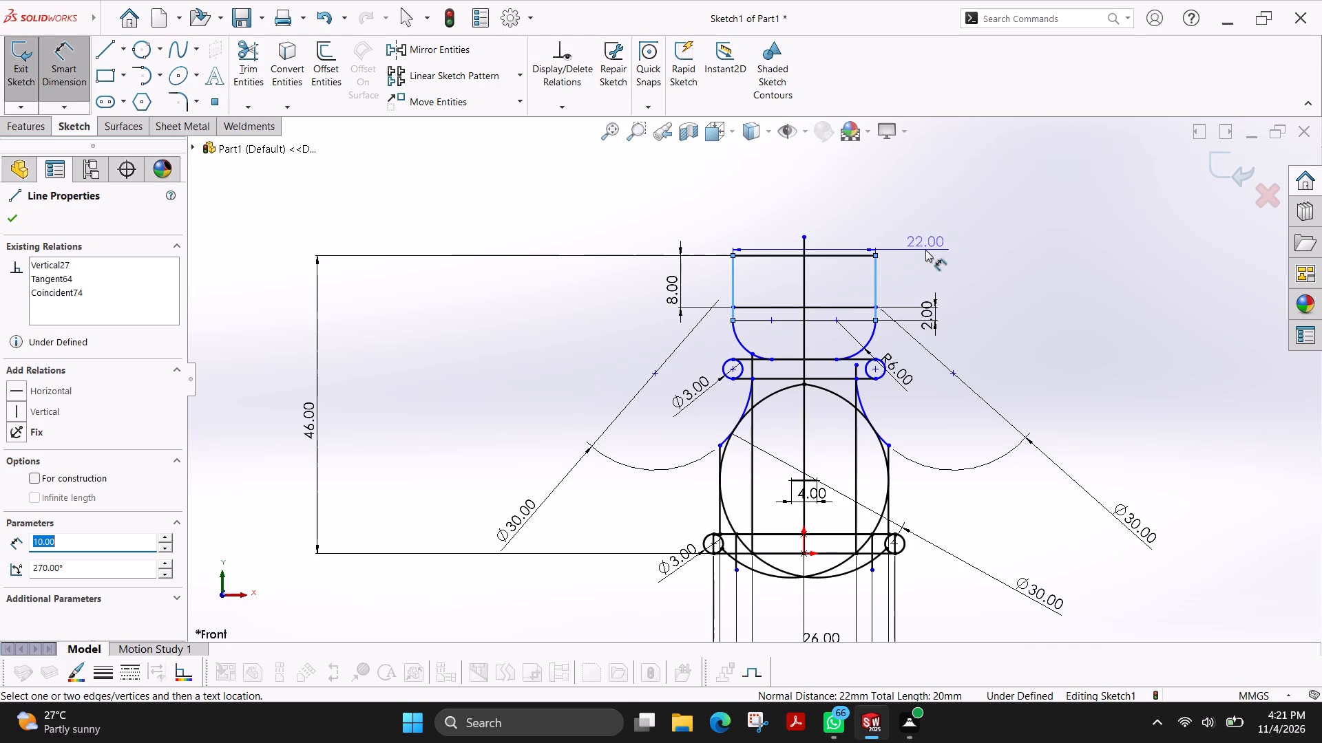
key("Escape")
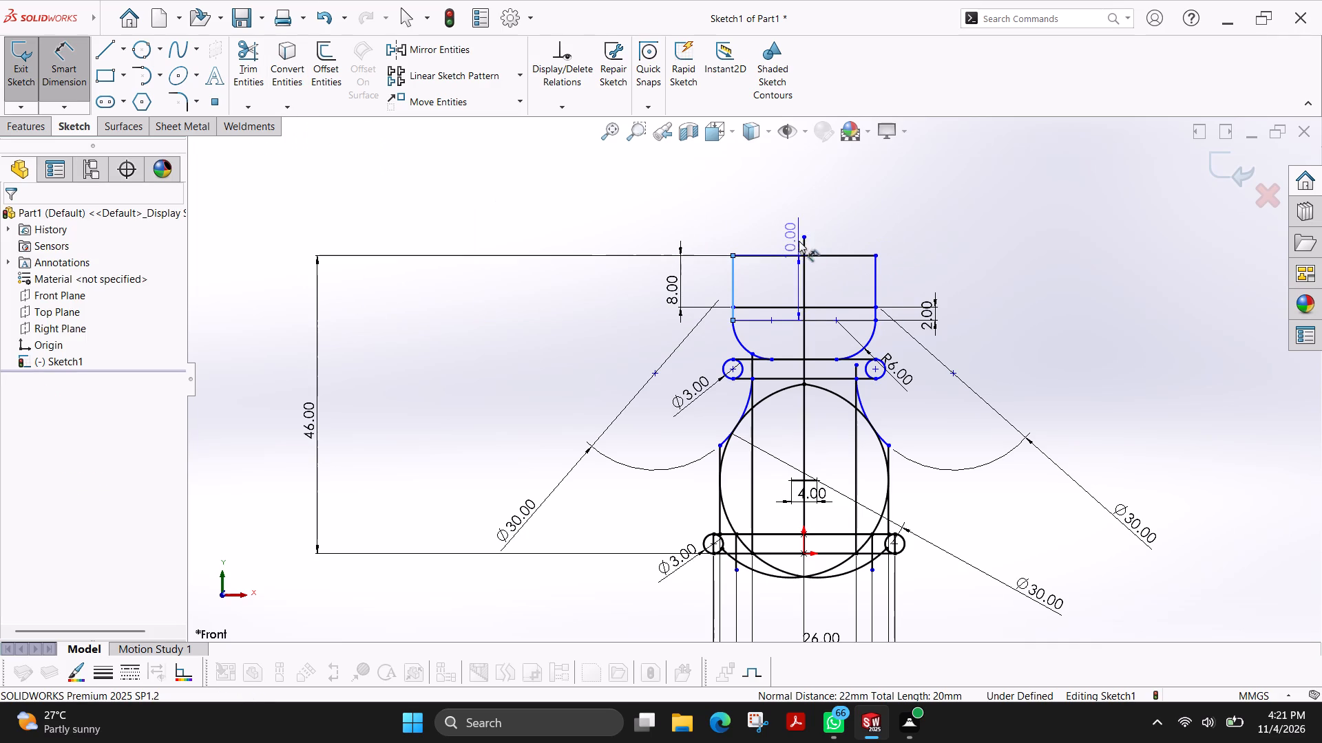
left_click(802, 246)
key("Escape")
key("Escape")
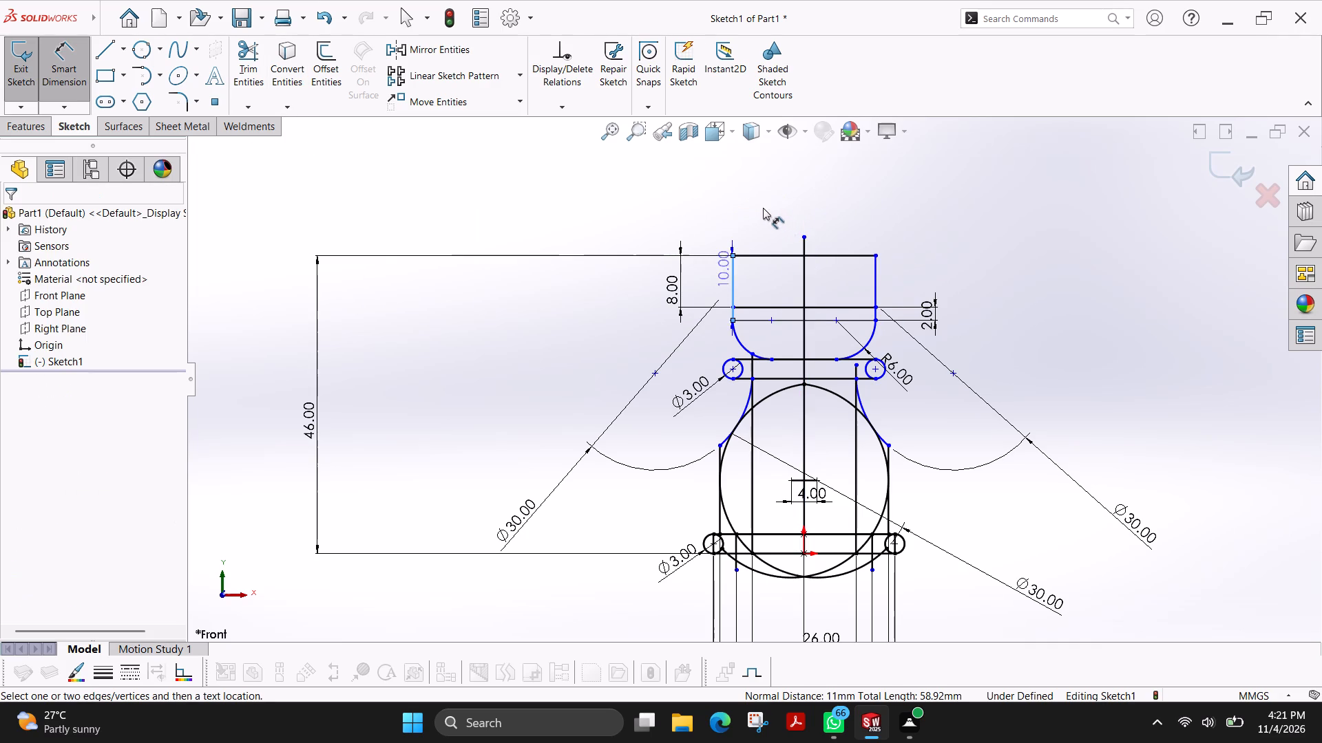
Examine the top section's lower fillets and the inner vertical lines' upper ends around the collar.
scroll(778, 345, "down", 6)
scroll(746, 405, "down", 5)
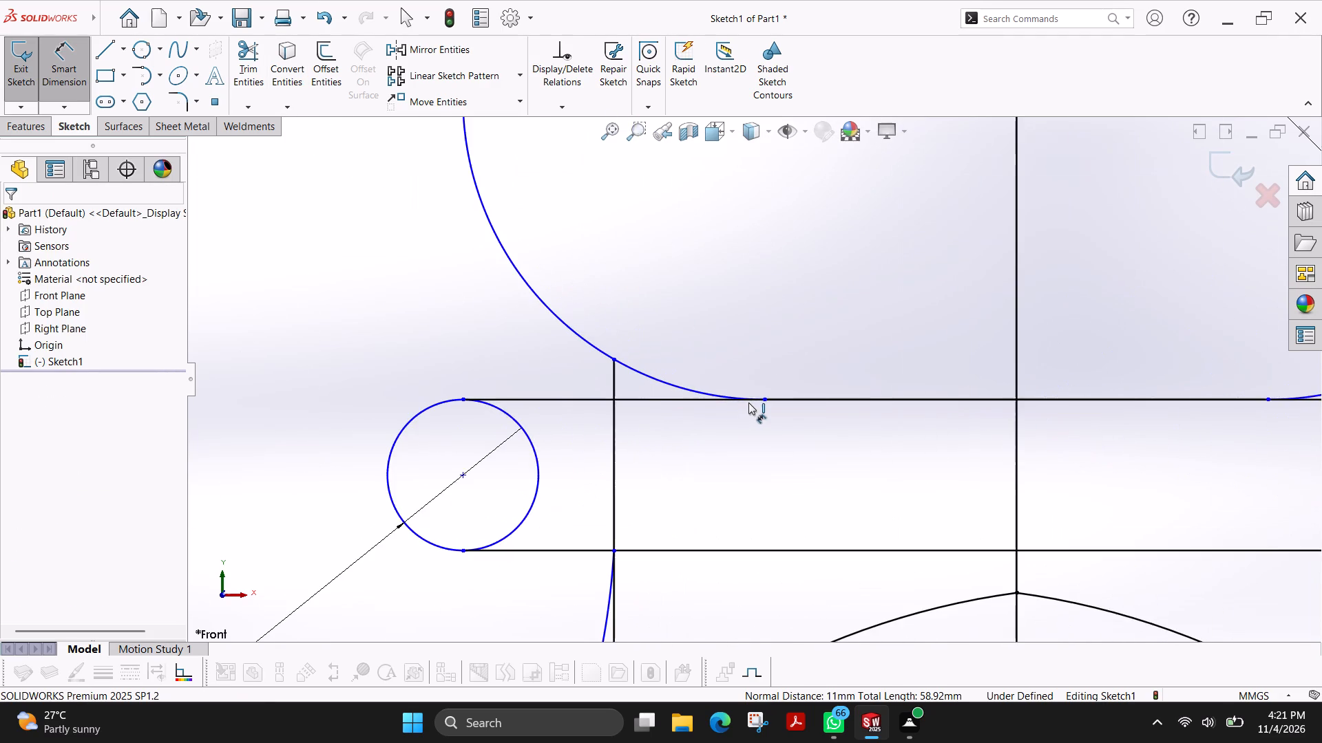
scroll(654, 396, "down", 1)
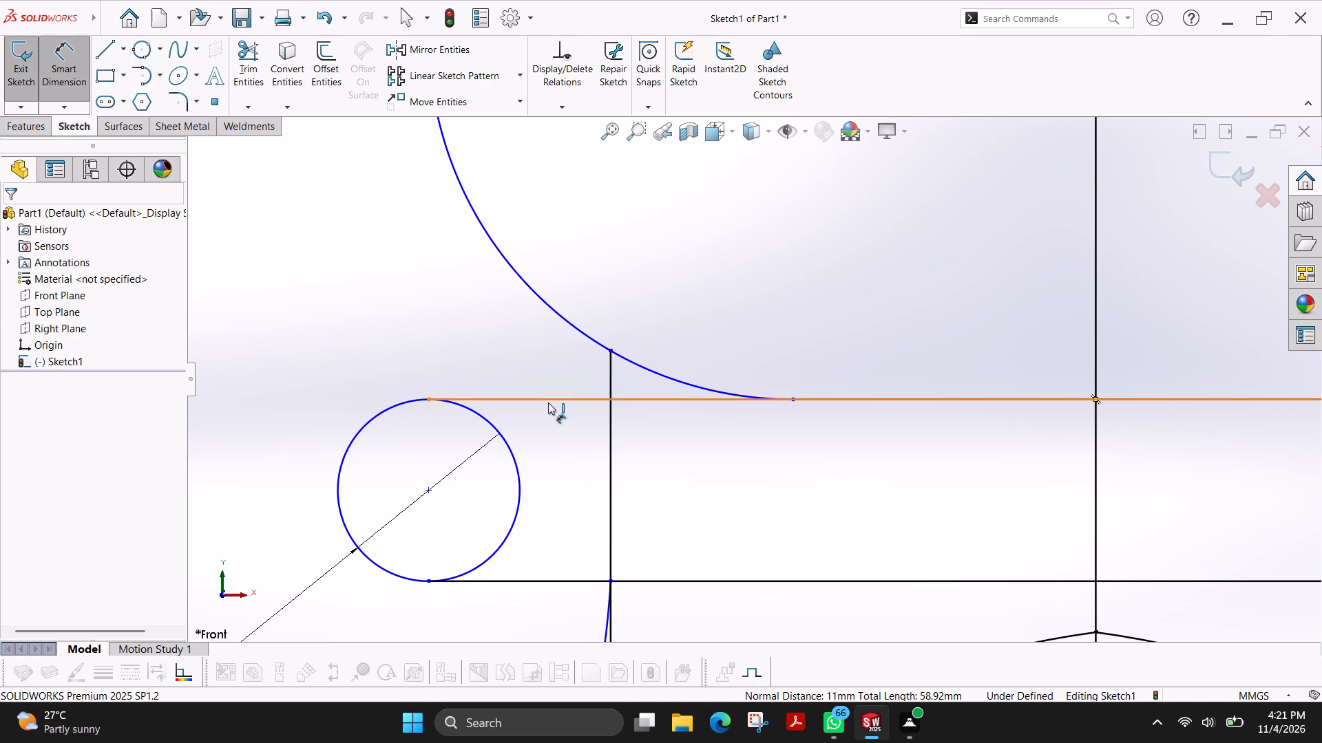
scroll(606, 508, "up", 6)
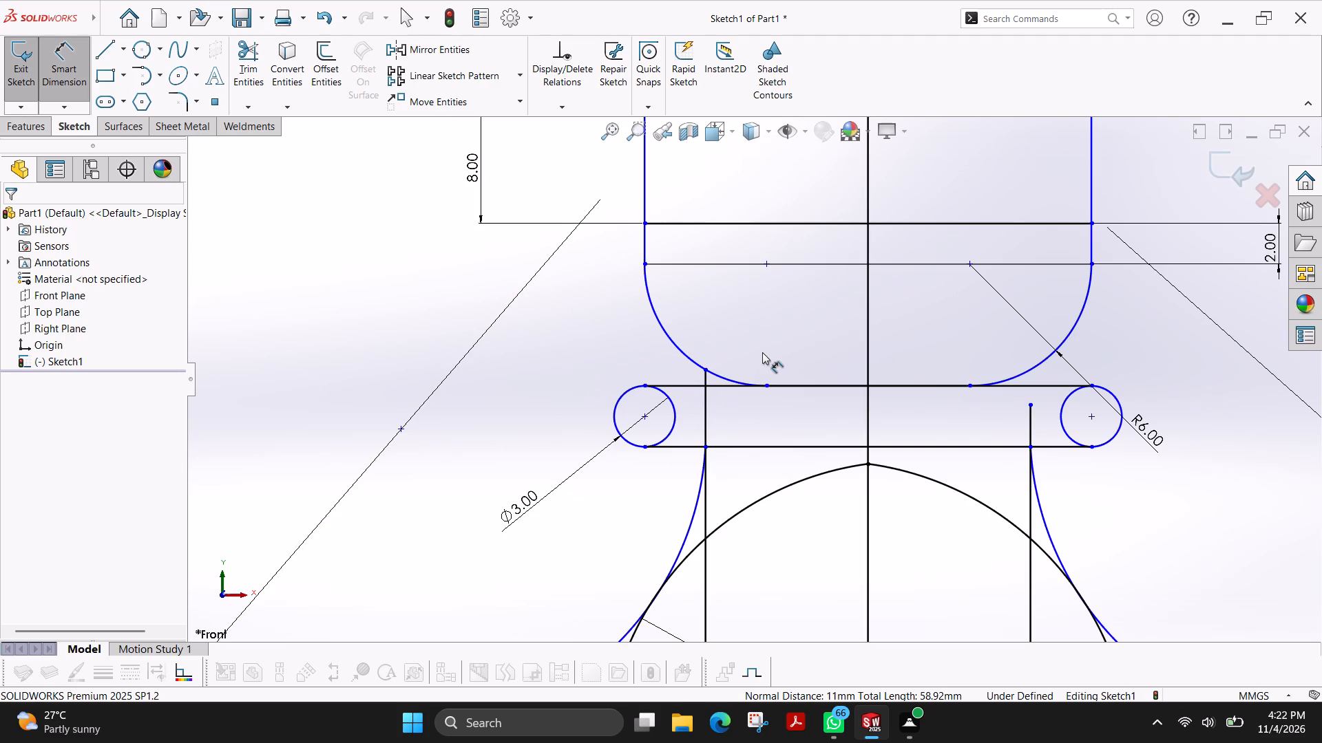
scroll(721, 360, "down", 2)
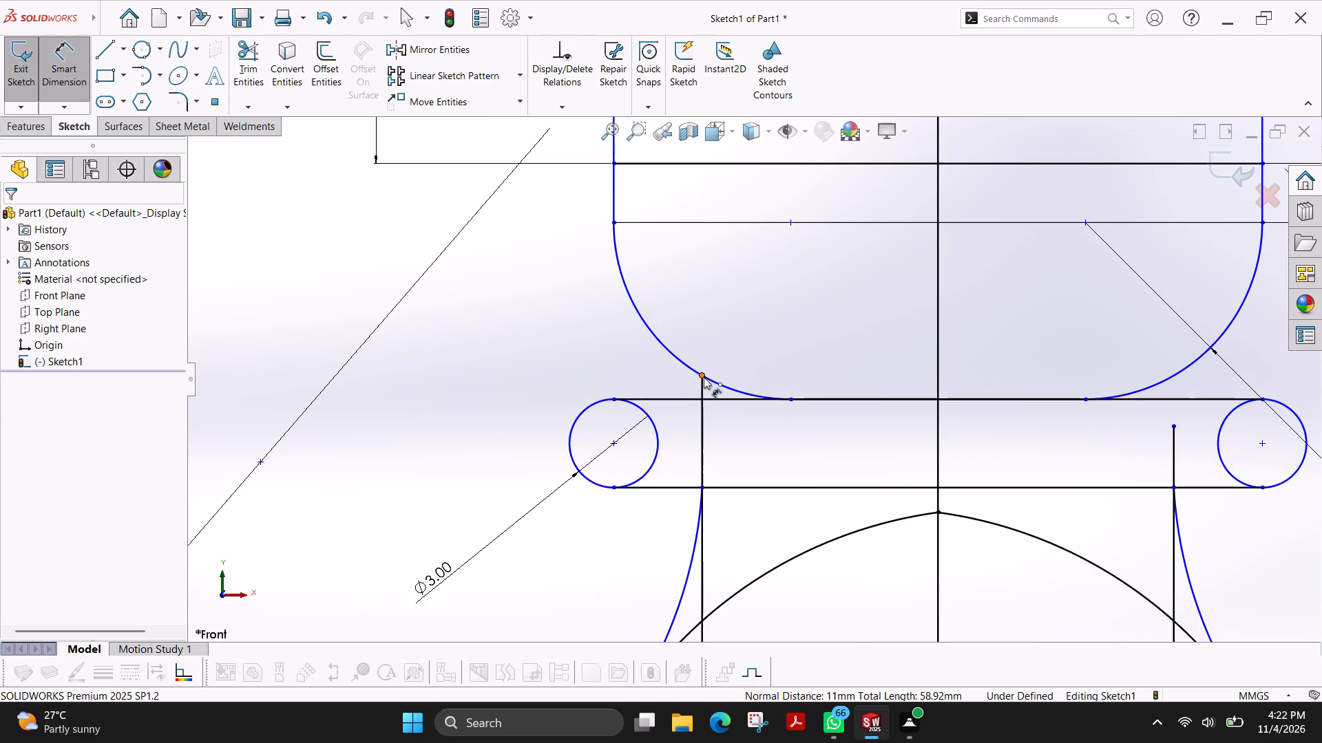
scroll(1148, 202, "up", 4)
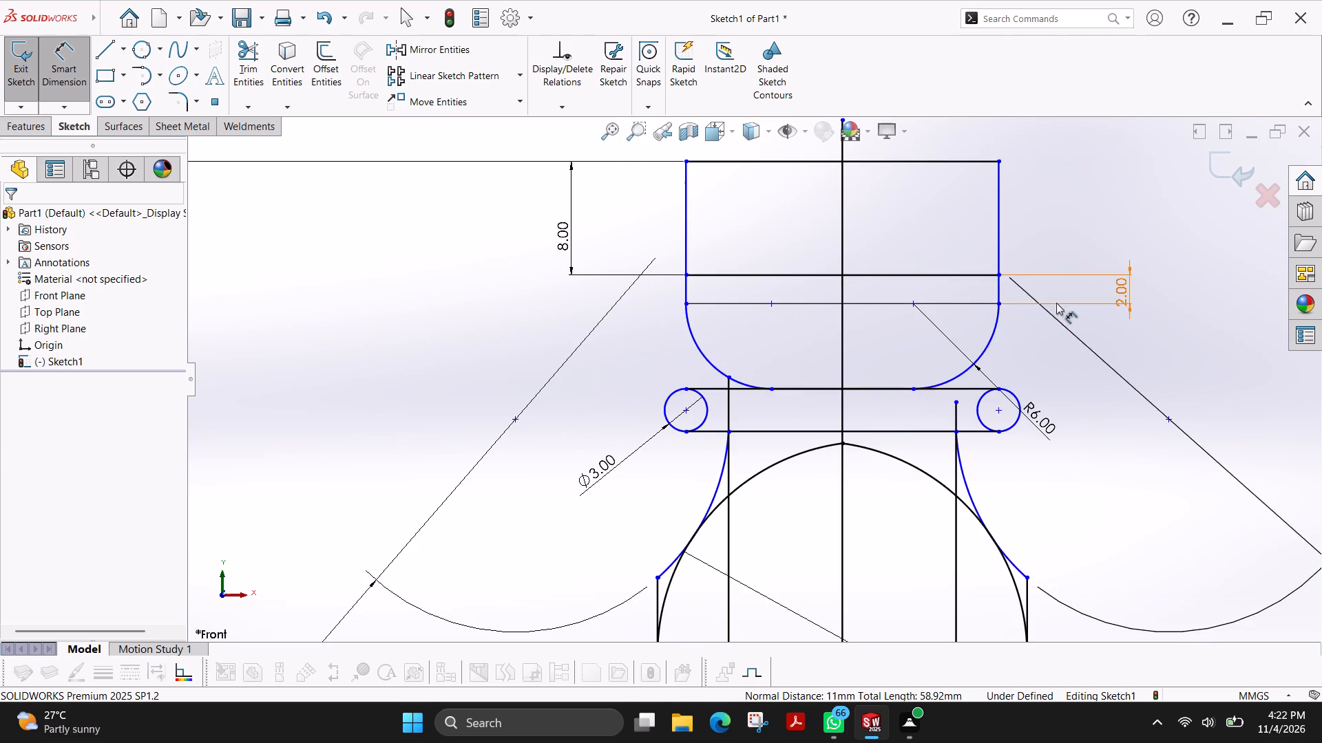
scroll(775, 354, "up", 3)
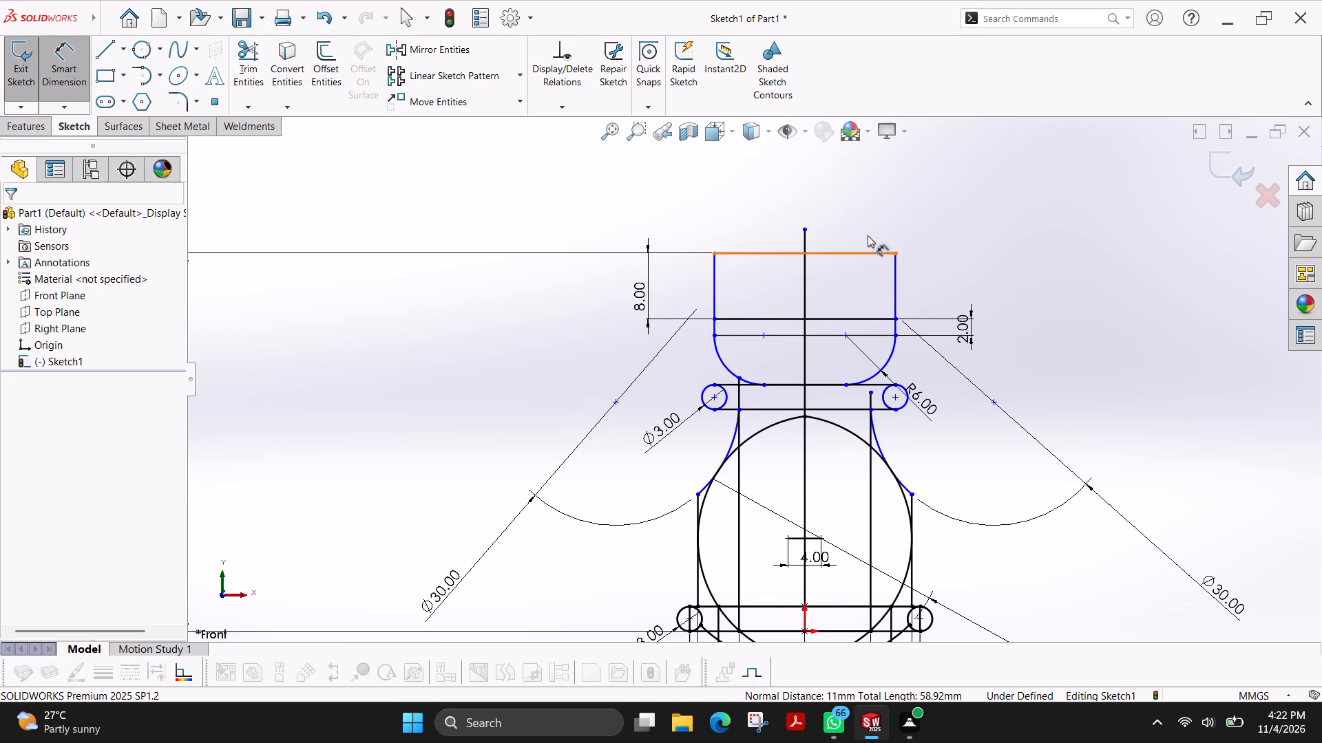
Sketch a three-line tapered notch down from the top line across the centre line, about 1.5 mm wide at its bottom and 2.1 mm deep.
scroll(867, 226, "down", 4)
scroll(715, 349, "down", 3)
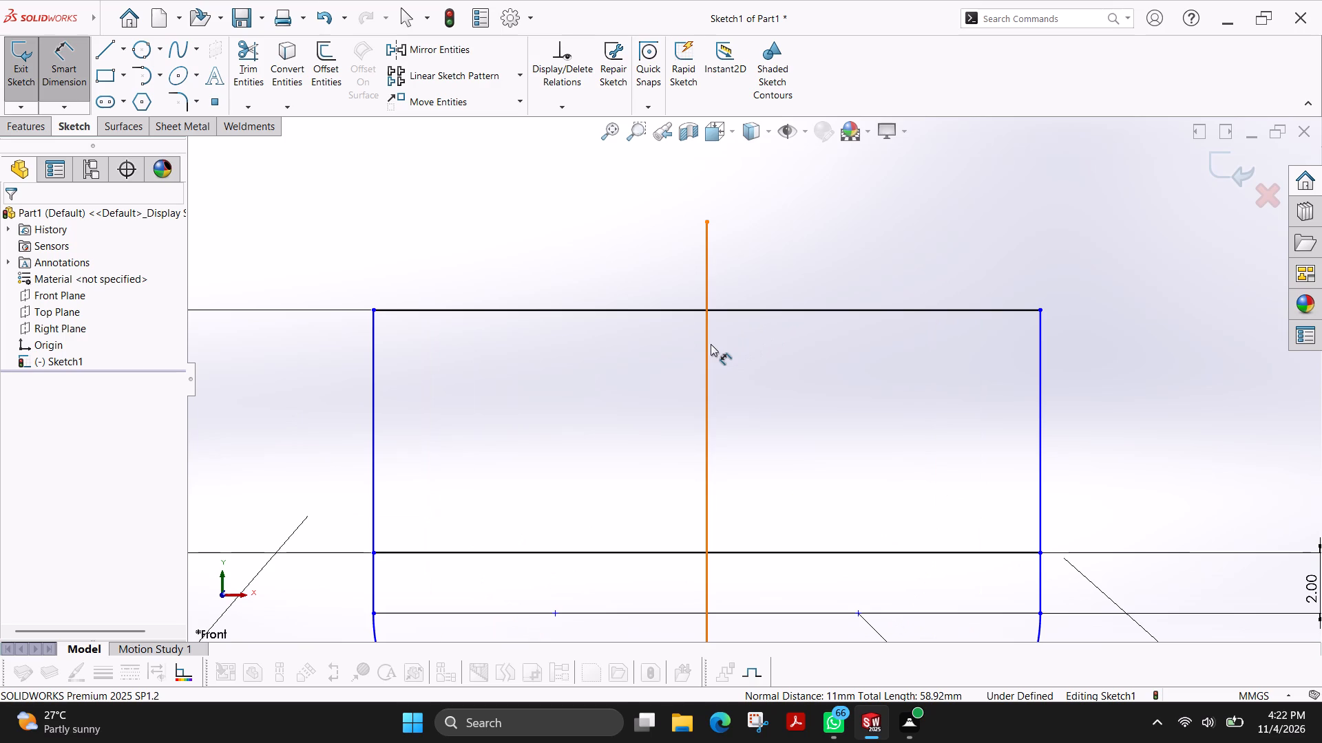
left_click(103, 47)
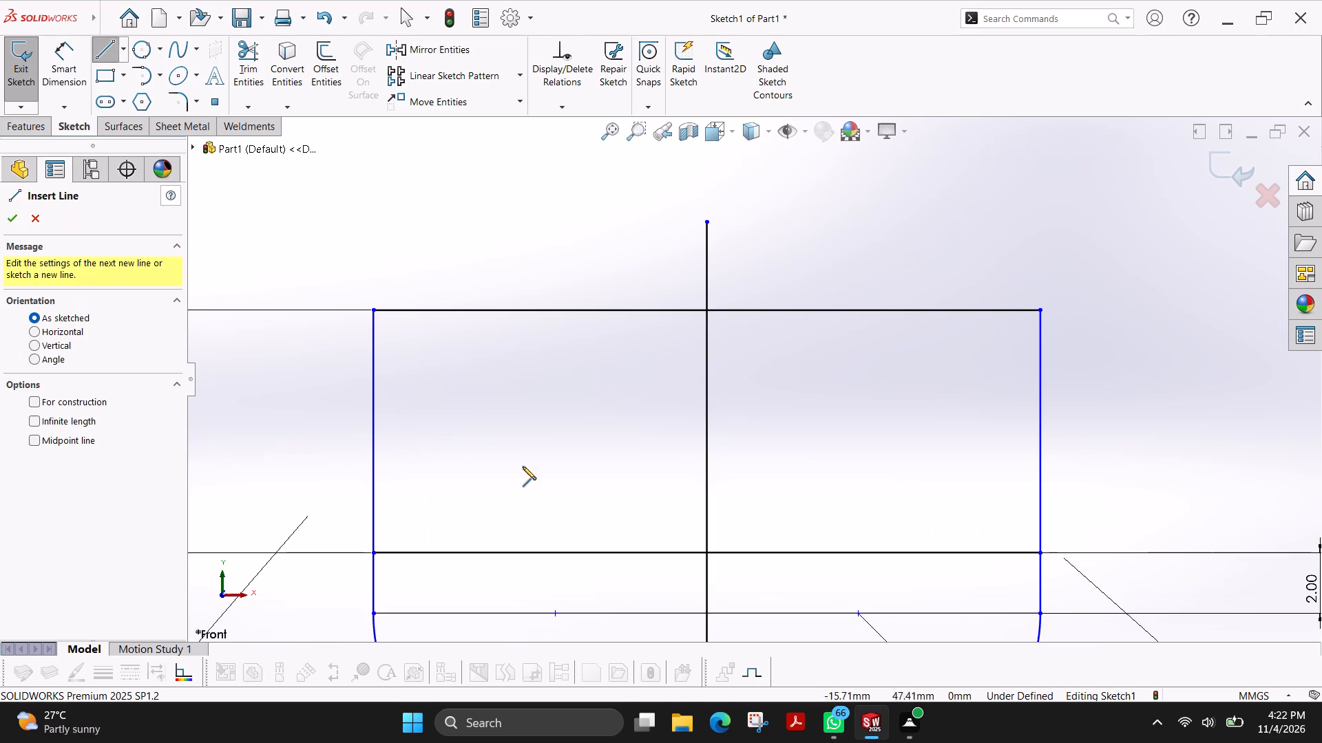
left_click(662, 310)
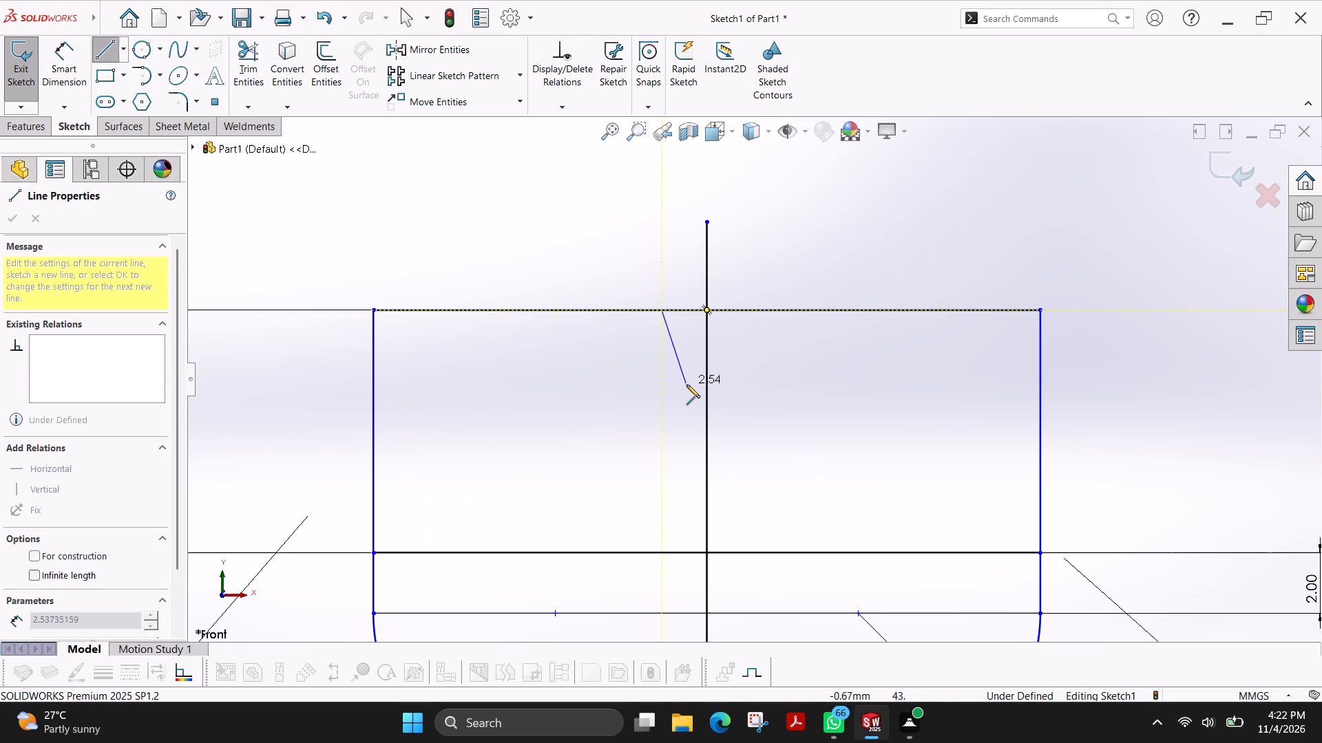
left_click(685, 375)
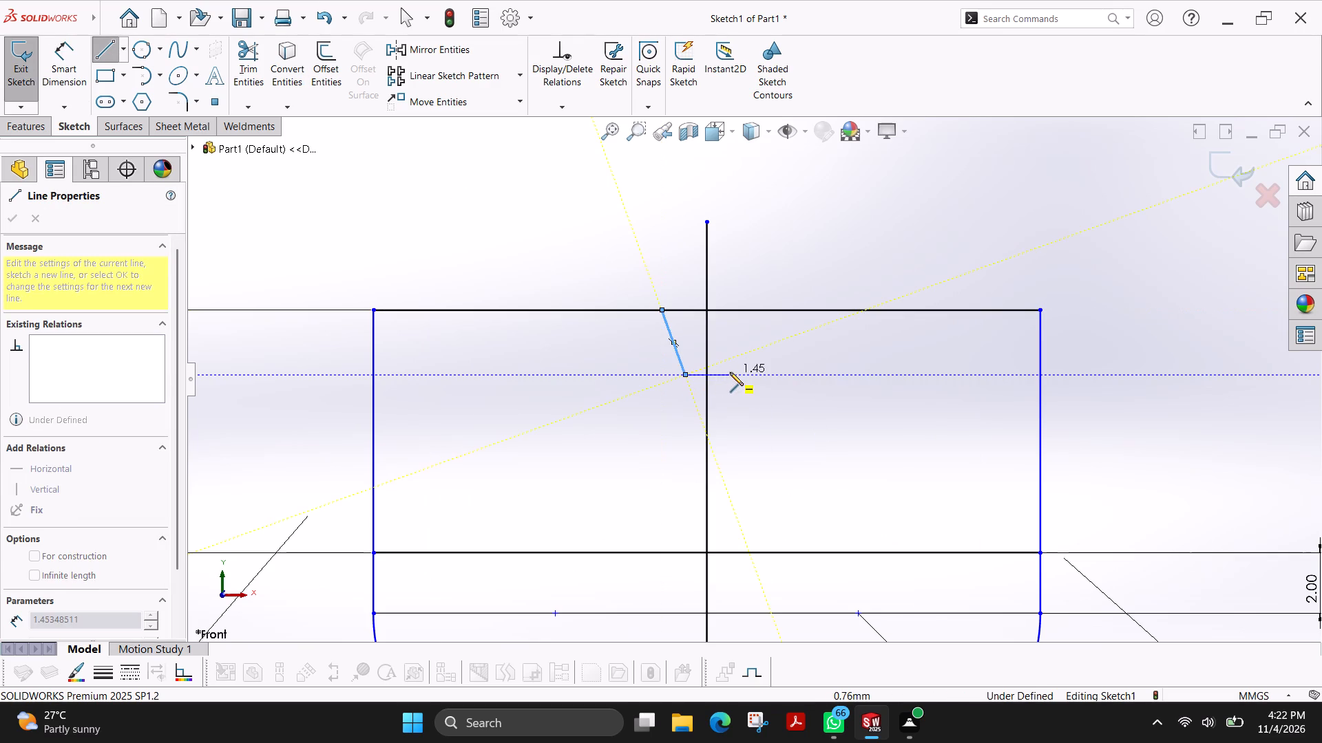
left_click(730, 372)
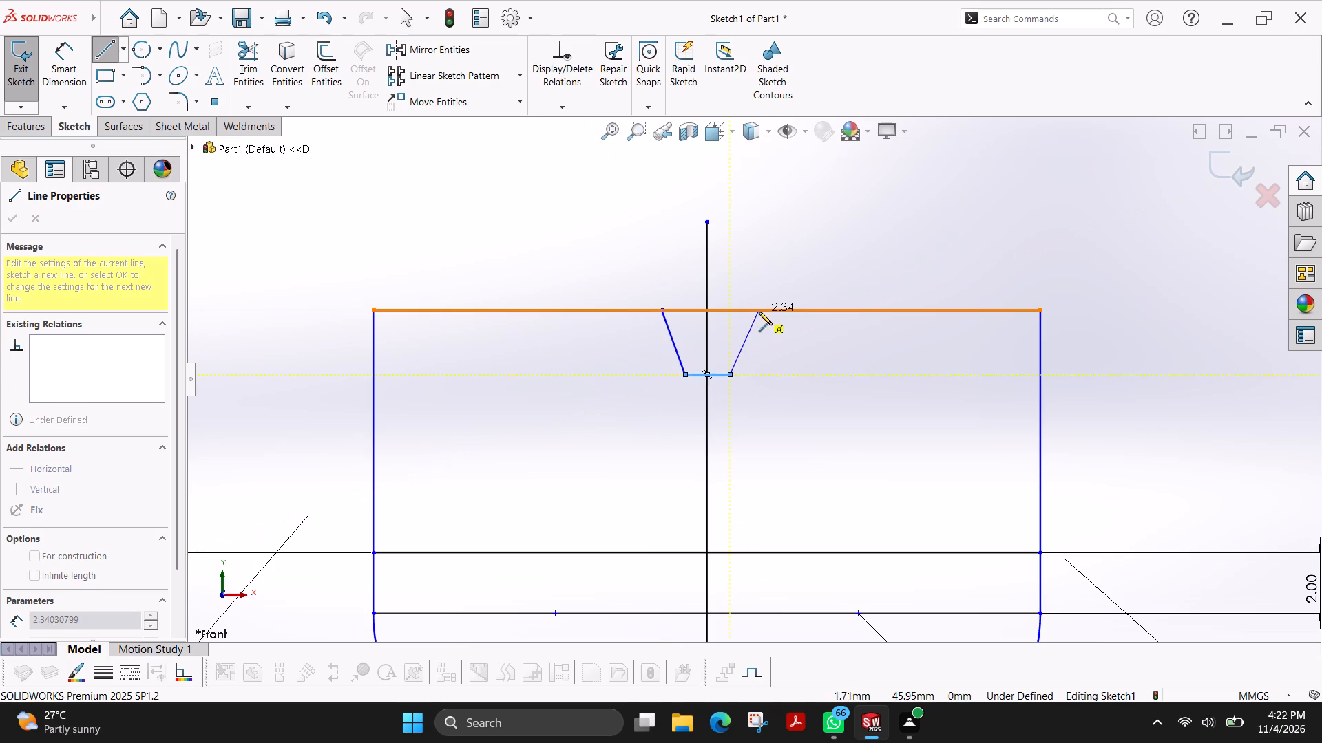
left_click(752, 309)
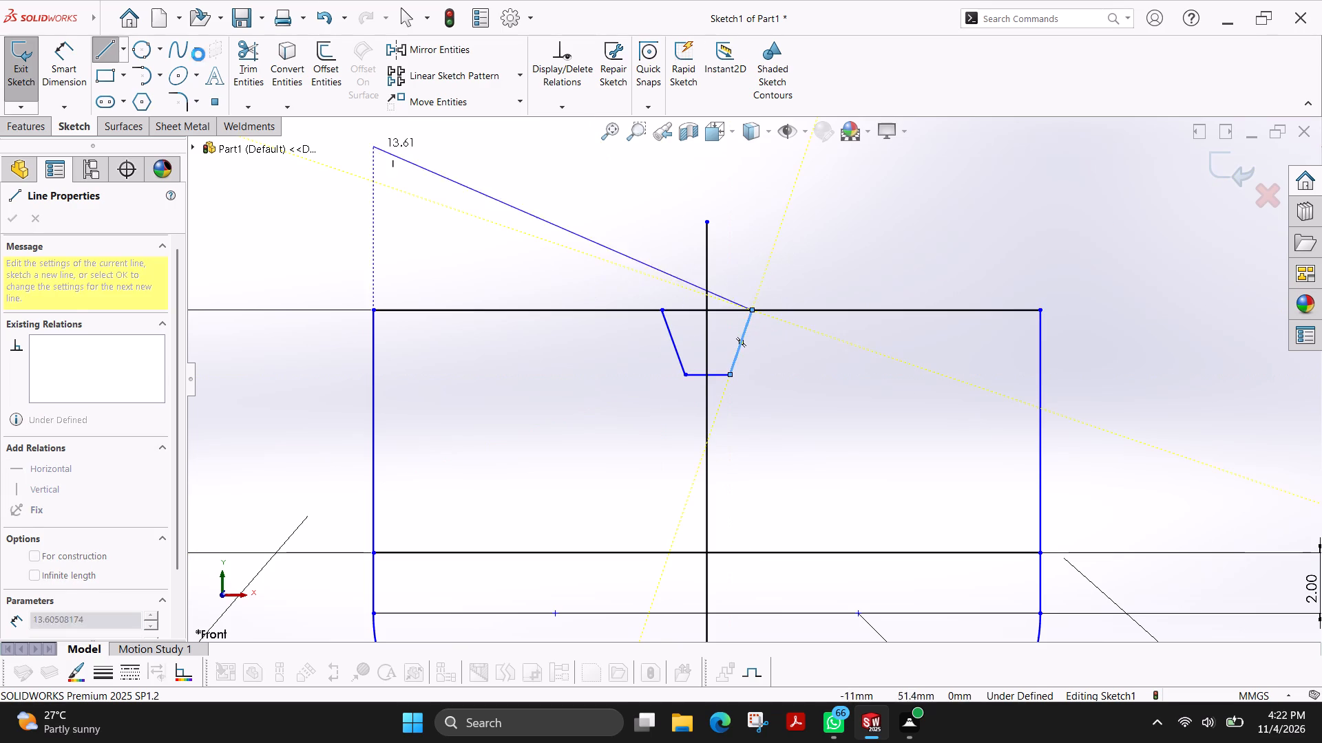
key("Escape")
Dimension the angle between the notch's two slanted sides as 24°.
left_click(76, 69)
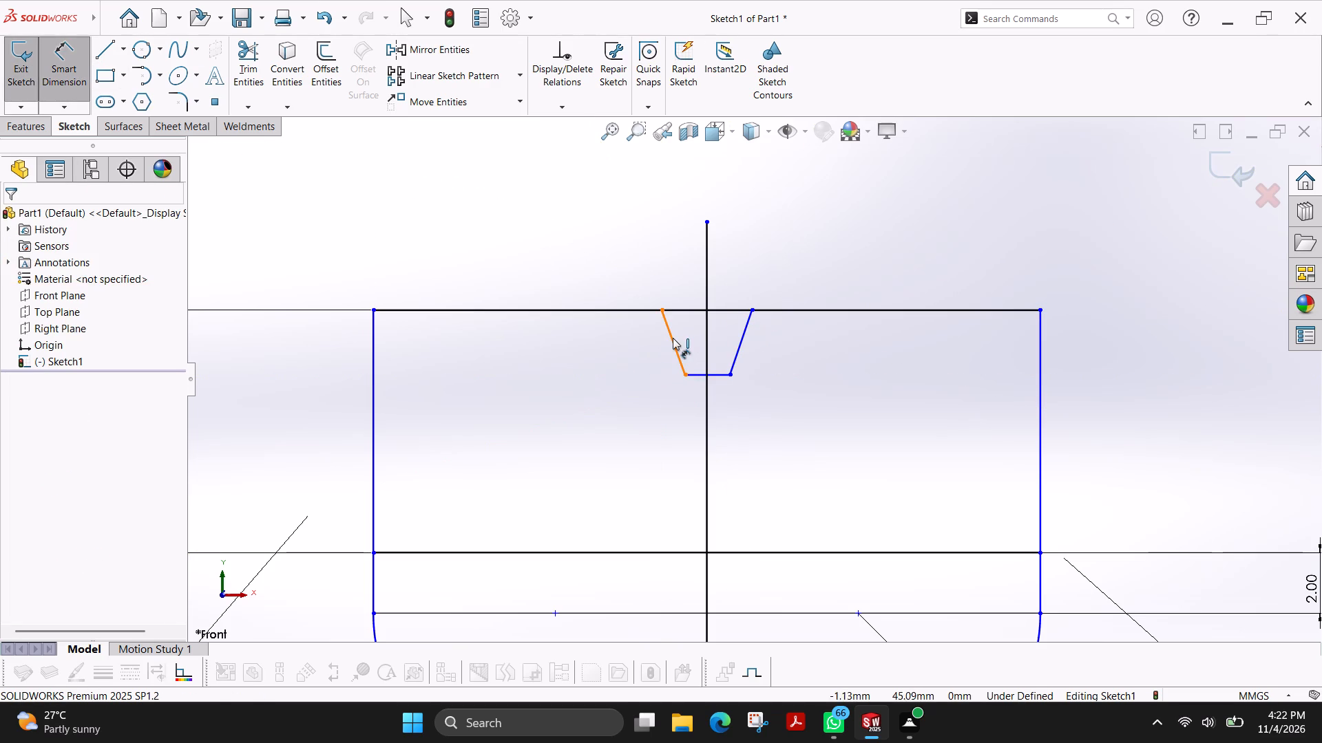
left_click(673, 338)
left_click(741, 341)
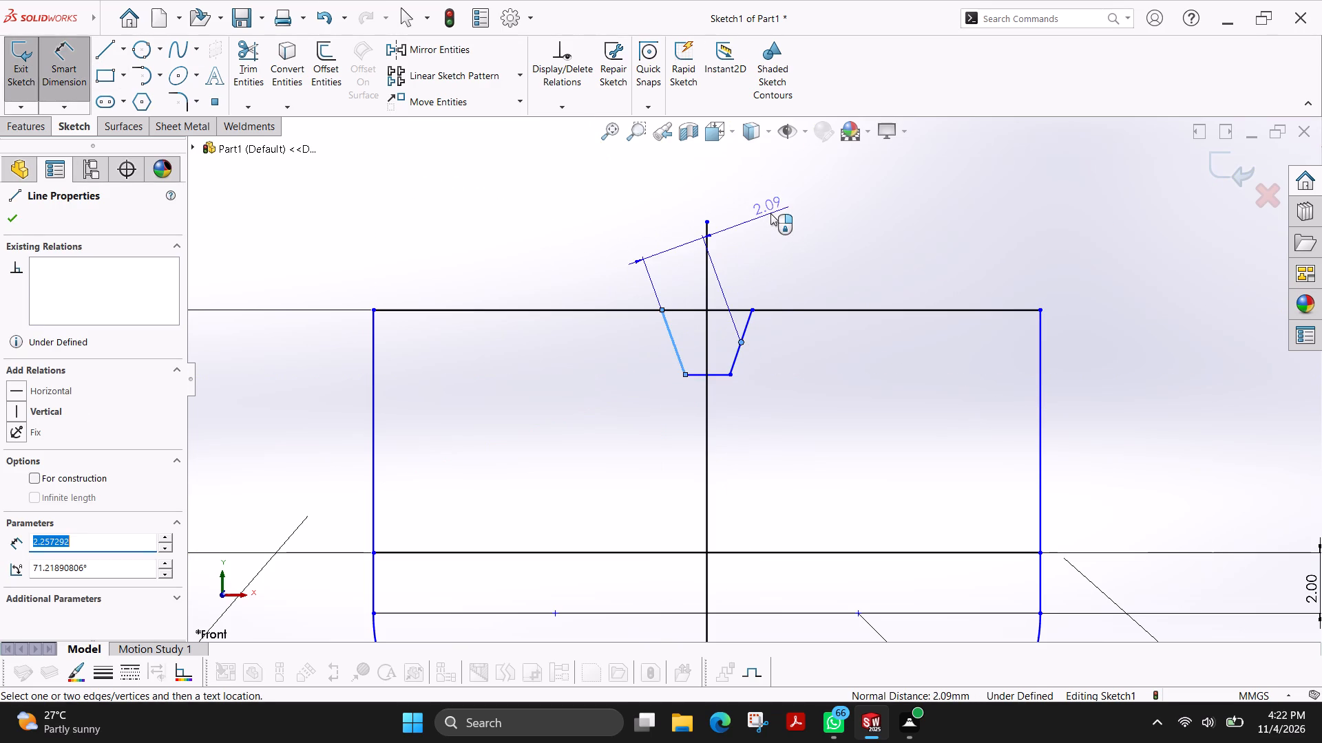
key("Escape")
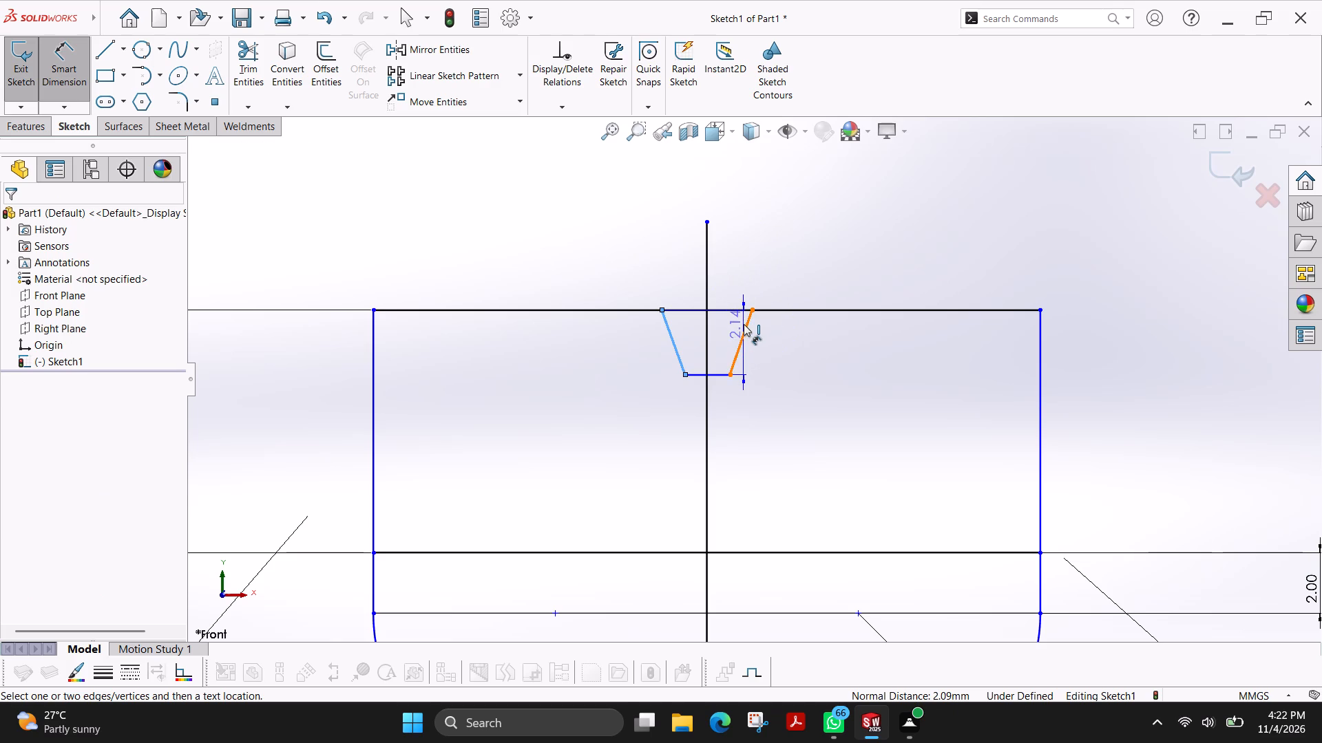
left_click(744, 324)
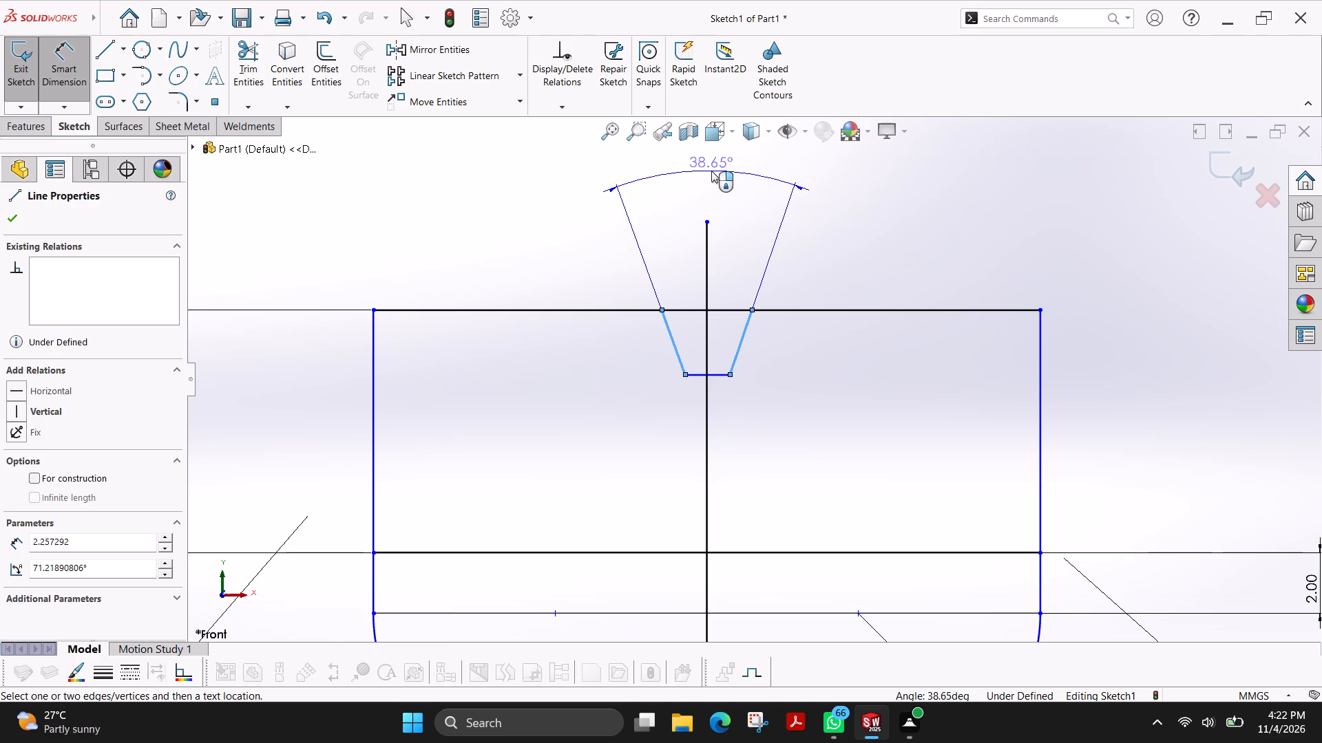
left_click(712, 192)
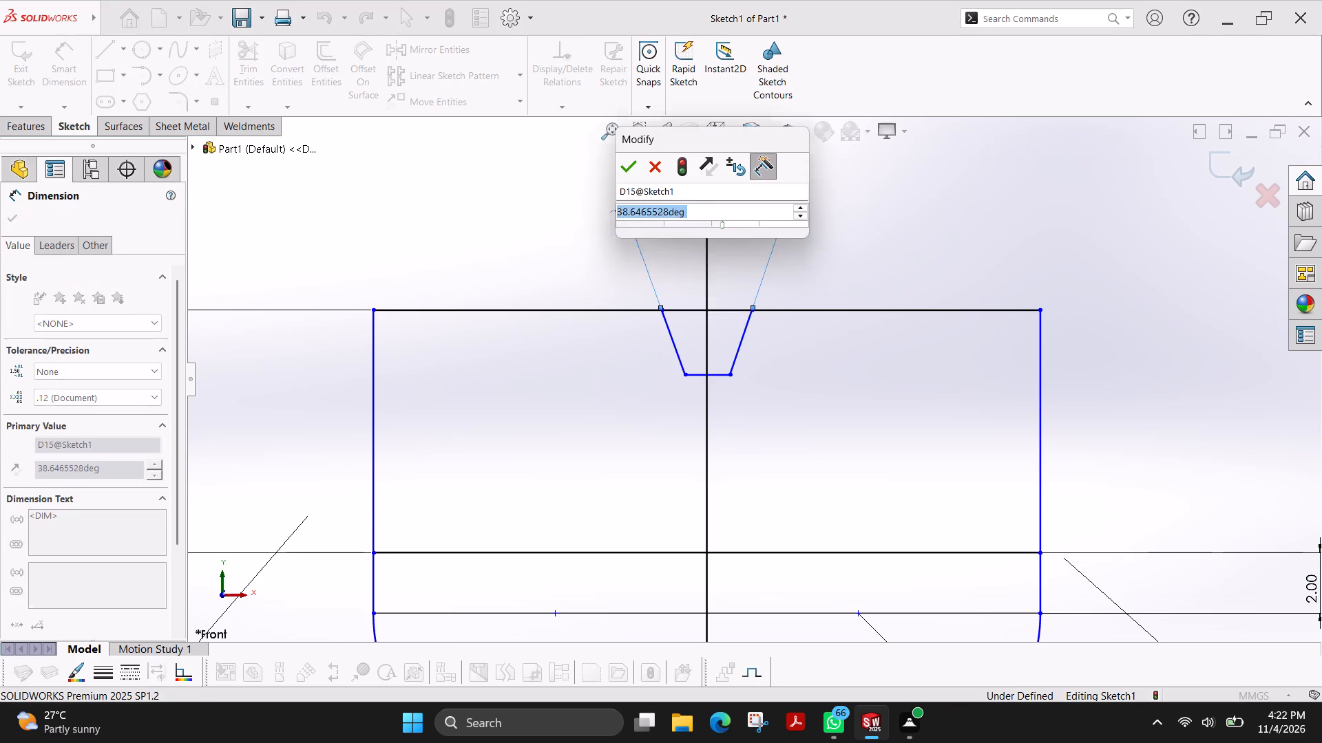
type("24")
key("Return")
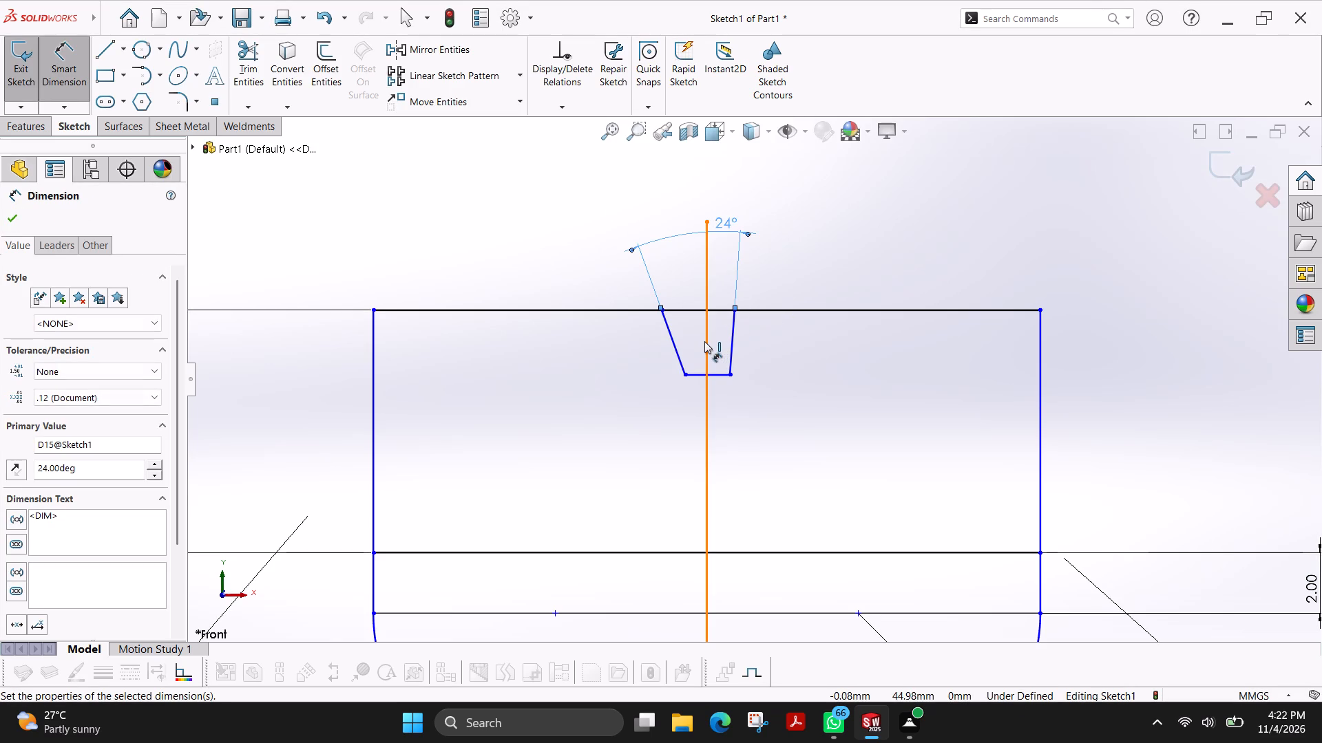
Dimension the angle between the notch's left slanted side and the vertical centre line as 12°.
left_click(704, 341)
left_click(674, 348)
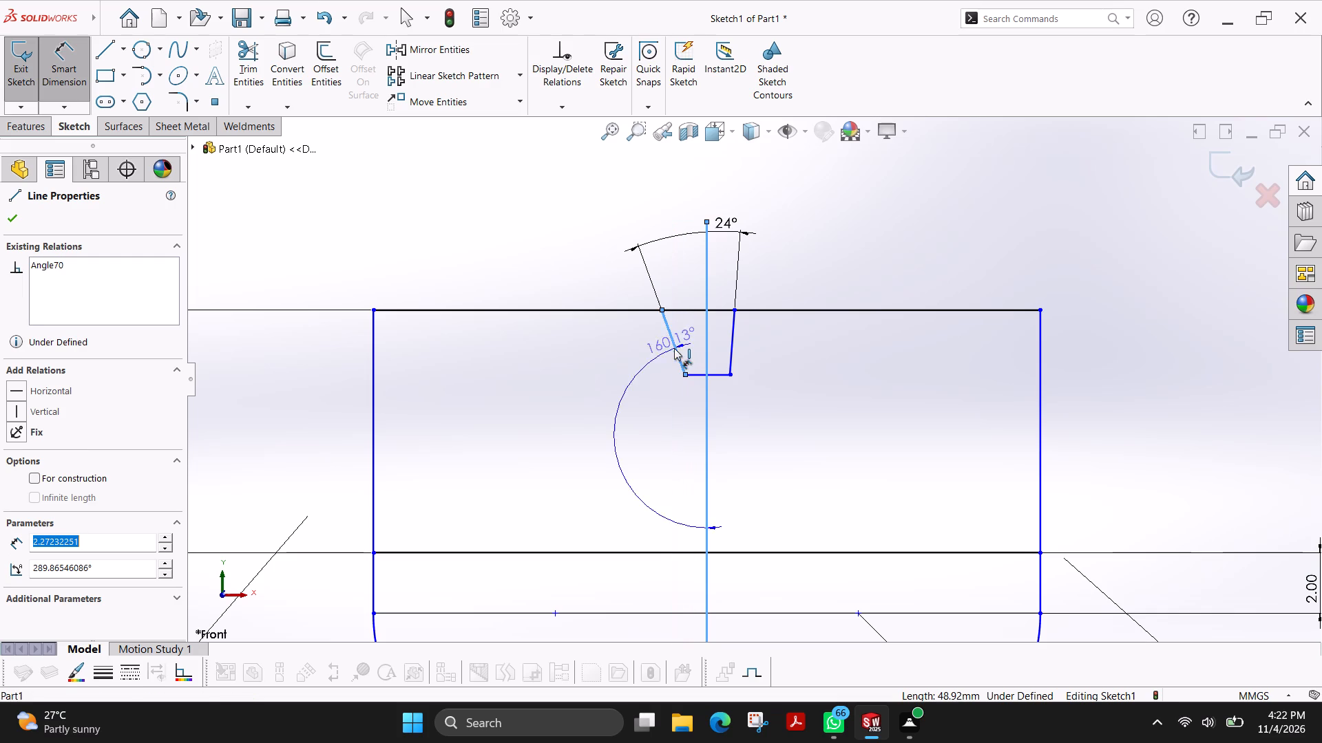
left_click(684, 279)
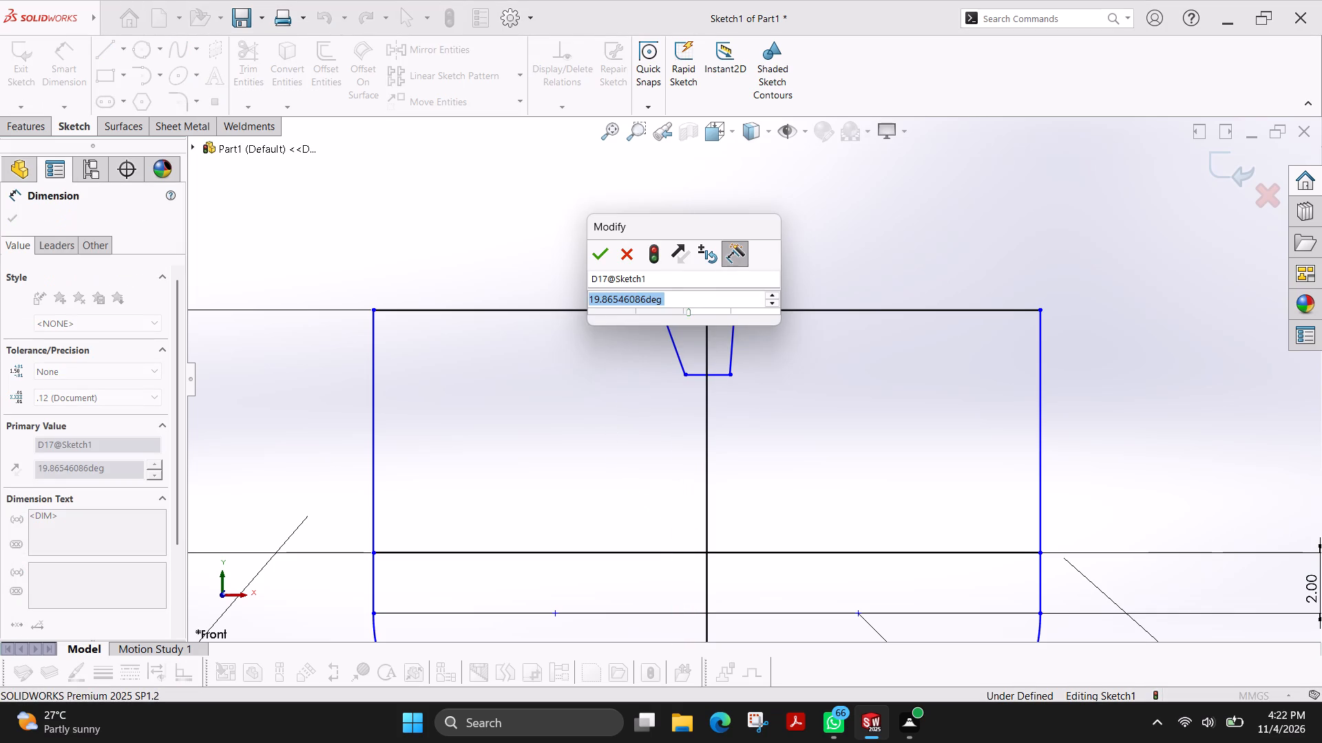
type("24/2")
key("Return")
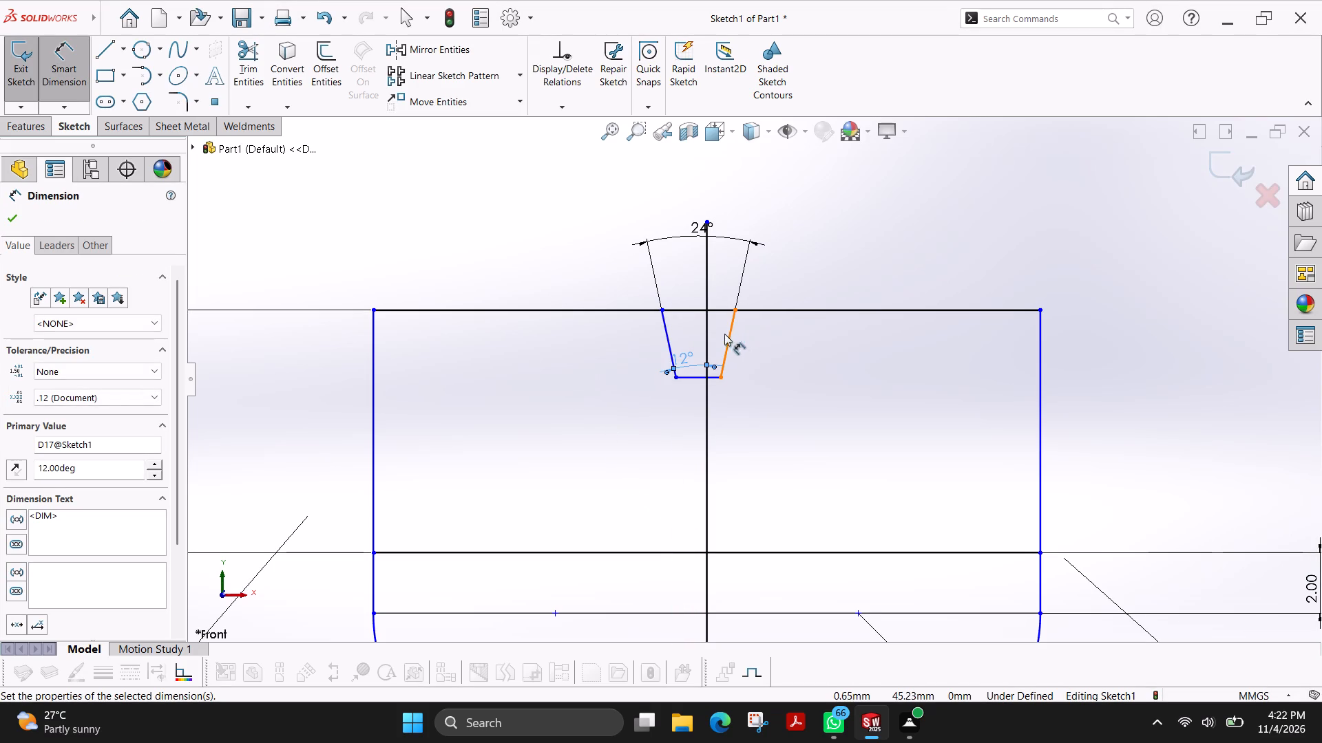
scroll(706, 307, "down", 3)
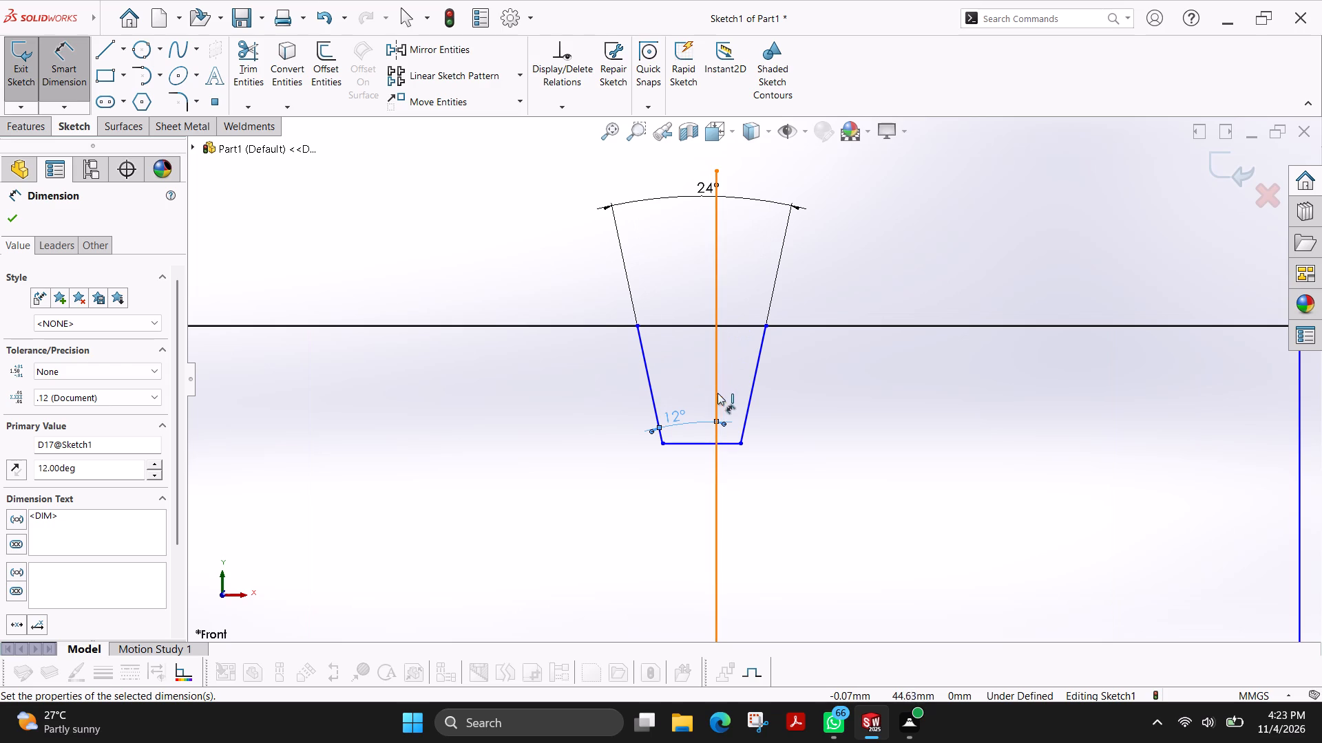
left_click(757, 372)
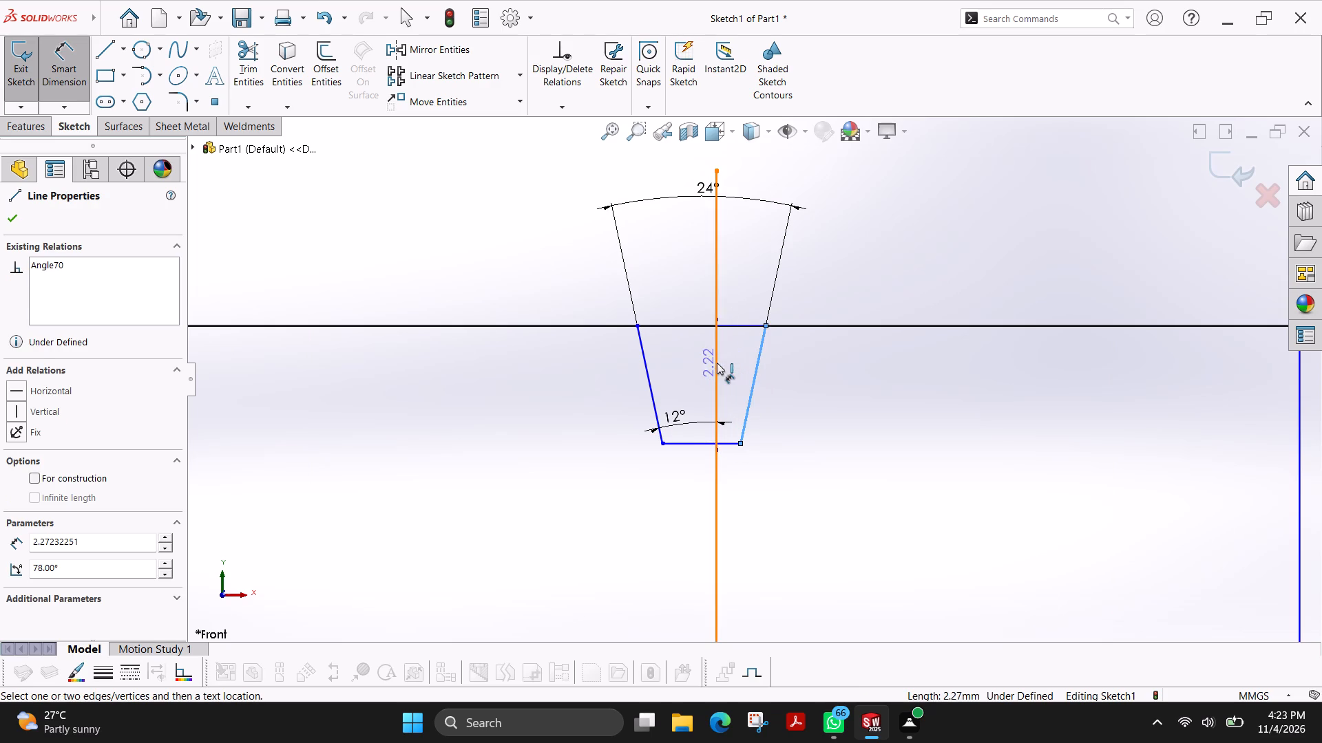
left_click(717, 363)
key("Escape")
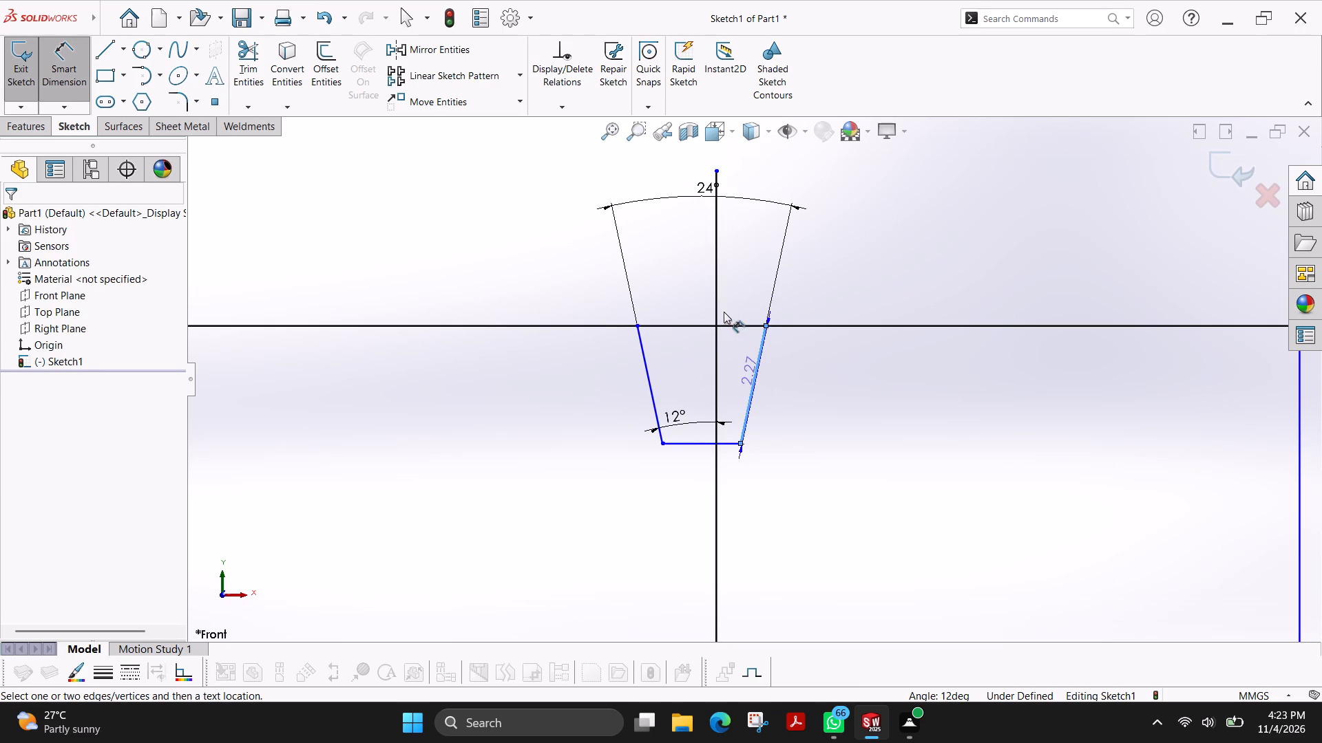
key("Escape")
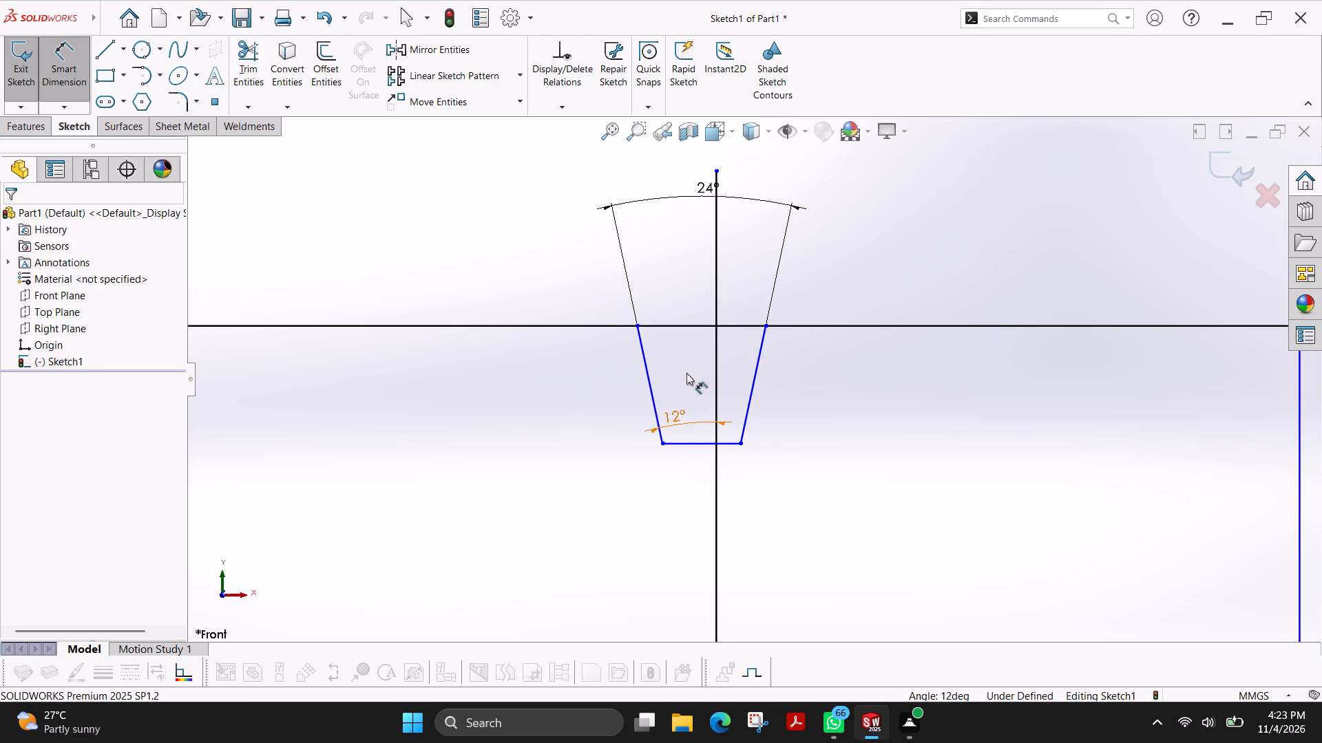
Dimension the notch's opening width between its two upper endpoints on the top line as 5 mm.
left_click(638, 325)
left_click(764, 327)
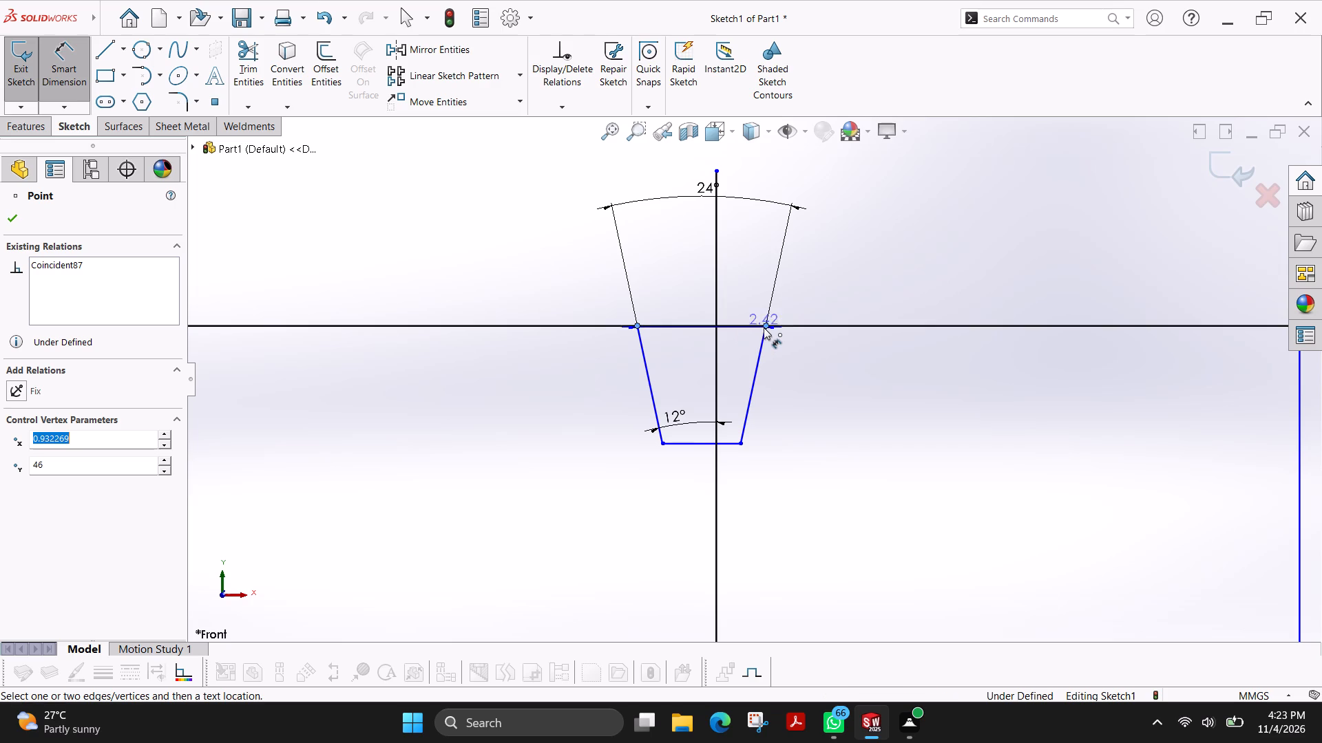
left_click(689, 237)
key("5")
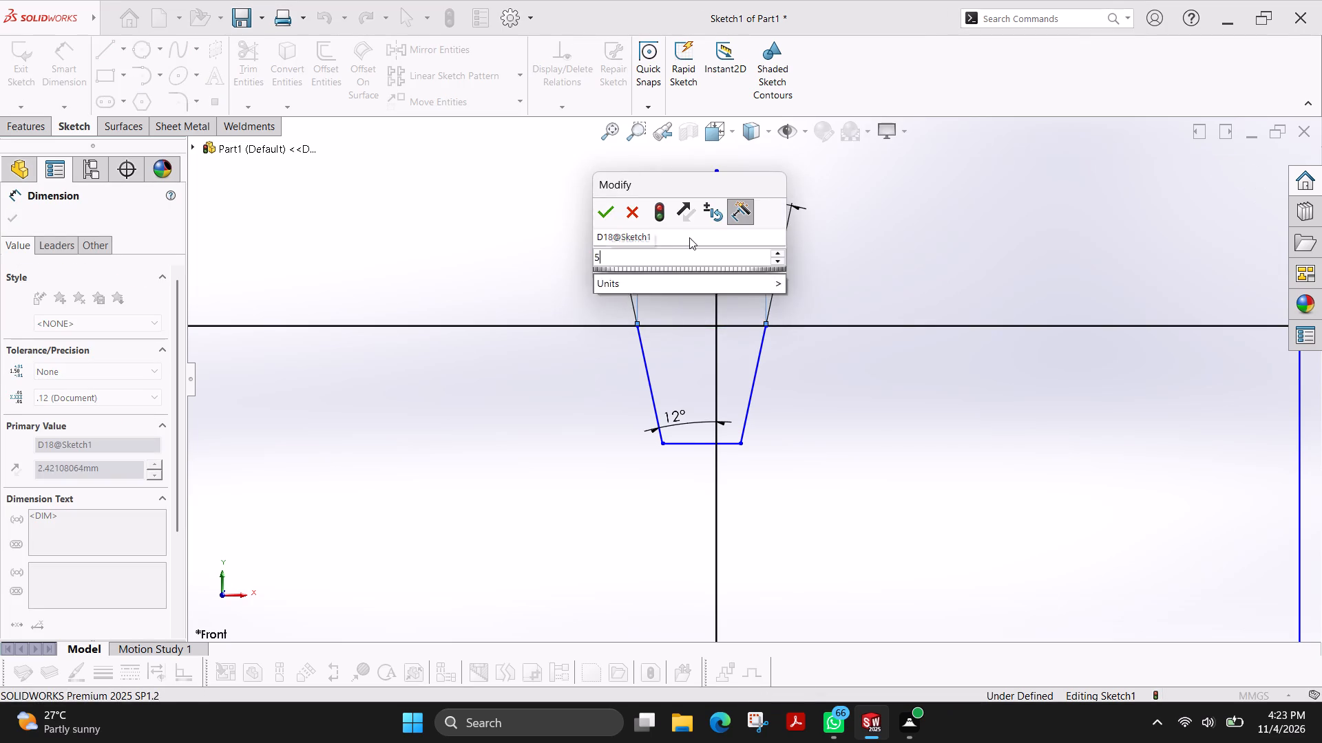
key("Return")
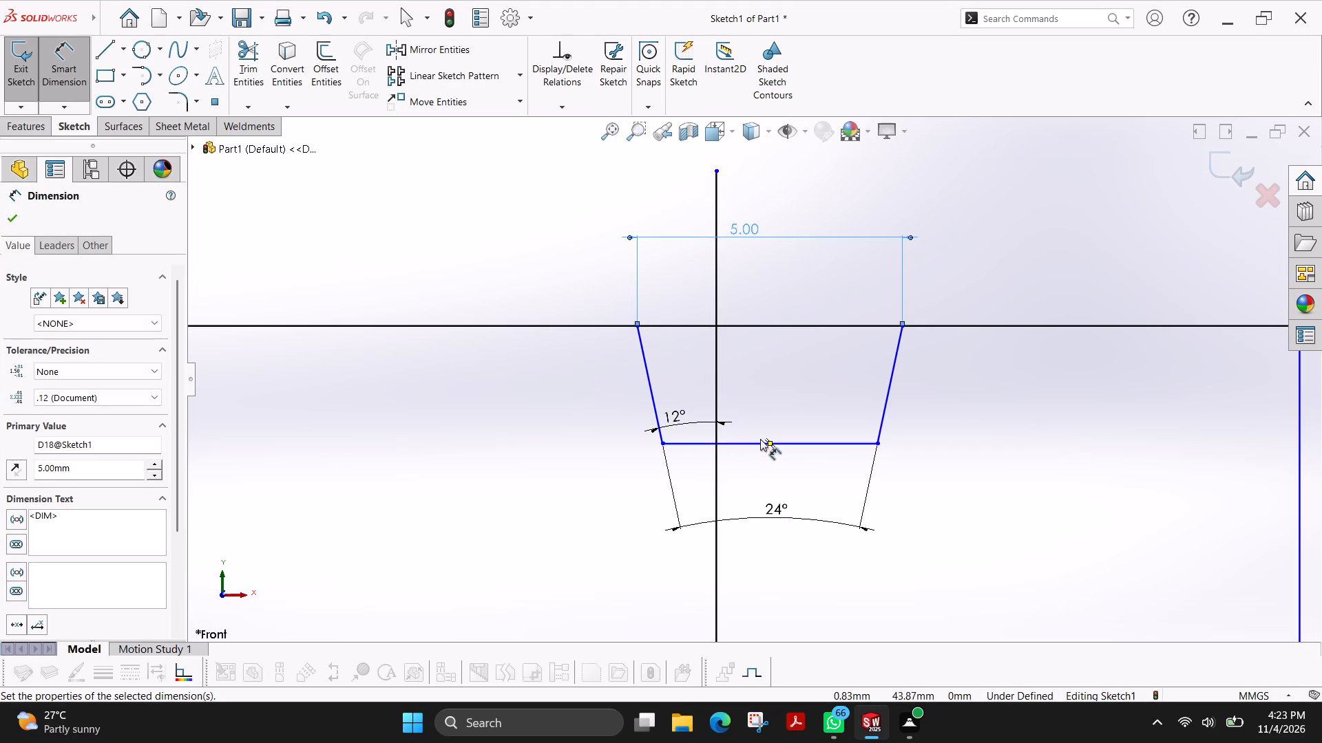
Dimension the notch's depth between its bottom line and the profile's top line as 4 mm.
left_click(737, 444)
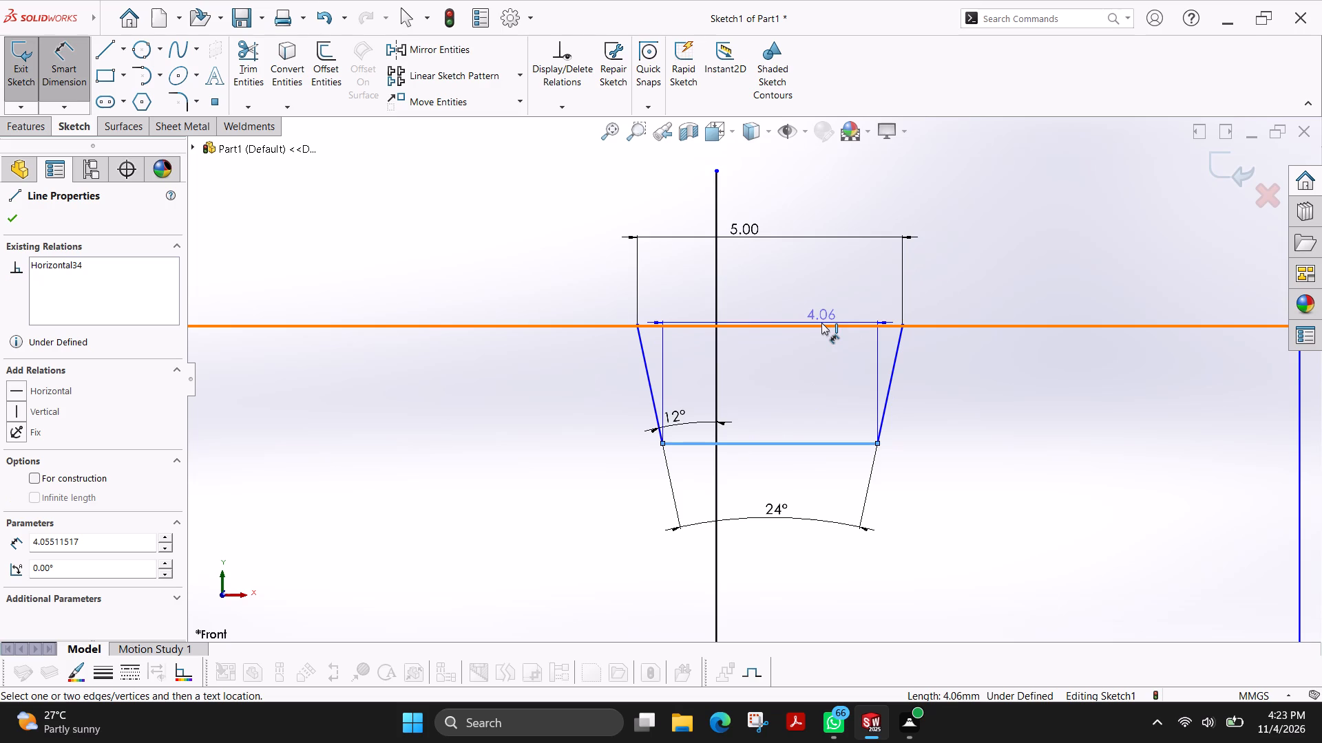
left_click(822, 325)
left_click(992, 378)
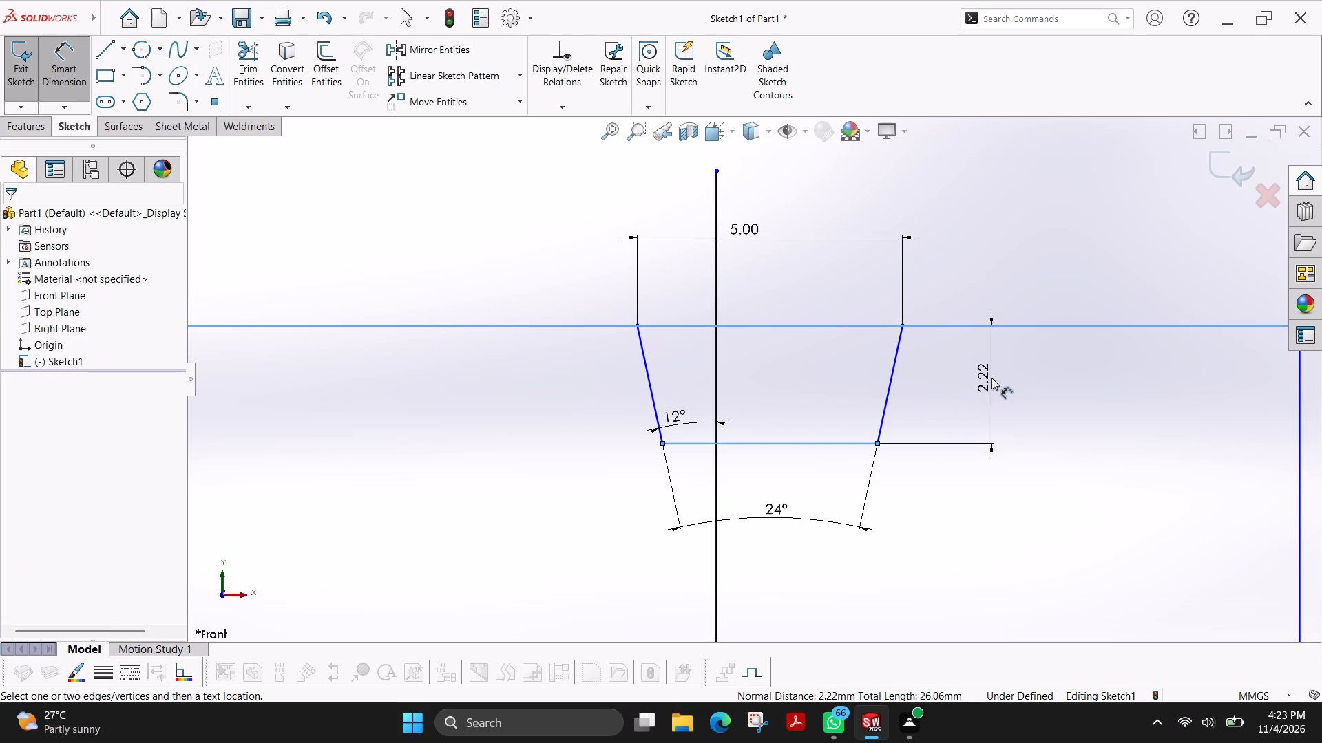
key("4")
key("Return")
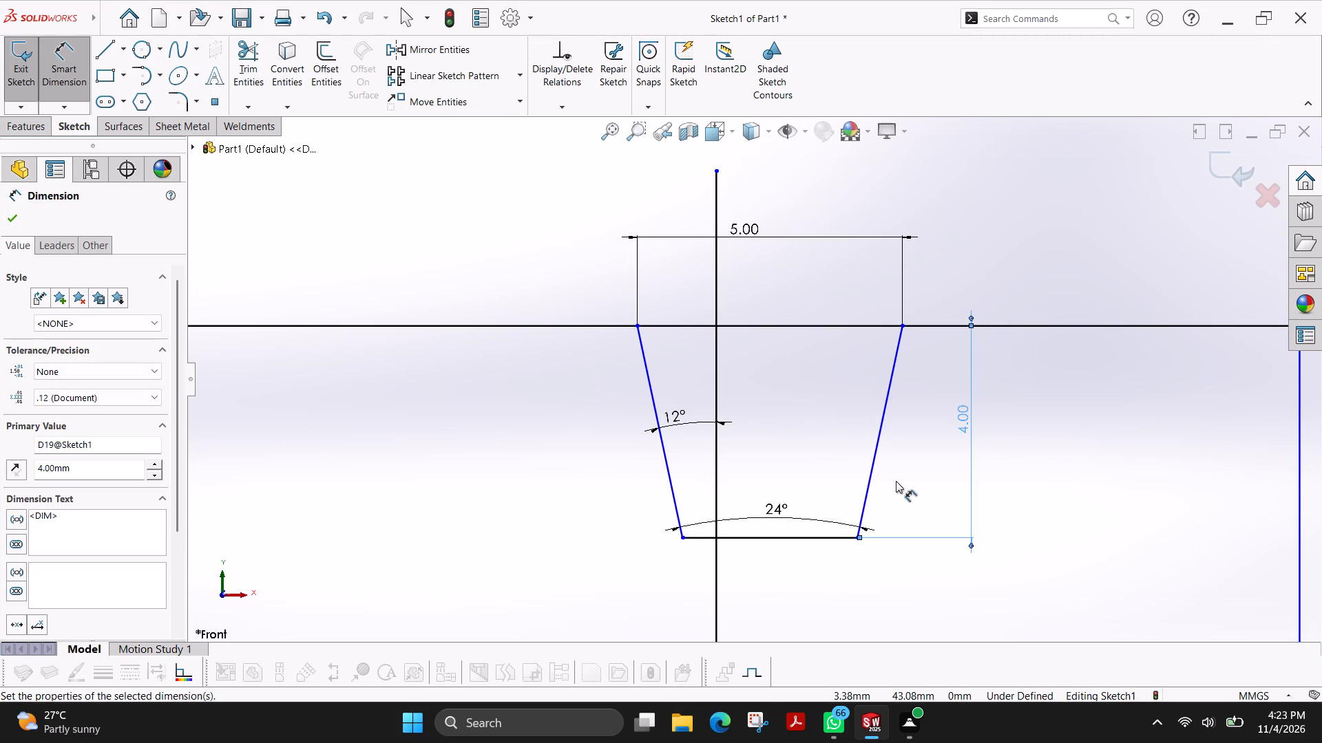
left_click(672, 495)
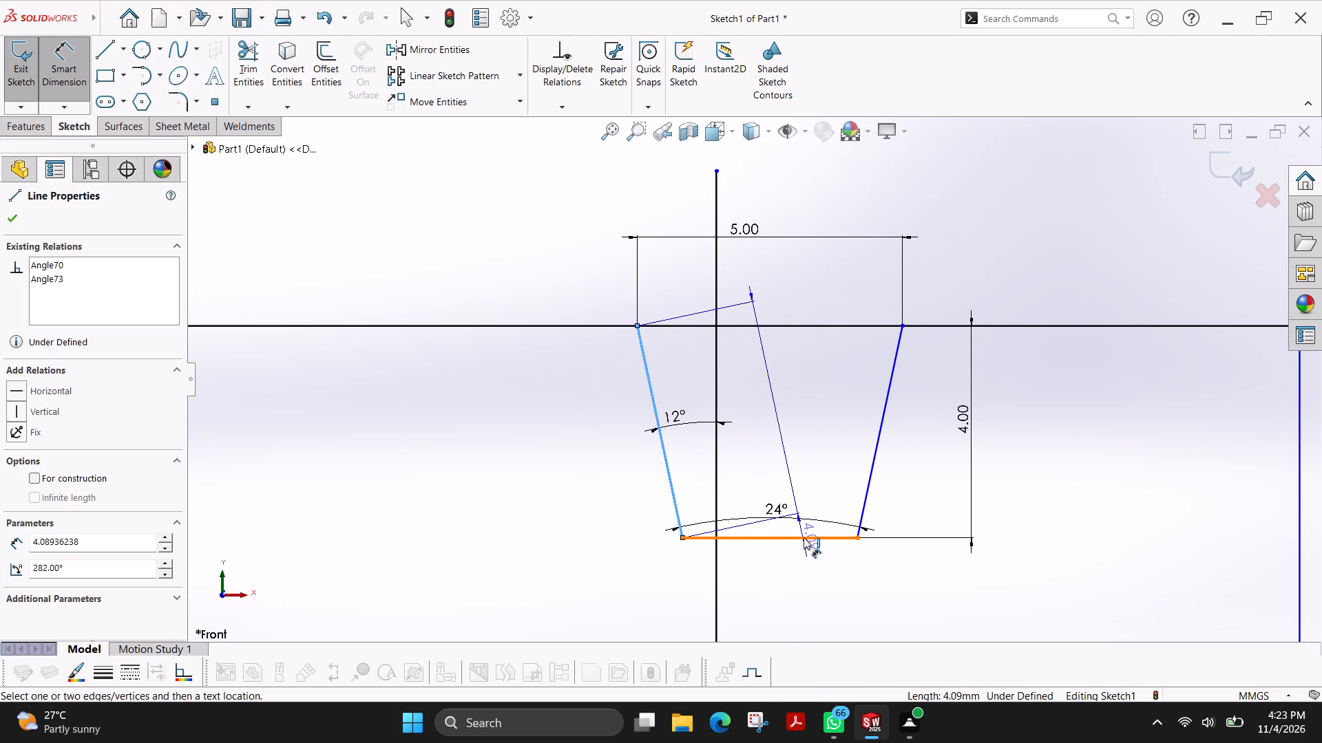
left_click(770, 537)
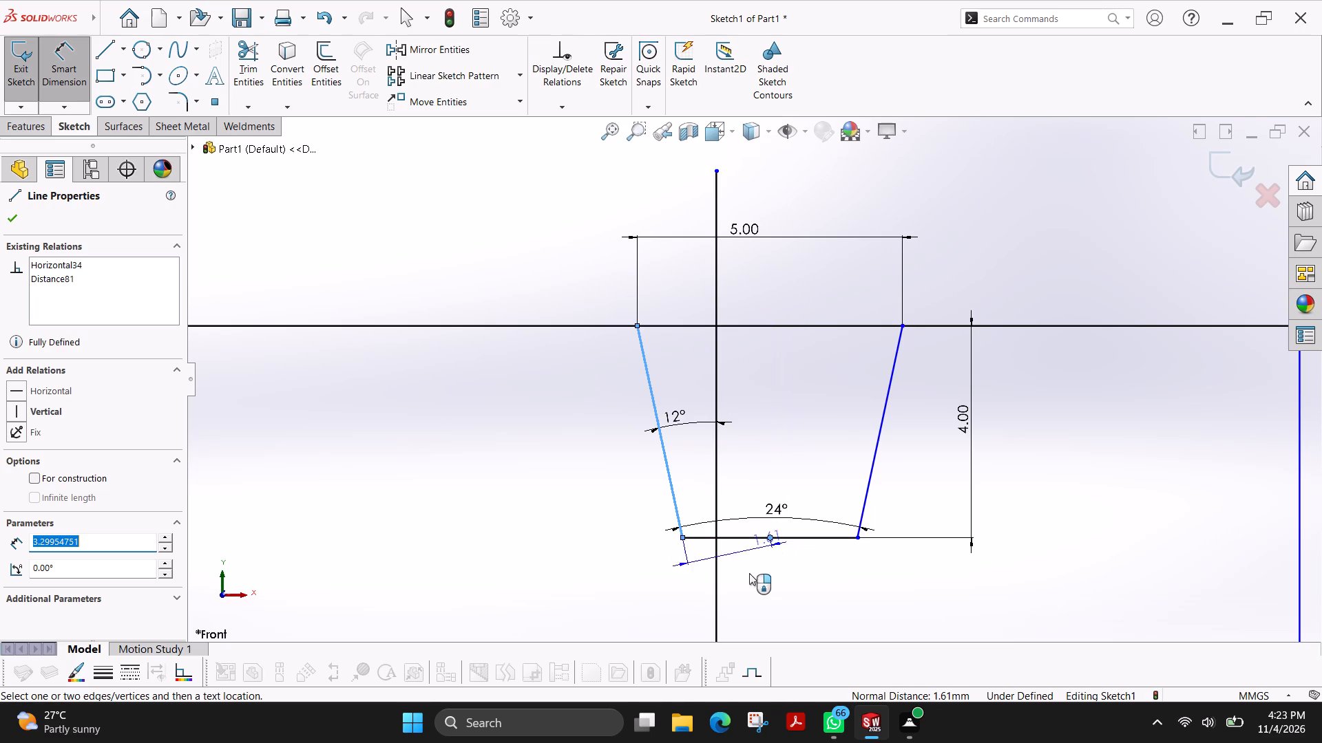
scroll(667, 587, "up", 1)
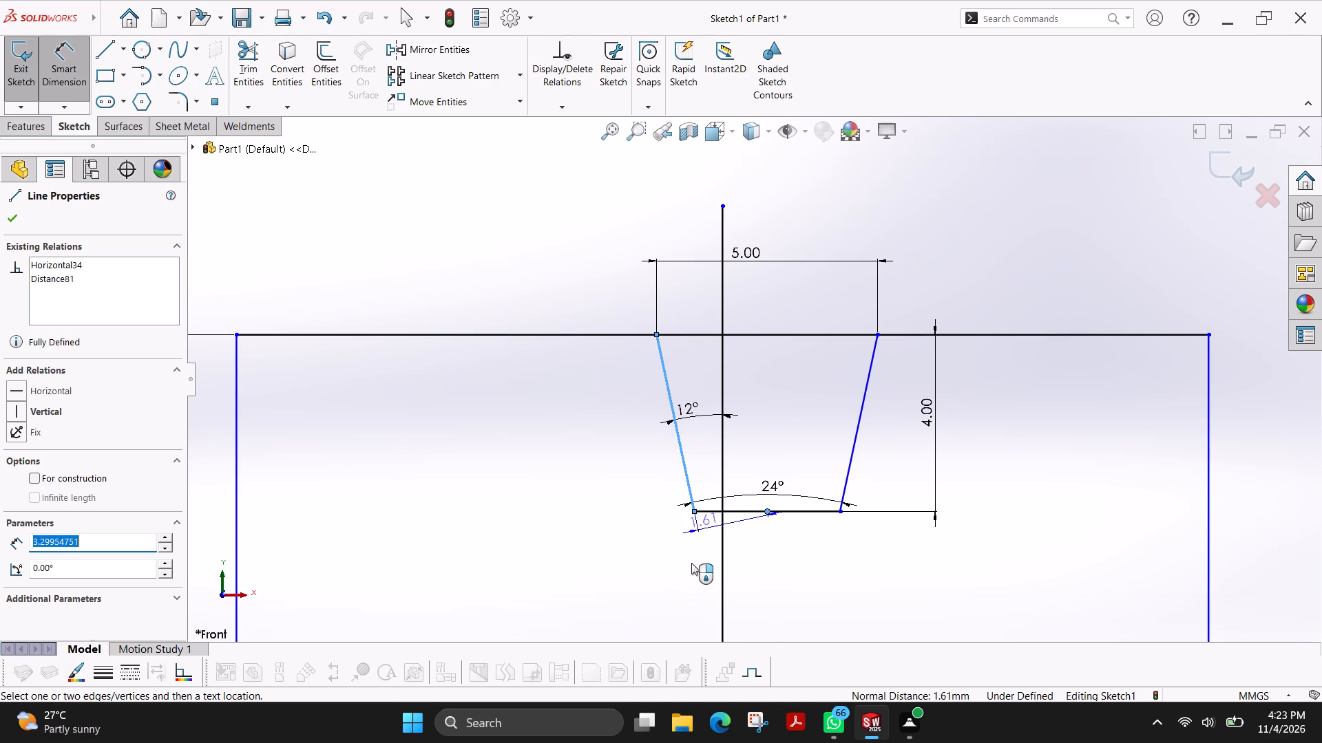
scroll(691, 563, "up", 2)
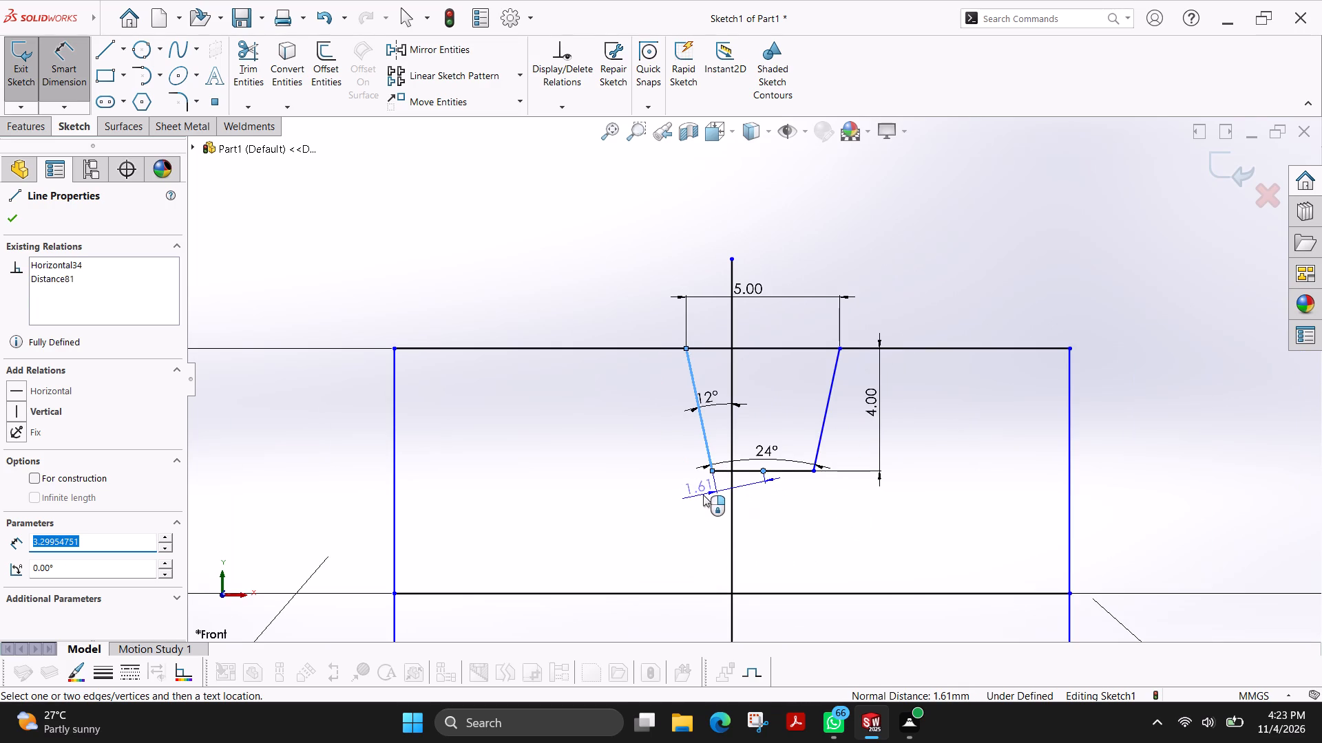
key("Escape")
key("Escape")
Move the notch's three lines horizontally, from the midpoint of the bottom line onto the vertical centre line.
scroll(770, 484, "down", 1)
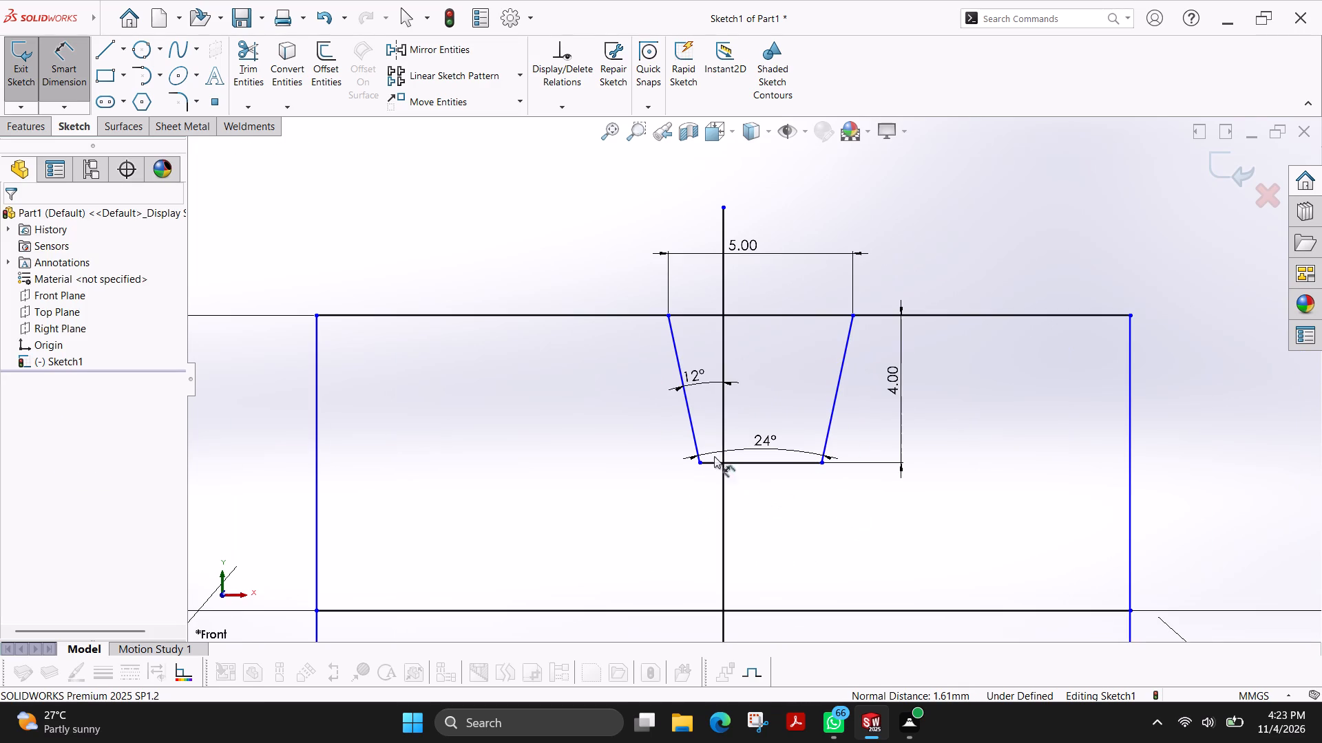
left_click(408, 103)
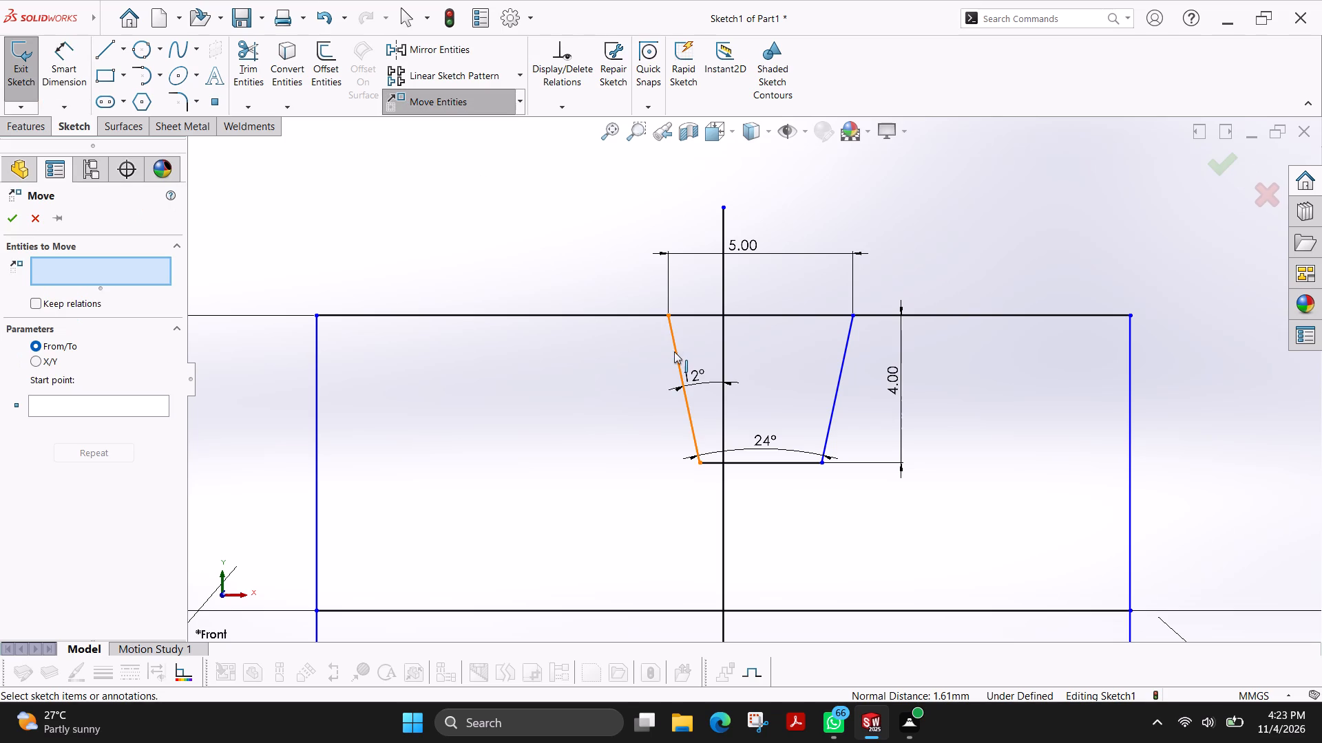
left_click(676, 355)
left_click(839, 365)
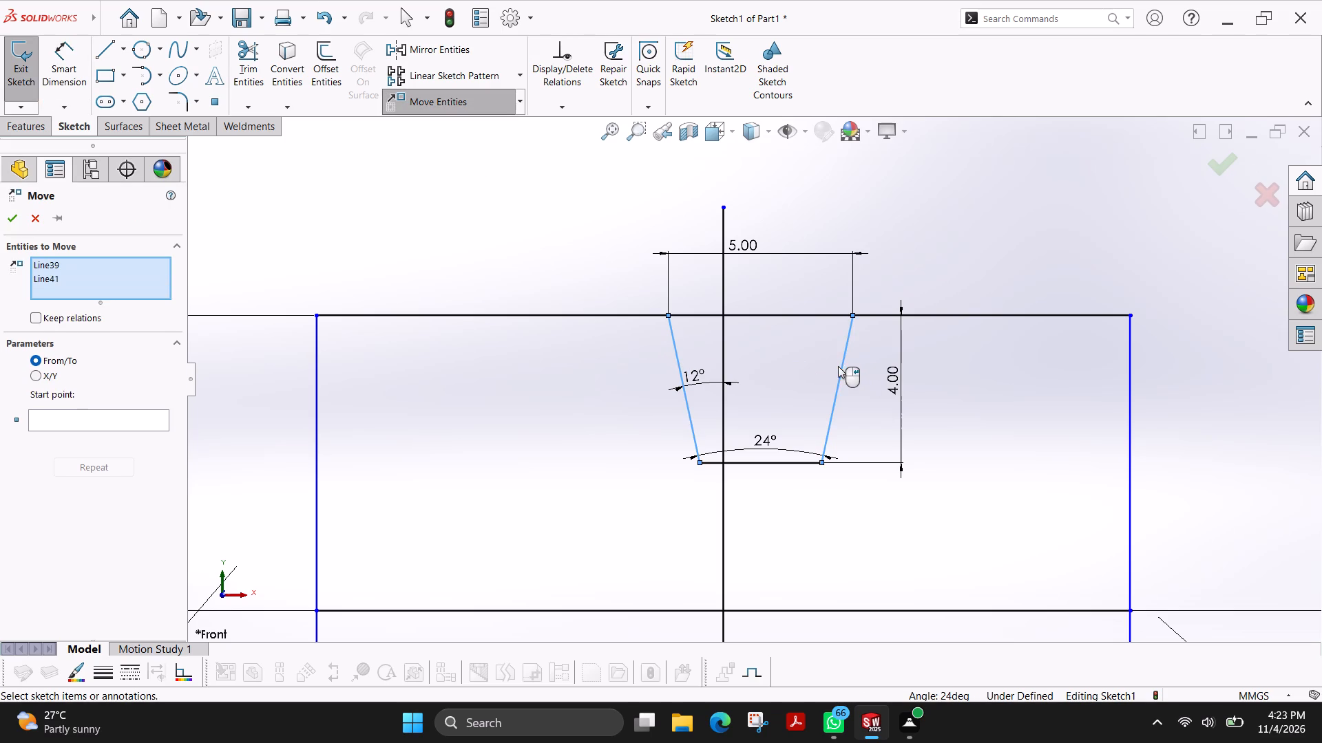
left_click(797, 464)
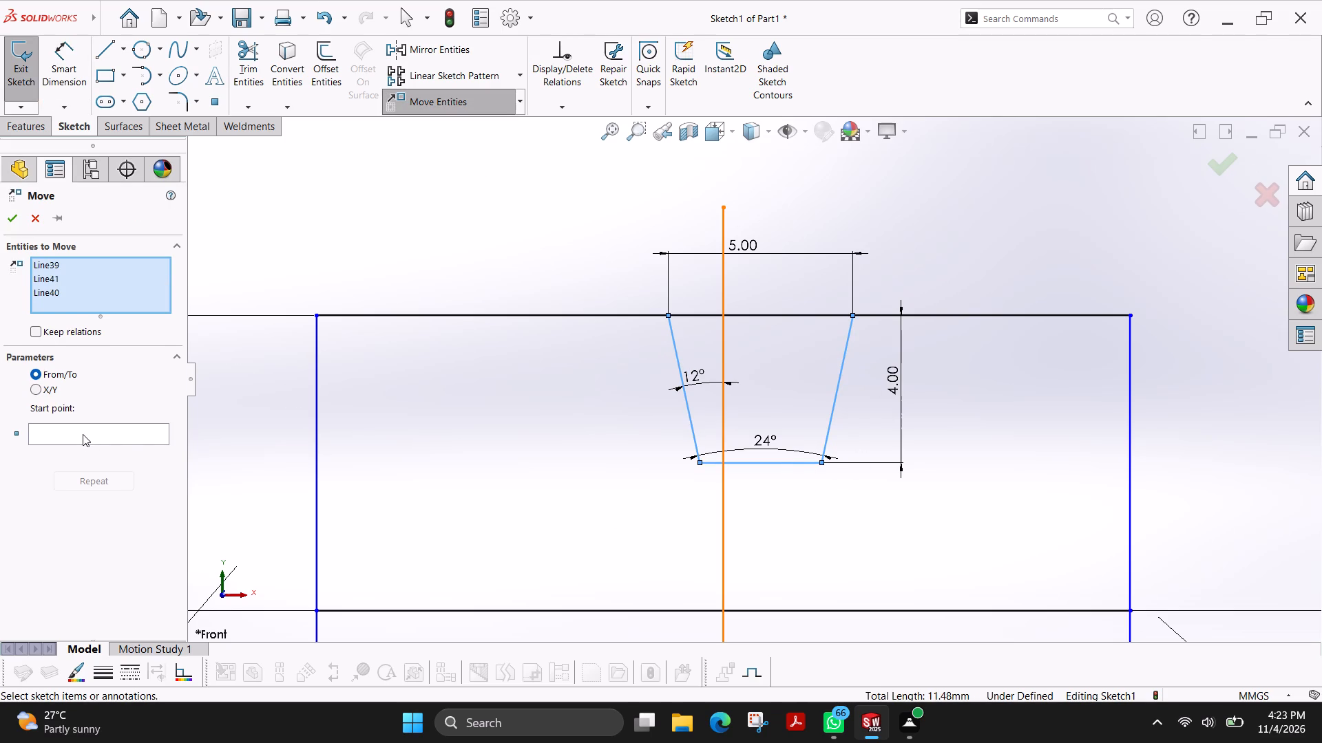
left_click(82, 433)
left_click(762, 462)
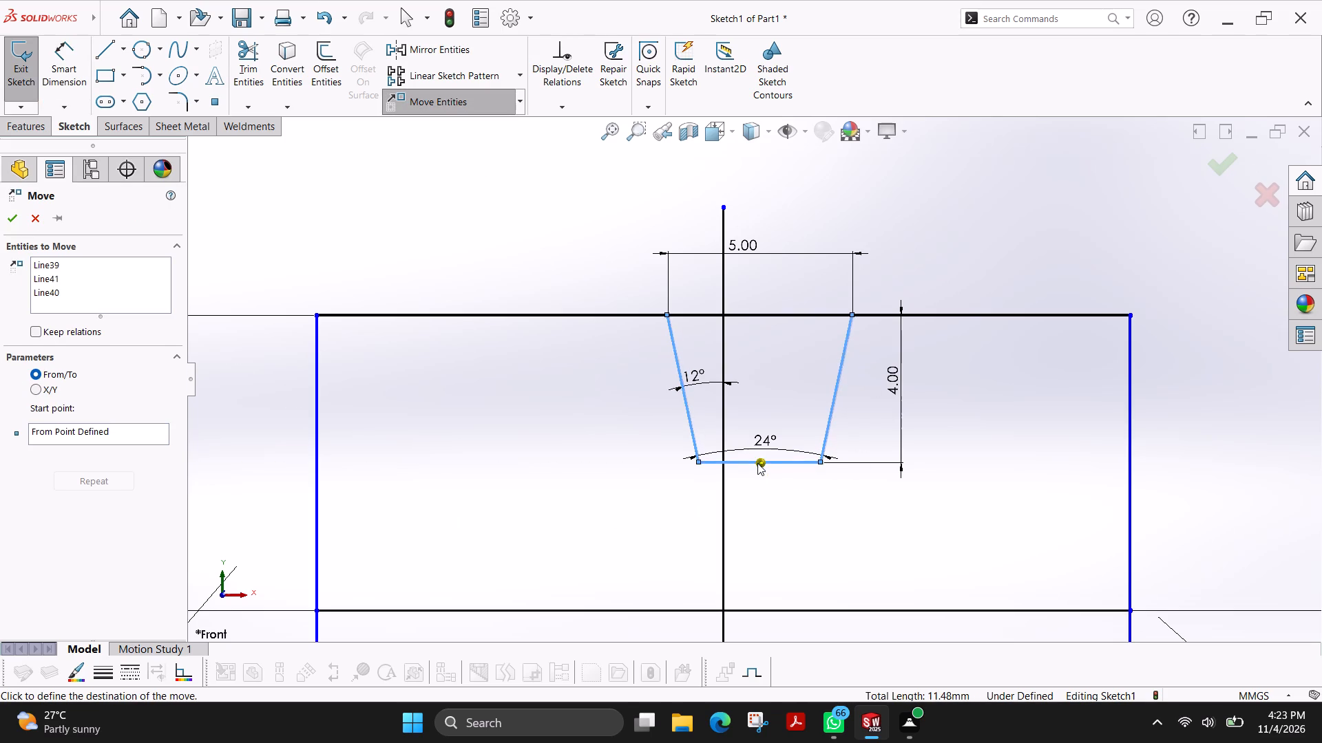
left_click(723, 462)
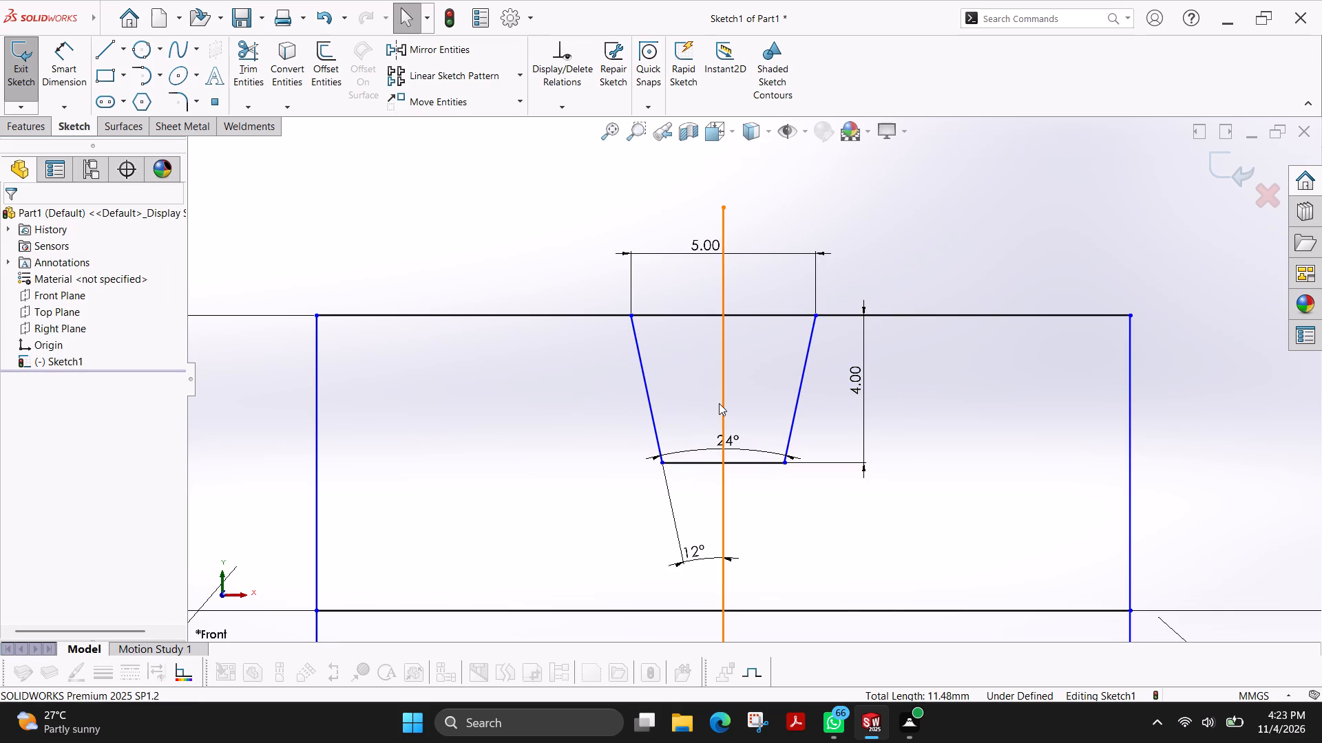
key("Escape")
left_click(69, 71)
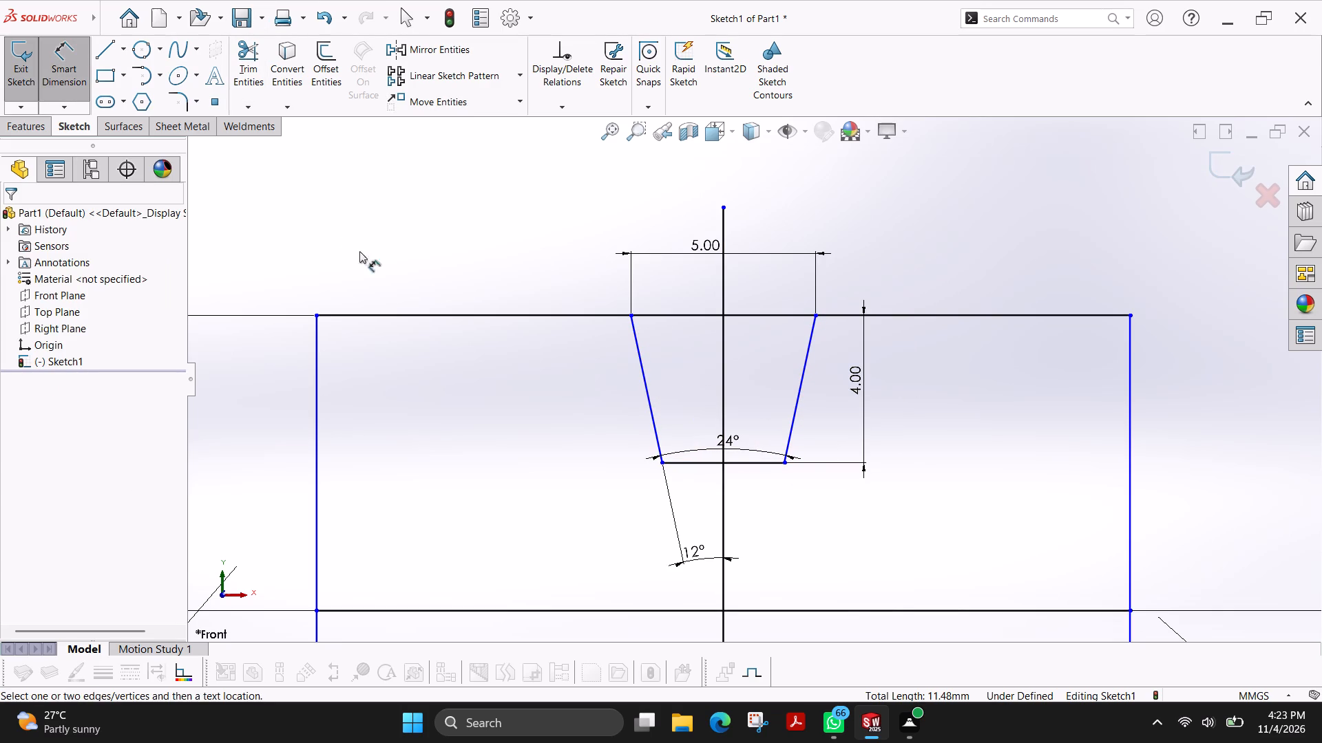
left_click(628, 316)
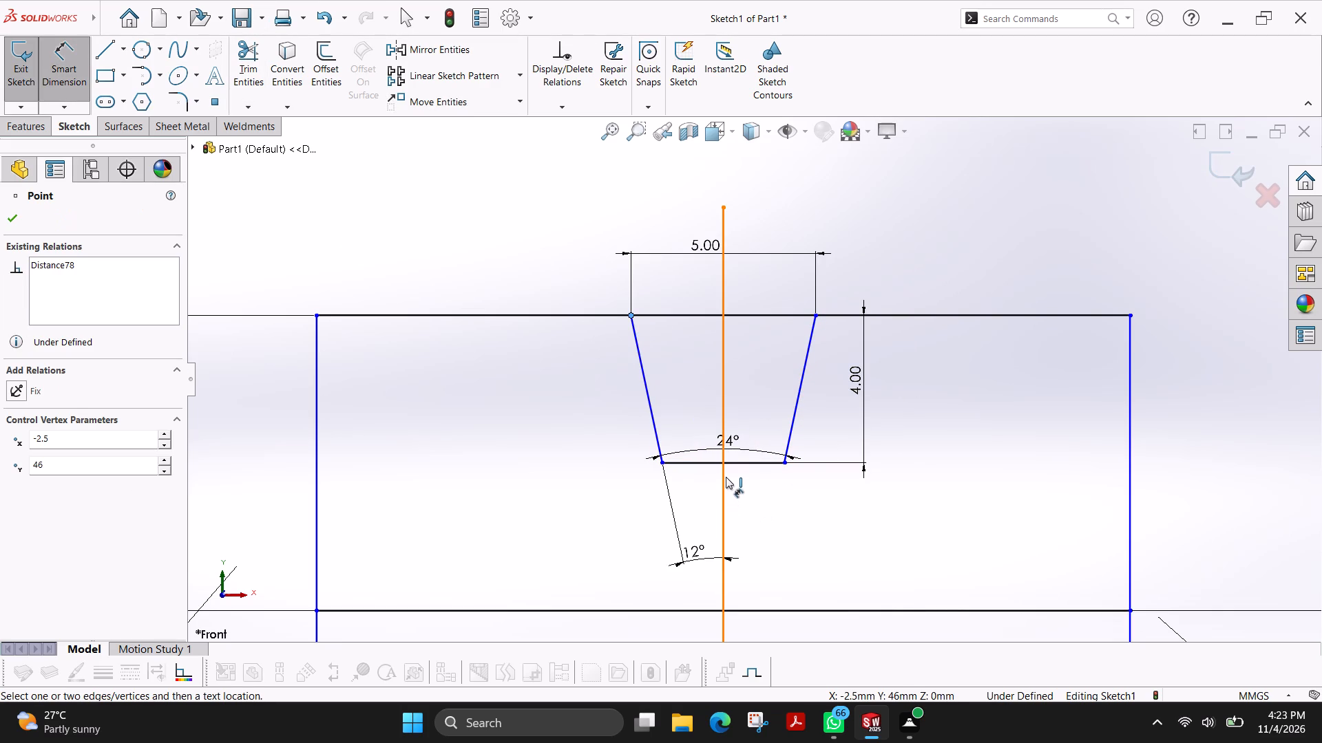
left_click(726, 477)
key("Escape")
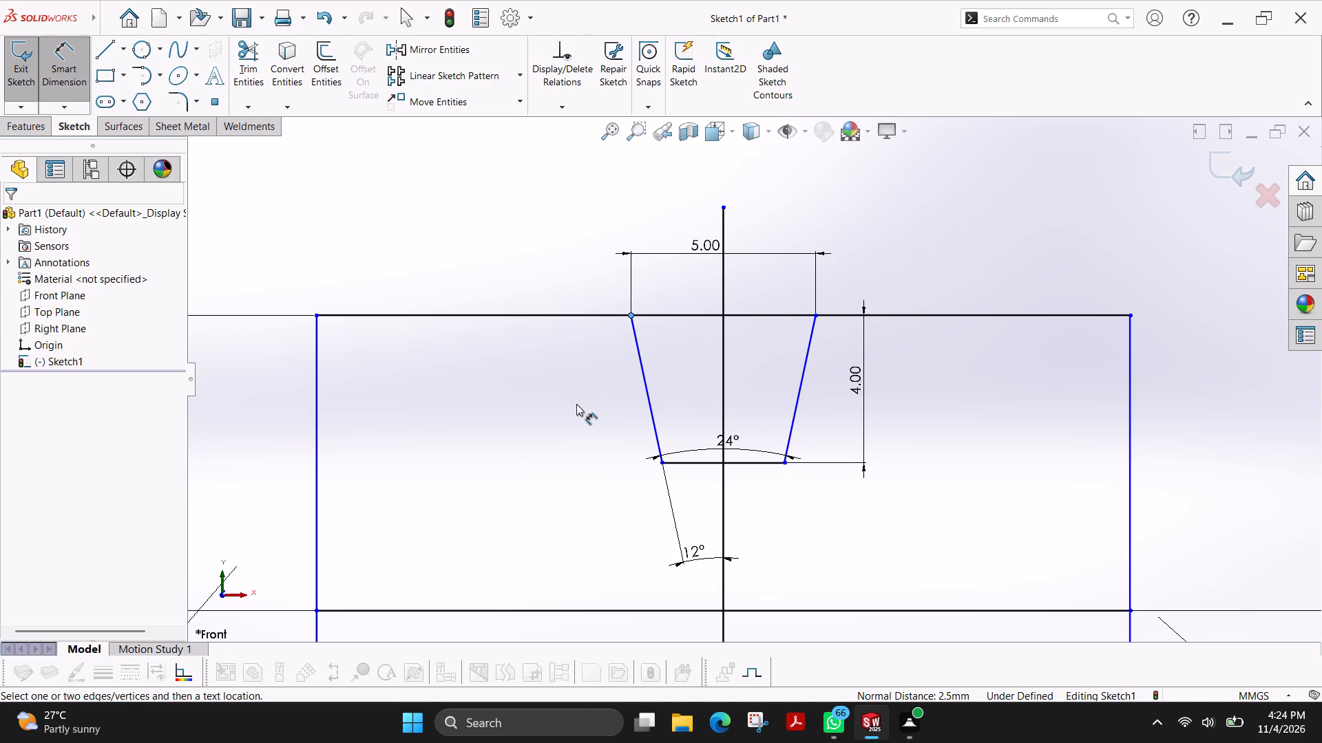
Power-trim away all three lines of the tapered notch on both sides of the centre line.
scroll(576, 404, "up", 1)
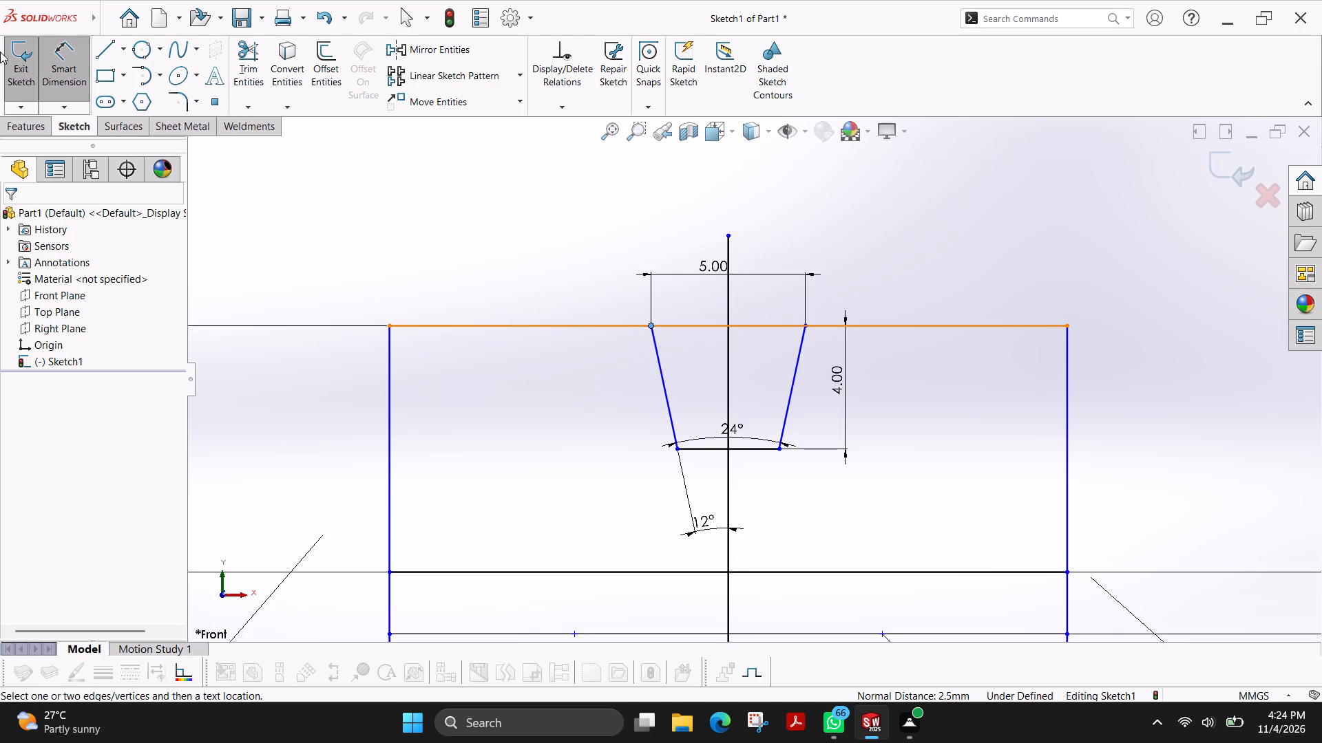
left_click(249, 73)
left_click_drag(627, 441, 700, 502)
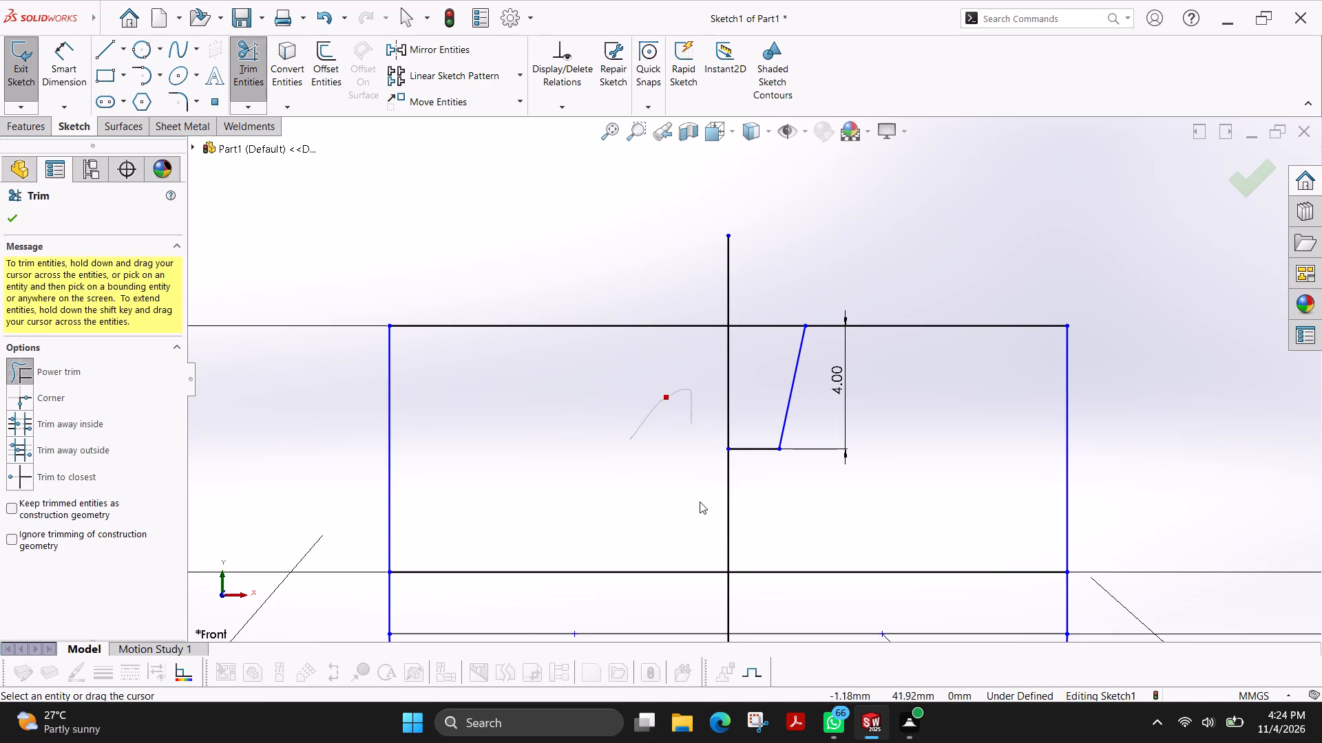
left_click_drag(700, 502, 699, 510)
left_click_drag(810, 403, 775, 478)
Power-trim the profile's lines, arcs and bead circles to the right of the vertical centre line, from the top section down to the base.
scroll(770, 478, "up", 7)
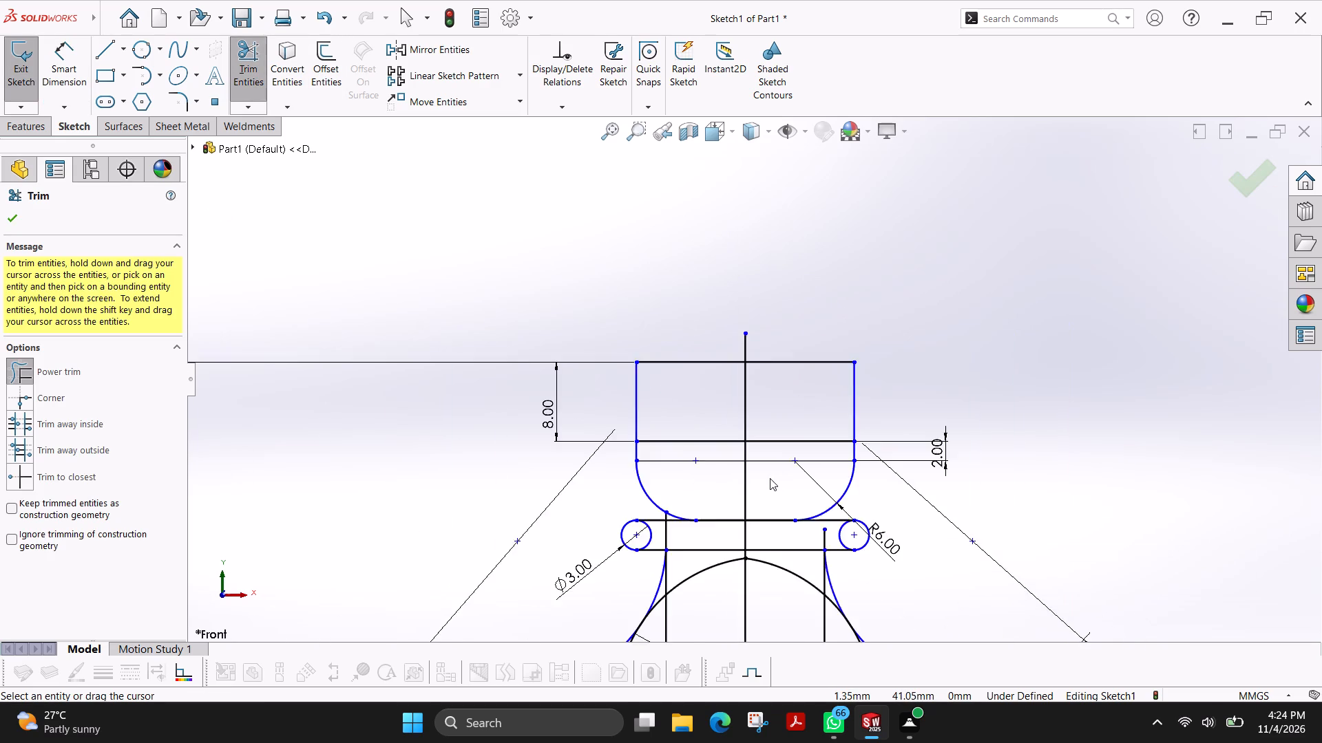
scroll(770, 478, "up", 5)
scroll(780, 447, "down", 4)
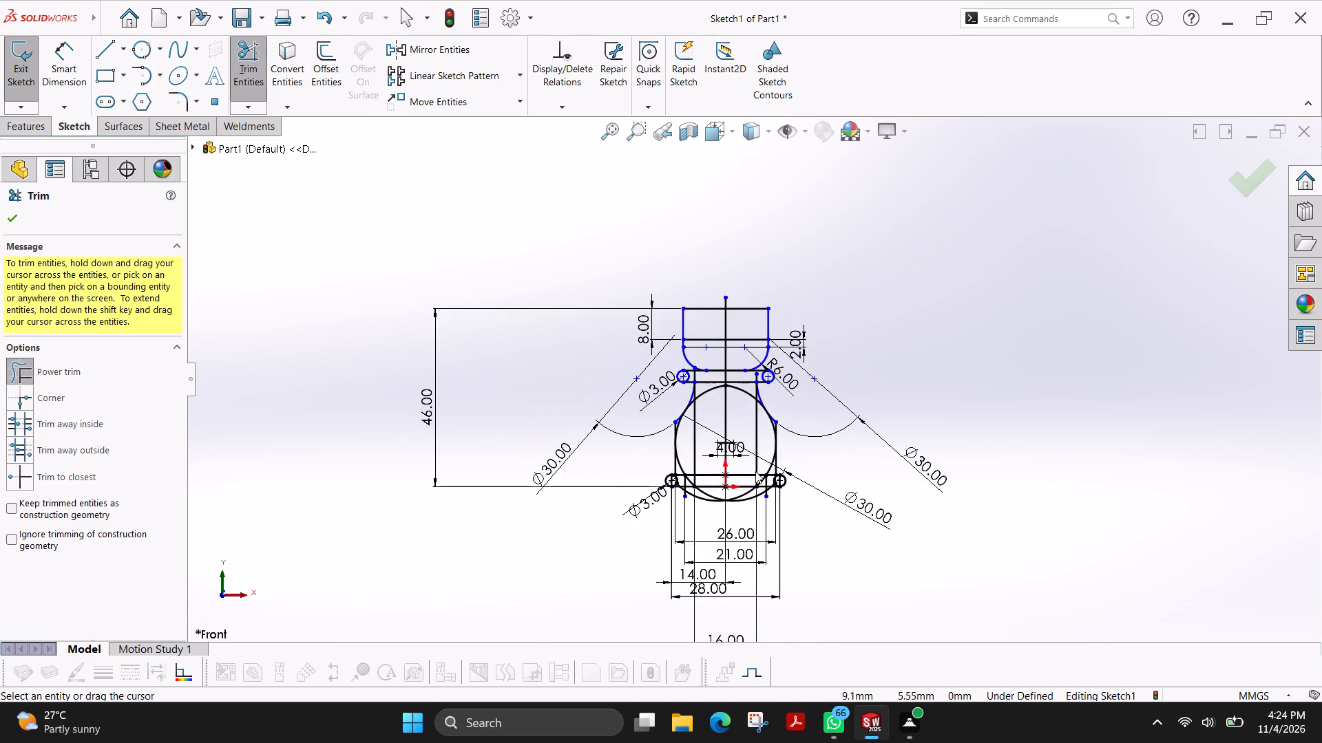
scroll(753, 477, "down", 4)
scroll(714, 438, "up", 2)
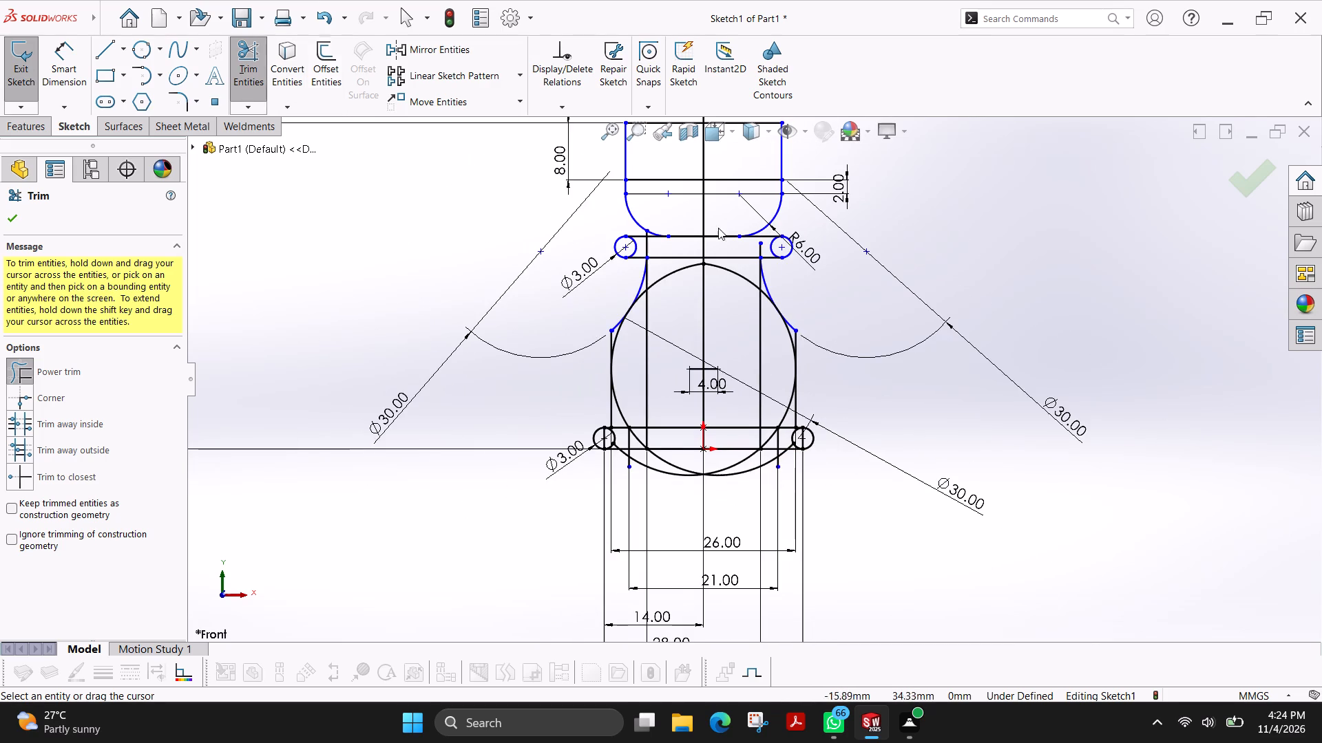
scroll(777, 228, "up", 2)
left_click_drag(753, 171, 735, 315)
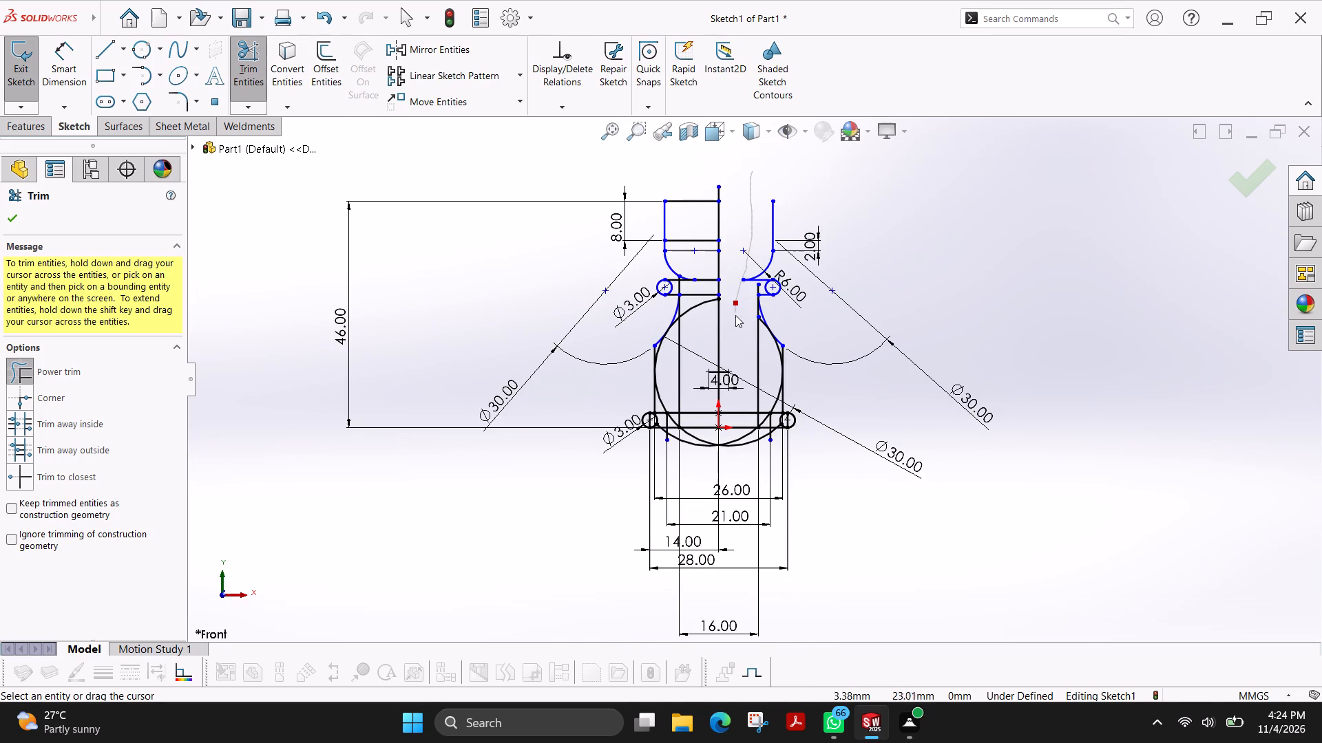
left_click_drag(735, 315, 731, 488)
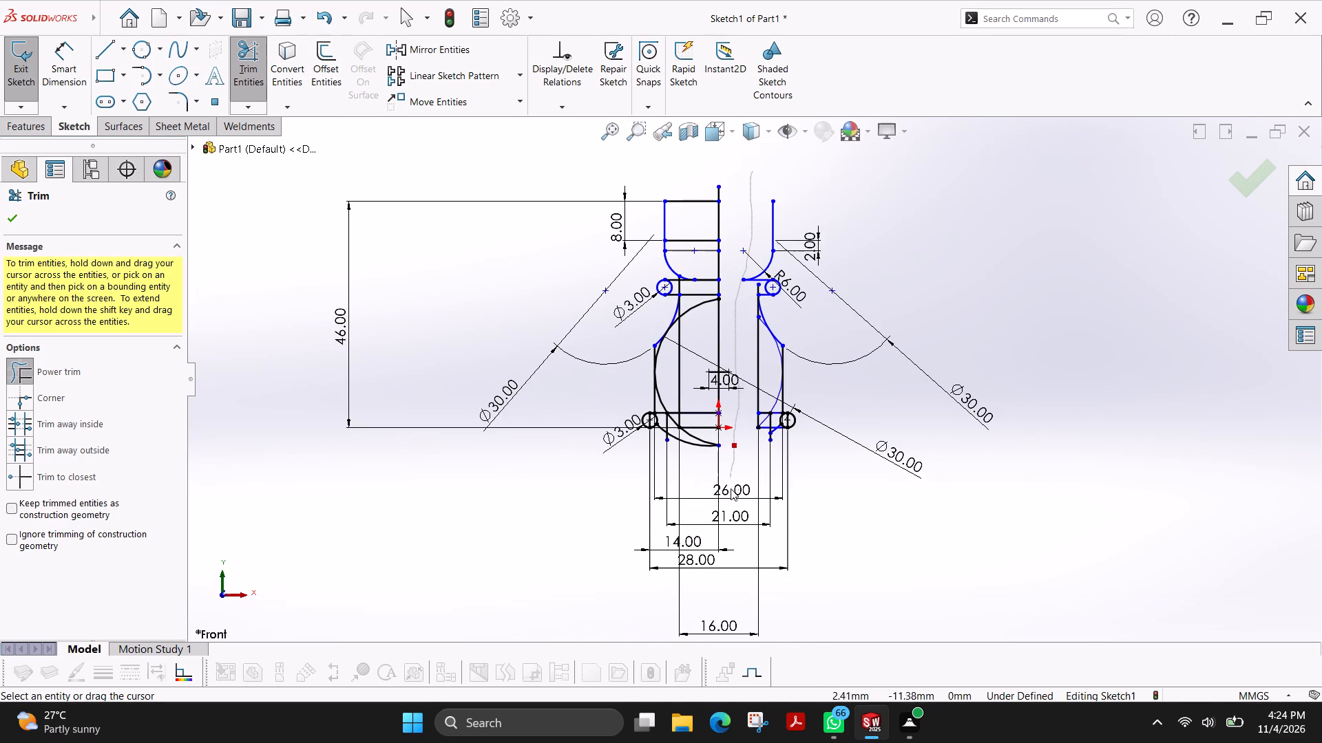
left_click_drag(731, 488, 768, 489)
left_click_drag(799, 210, 770, 249)
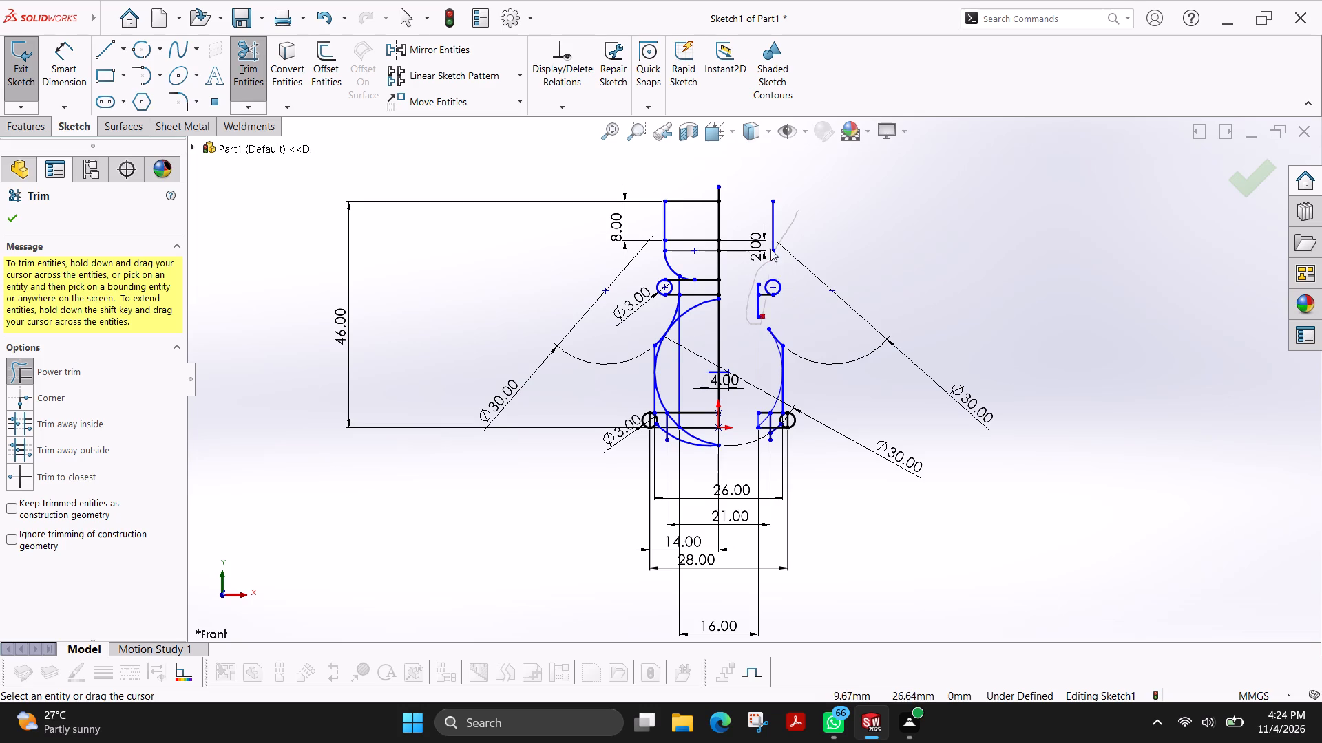
left_click_drag(770, 249, 793, 332)
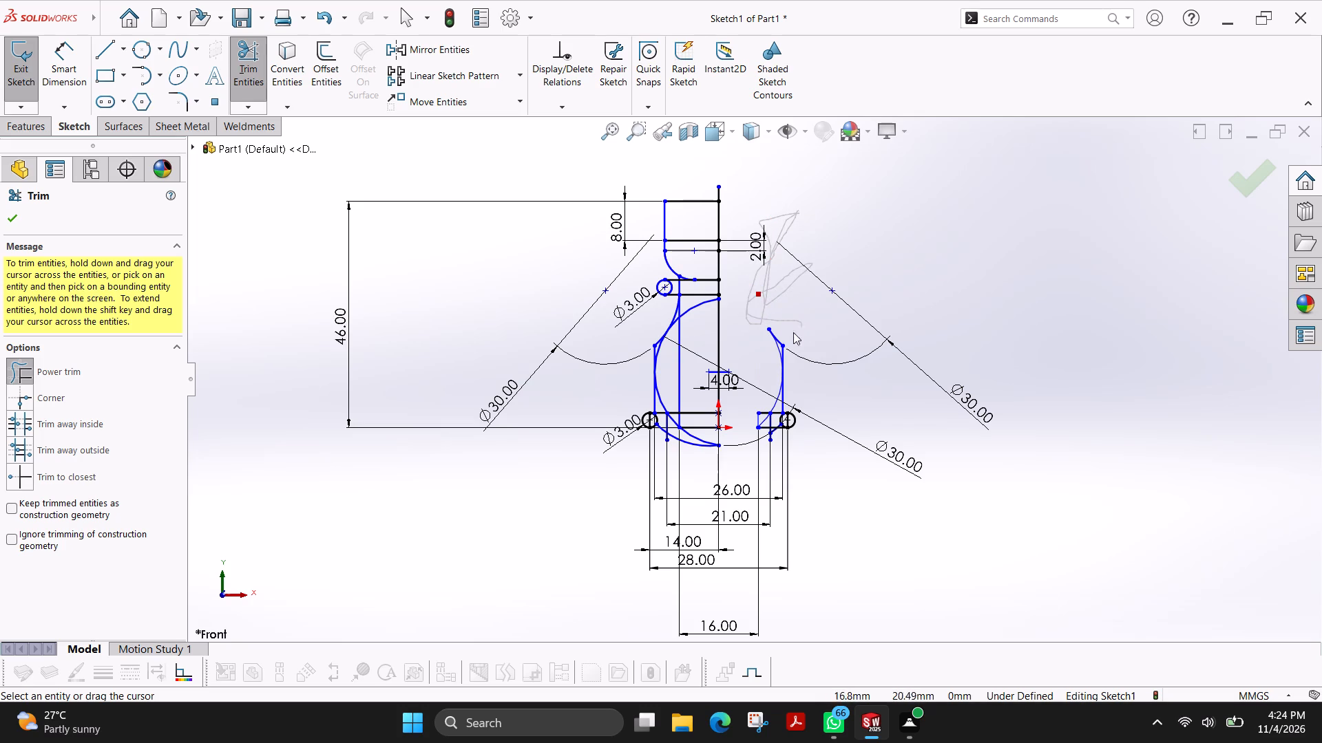
left_click_drag(793, 332, 751, 435)
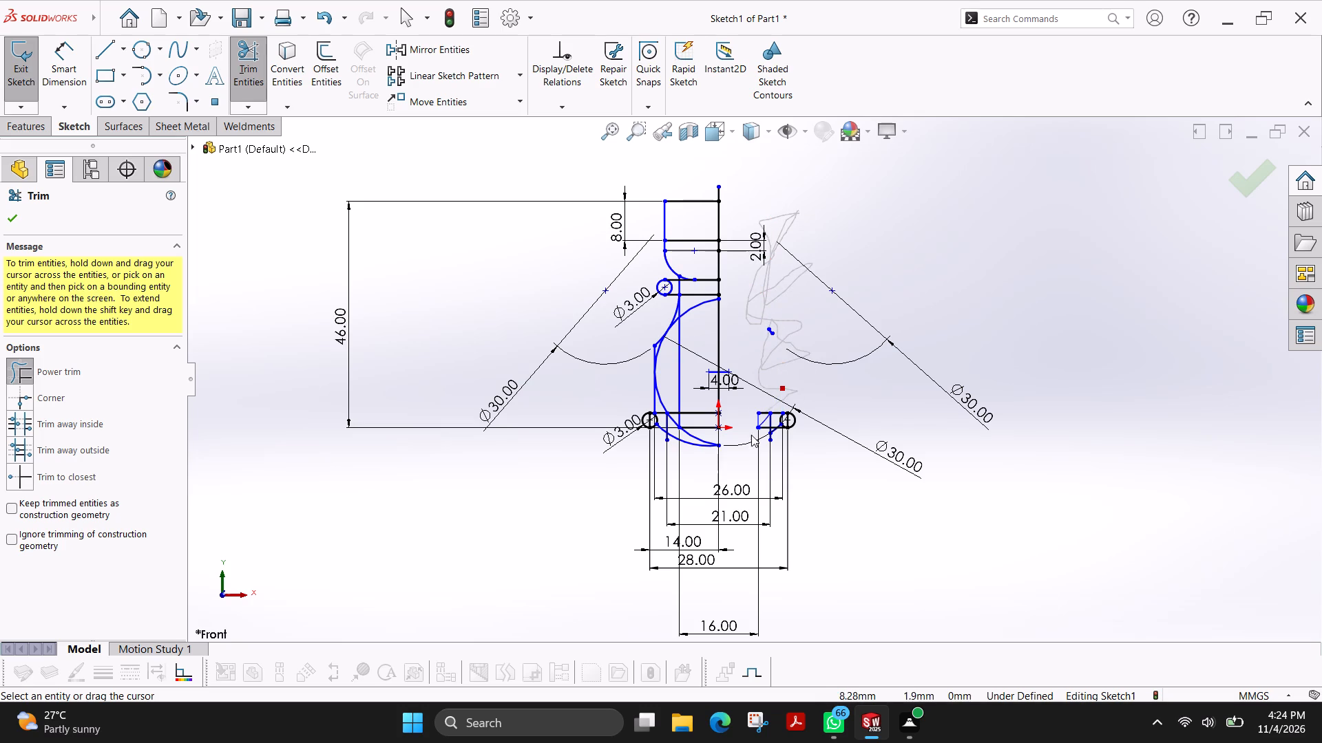
left_click_drag(751, 435, 788, 427)
Trim the leftover short fragments right of the centre line, near the base and at the end of the 30 mm side arc.
scroll(786, 419, "down", 4)
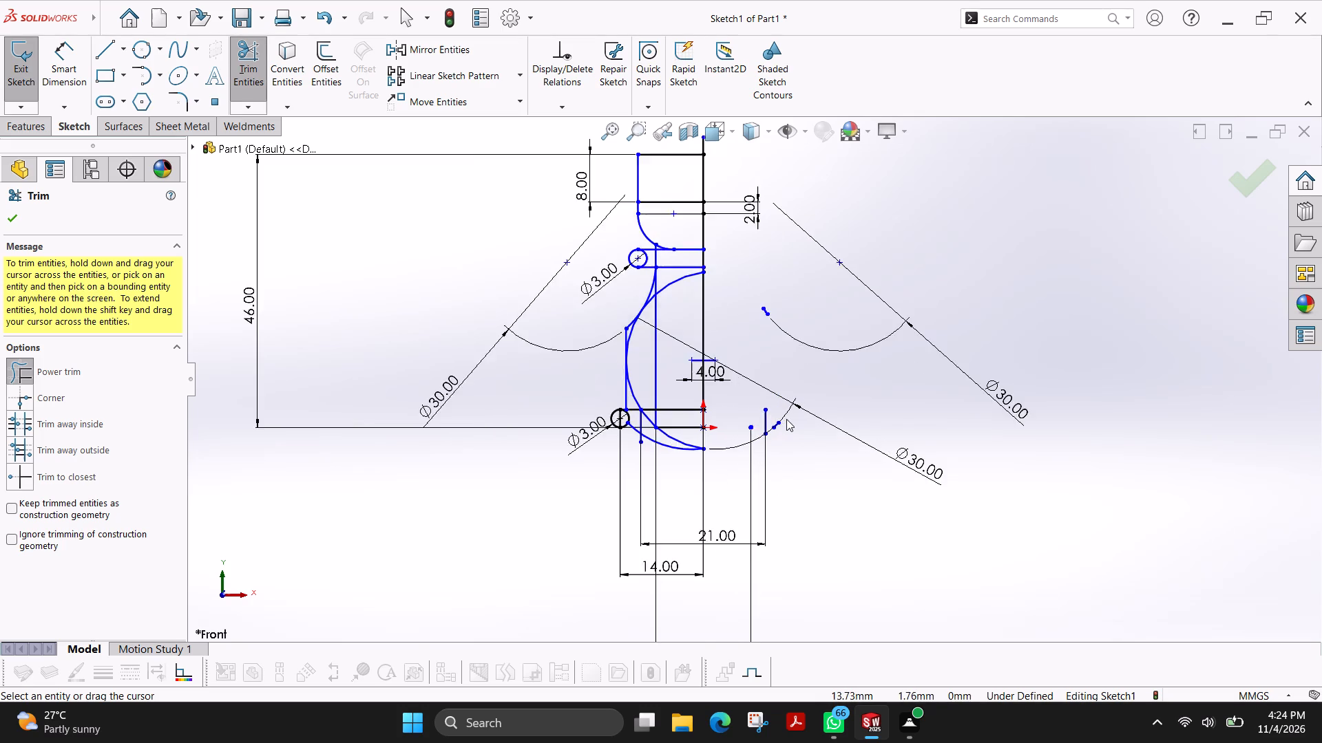
scroll(779, 415, "down", 4)
left_click_drag(706, 404, 617, 431)
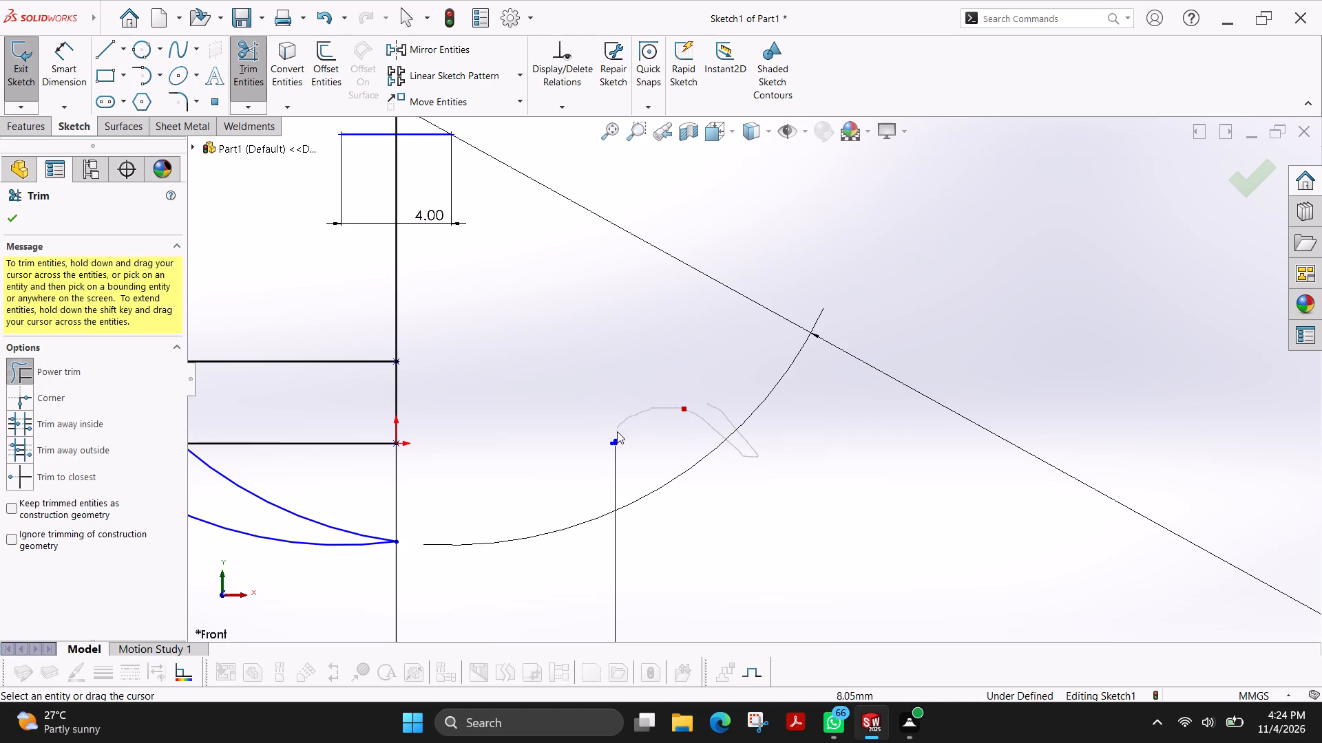
left_click_drag(617, 431, 621, 429)
scroll(621, 435, "down", 9)
left_click_drag(687, 399, 718, 485)
scroll(758, 336, "up", 8)
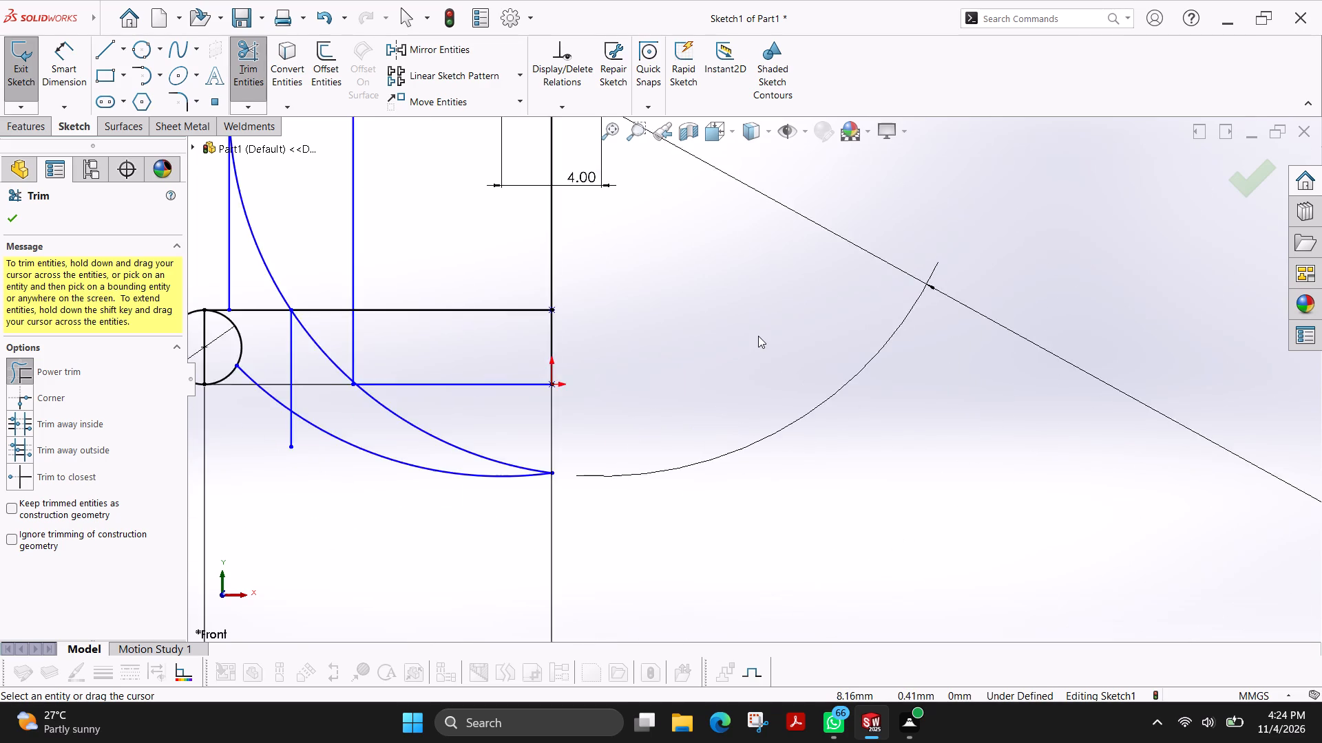
scroll(758, 336, "up", 6)
scroll(823, 215, "up", 5)
scroll(801, 196, "down", 7)
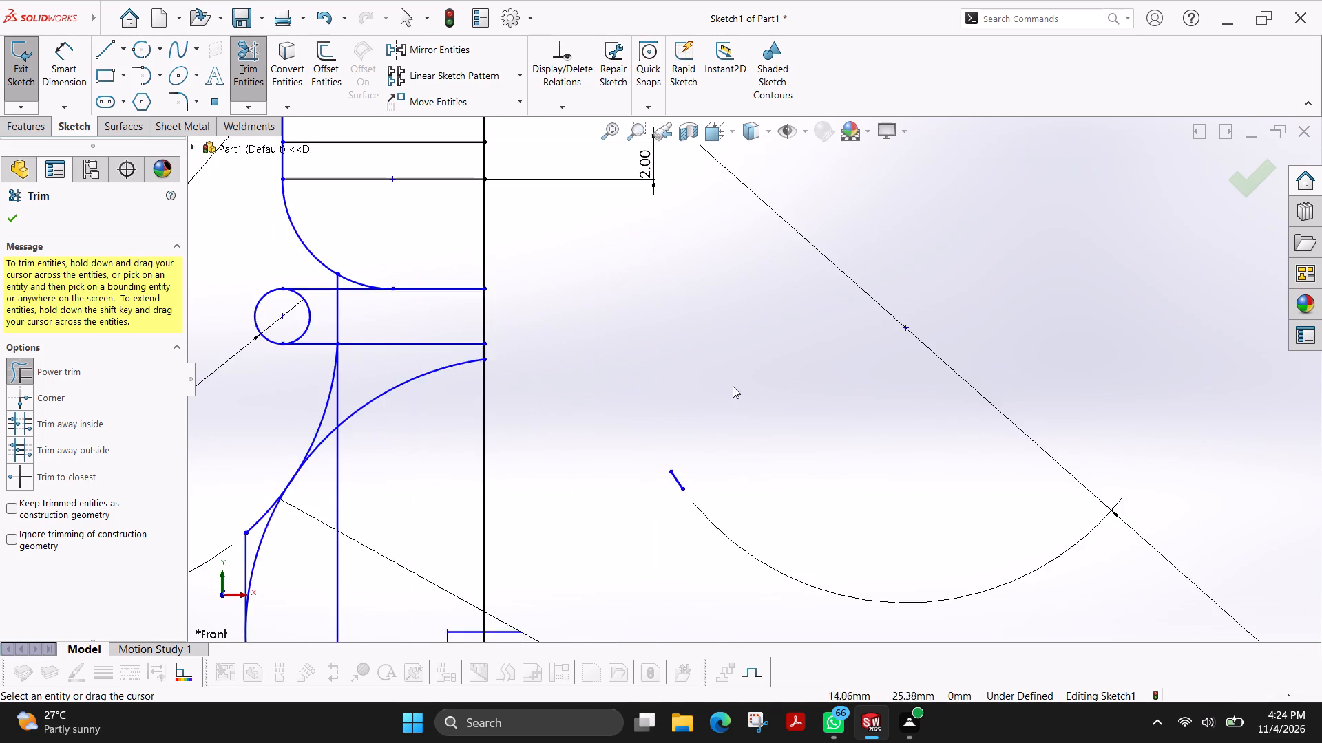
scroll(733, 386, "down", 2)
left_click_drag(660, 523, 609, 585)
Power-trim the inner vertical line left of the centre line, from the neck arc through the upper bead section down to the base.
scroll(924, 316, "up", 3)
scroll(1029, 315, "up", 8)
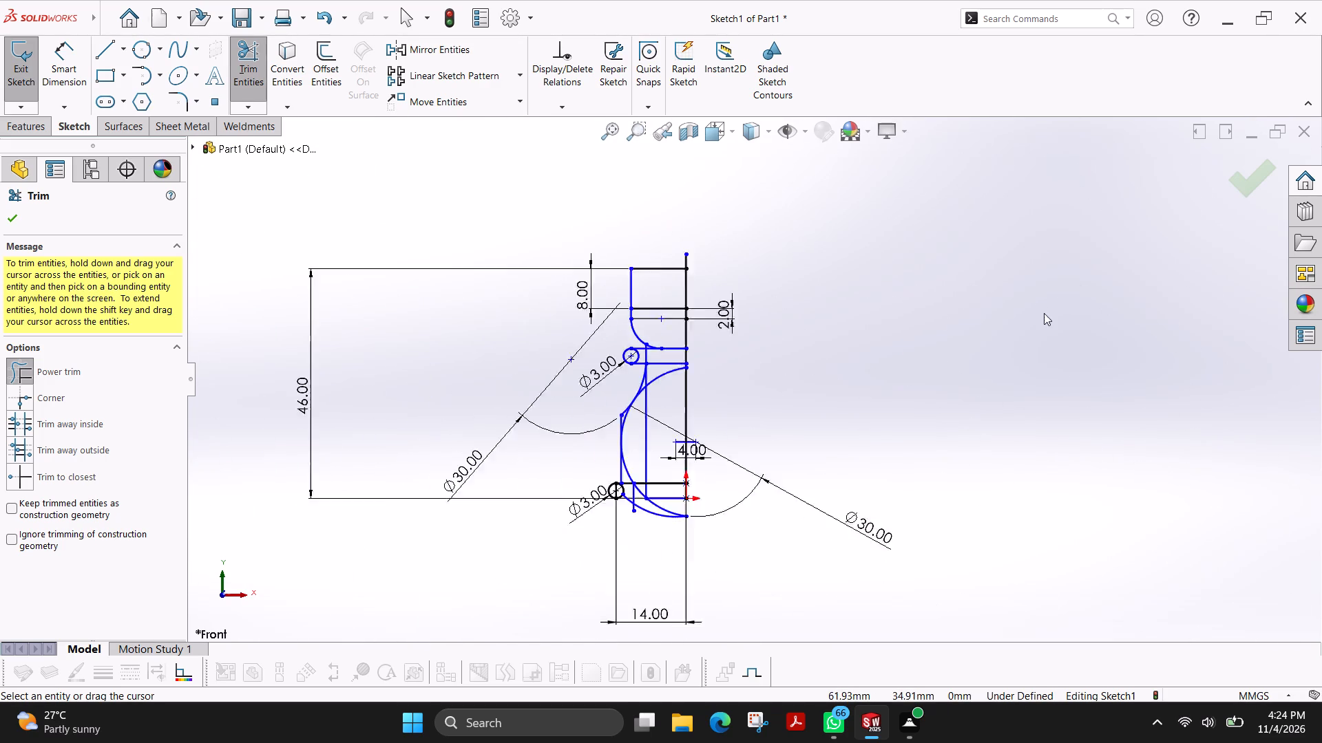
scroll(866, 429, "down", 5)
scroll(638, 198, "up", 3)
scroll(638, 198, "down", 4)
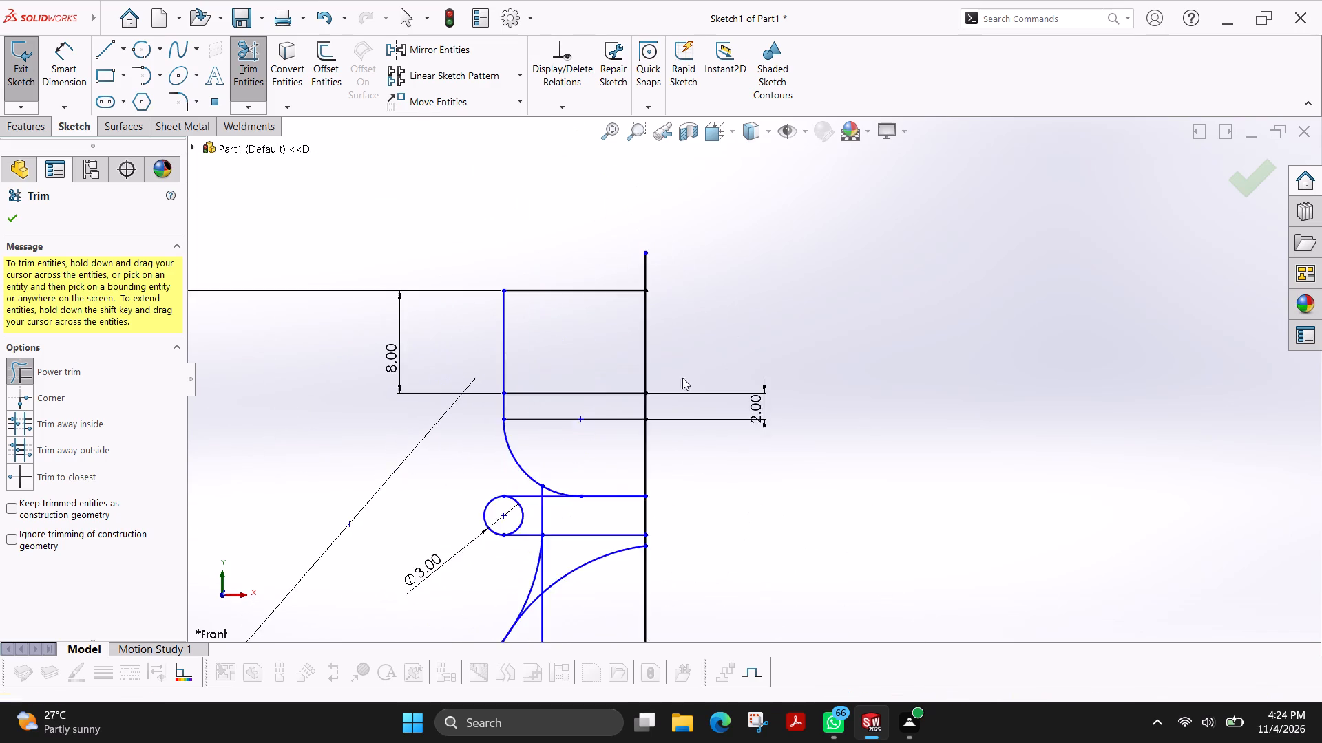
scroll(683, 402, "up", 7)
scroll(766, 434, "down", 5)
scroll(647, 394, "down", 3)
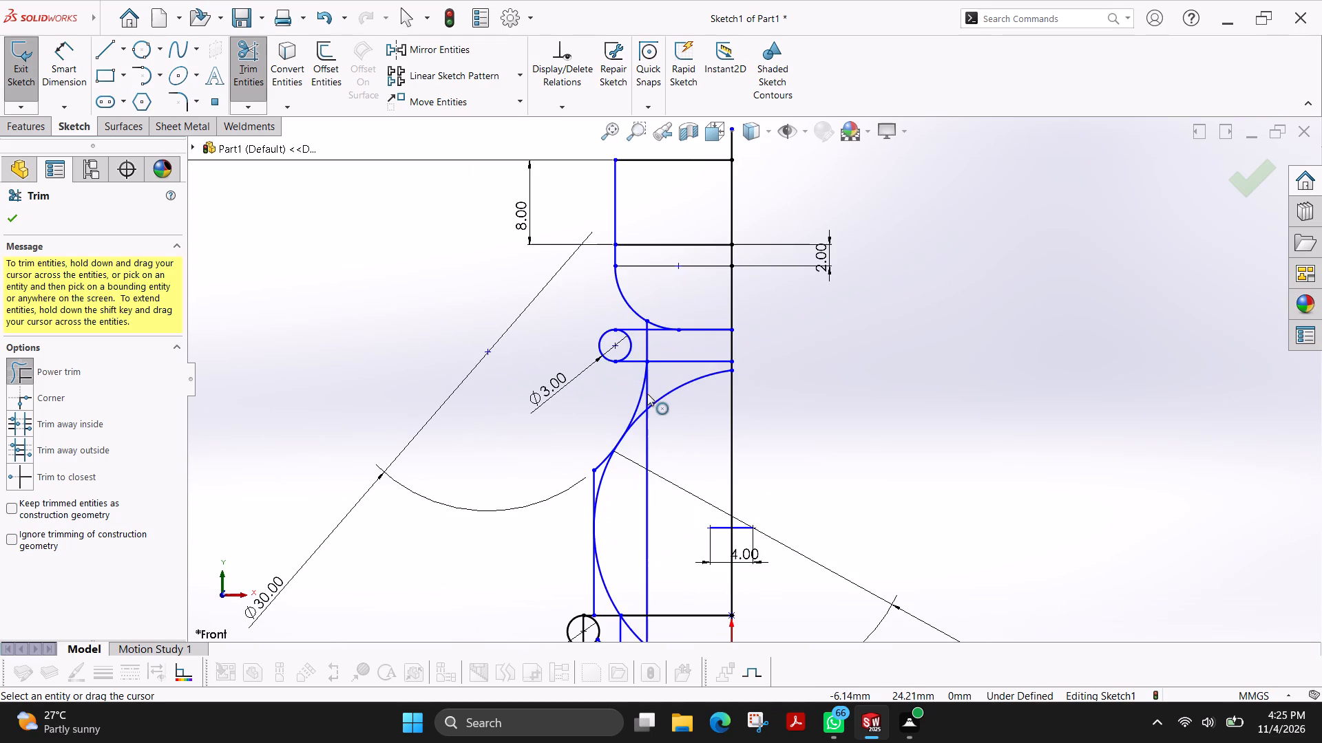
scroll(647, 394, "up", 1)
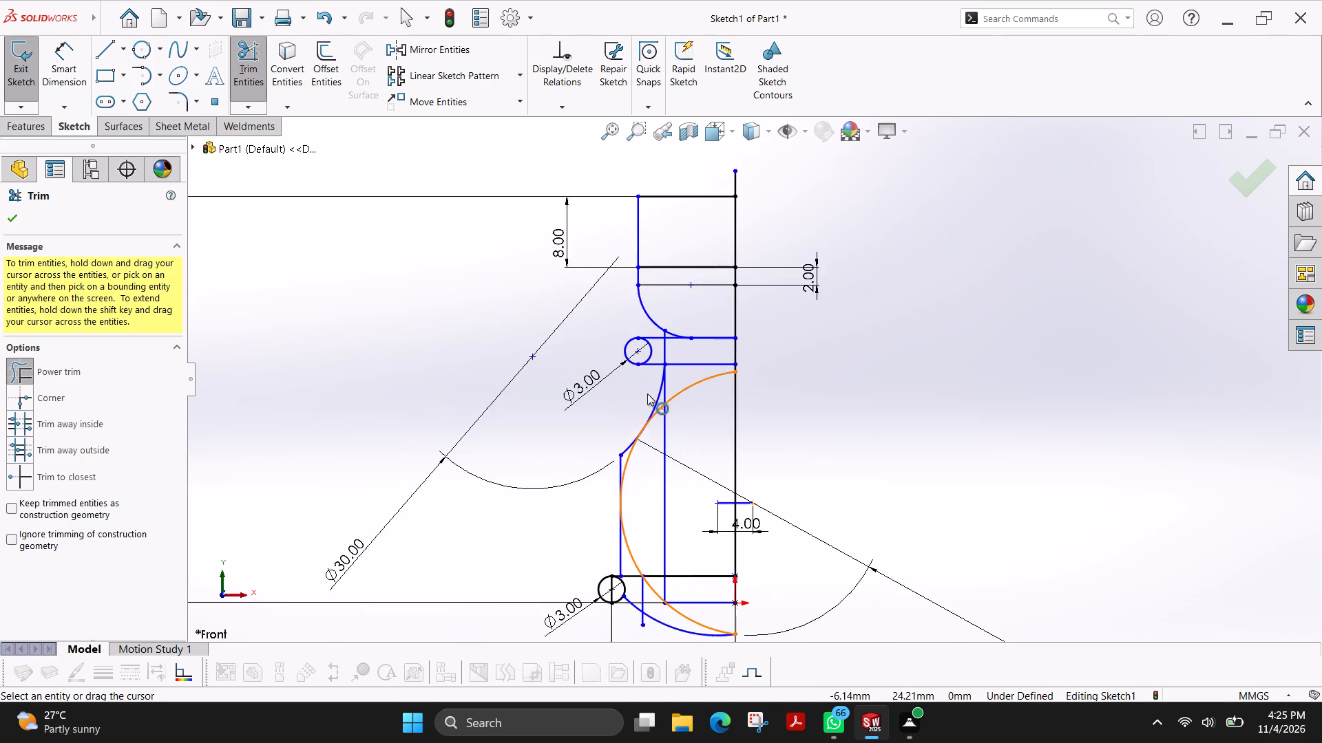
scroll(671, 355, "down", 11)
left_click_drag(702, 365, 722, 367)
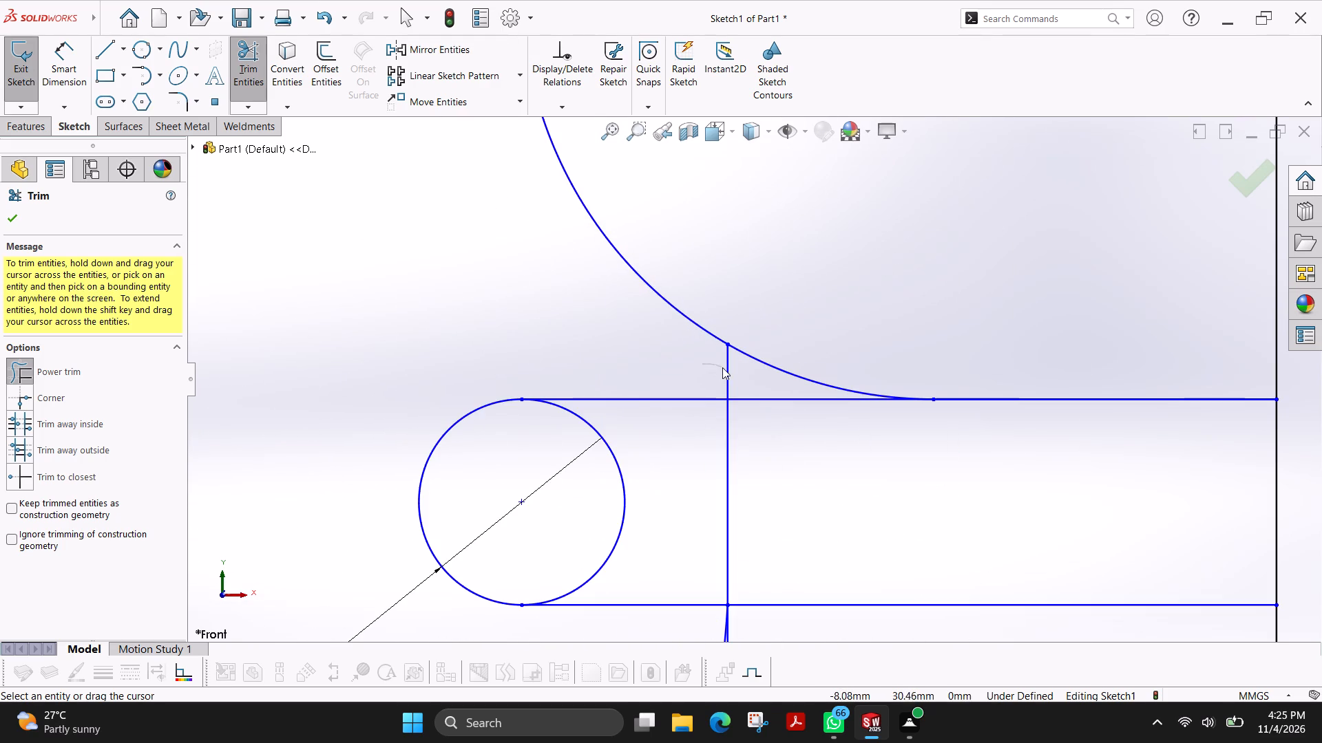
left_click_drag(722, 367, 736, 374)
left_click_drag(800, 488, 713, 548)
scroll(740, 531, "up", 4)
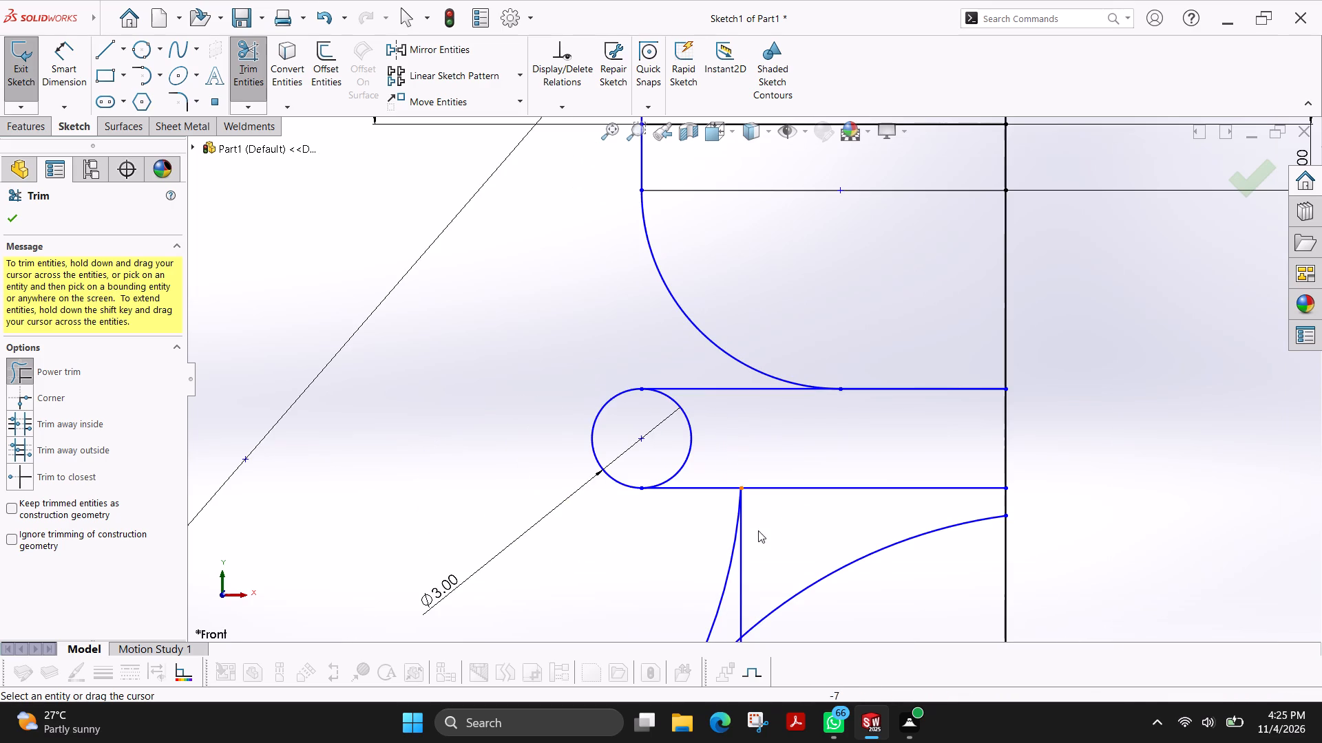
left_click_drag(758, 530, 737, 588)
scroll(791, 565, "up", 6)
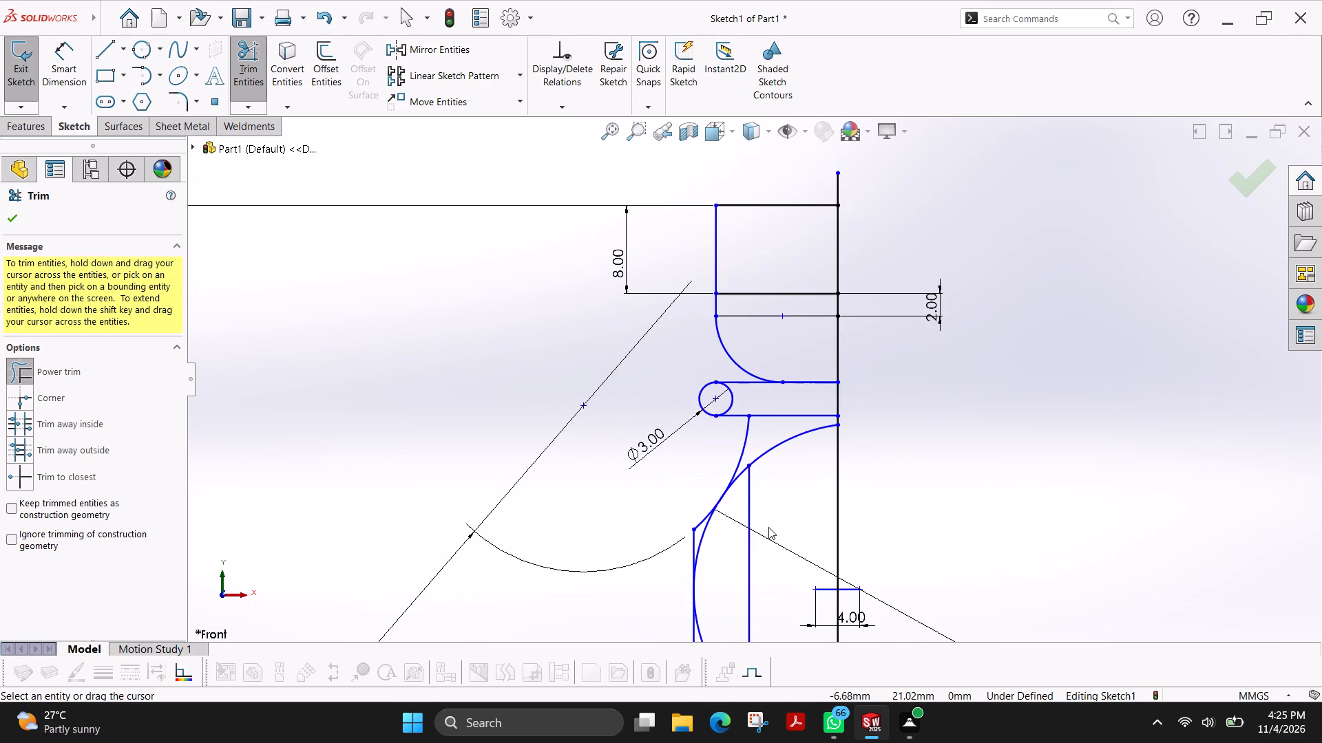
left_click_drag(761, 493, 739, 524)
scroll(739, 525, "up", 4)
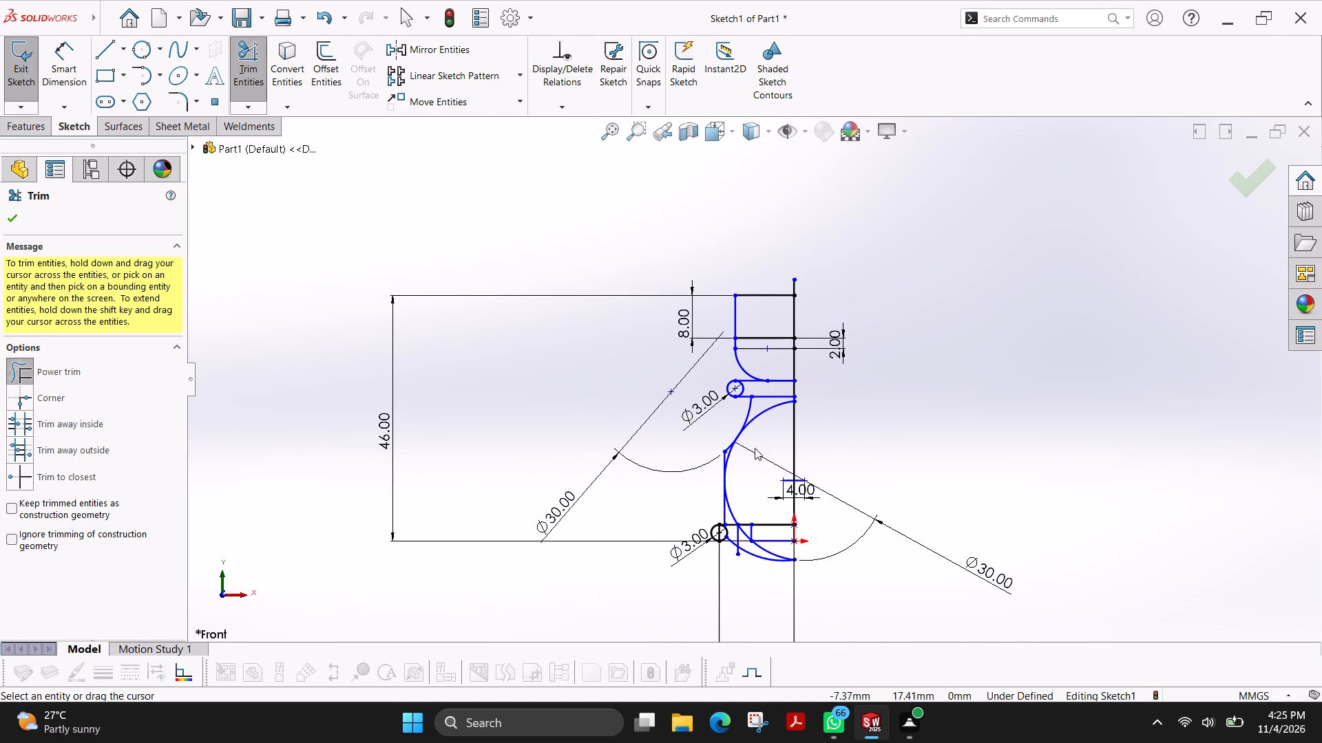
Trim the overlapping arc ends where the two 30 mm side arcs meet, and the outer vertical line running down to the base.
scroll(755, 448, "down", 7)
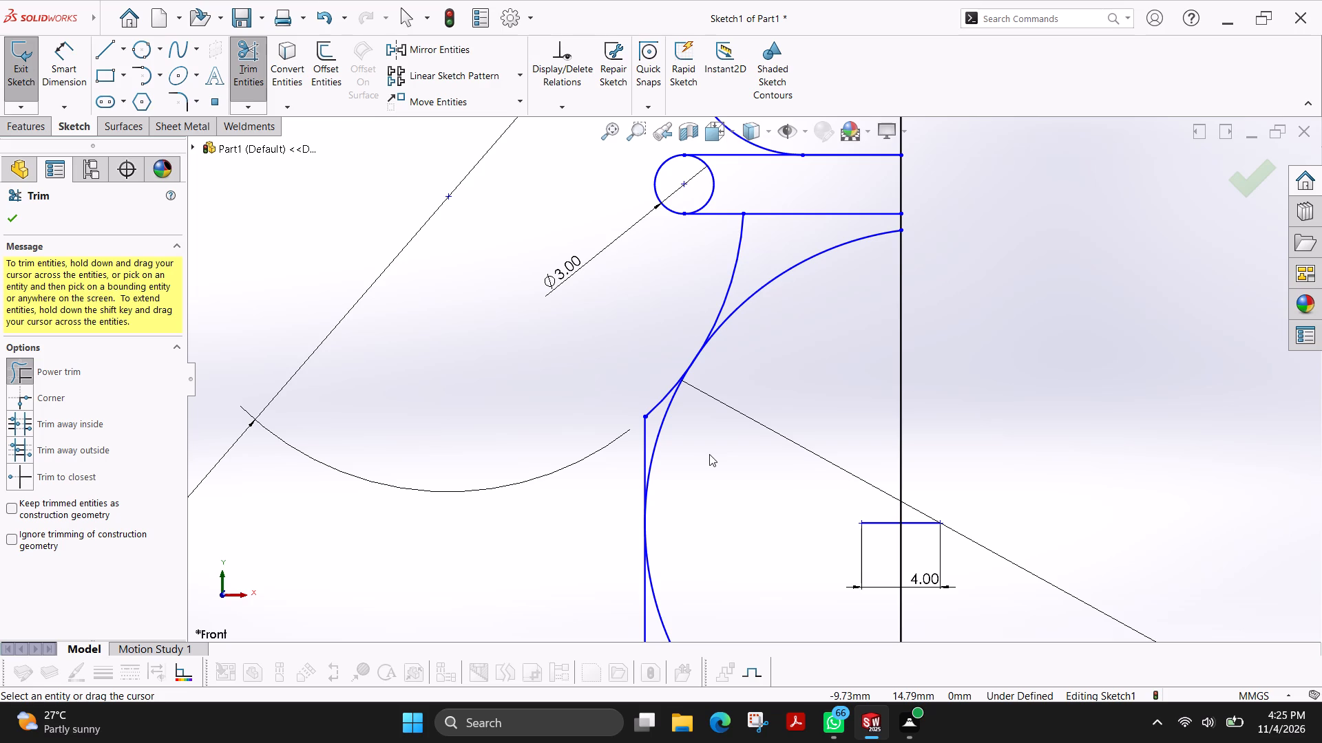
left_click_drag(650, 387, 651, 410)
left_click_drag(651, 410, 618, 486)
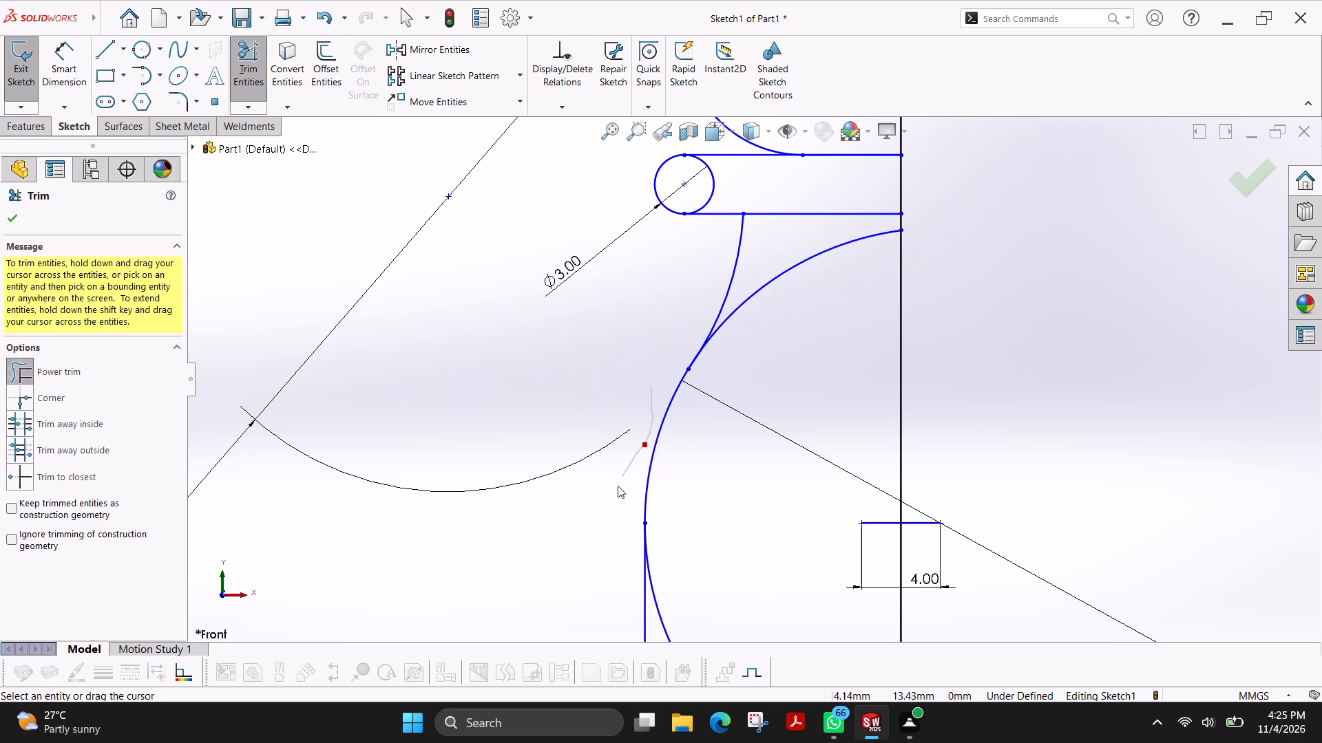
left_click_drag(618, 486, 617, 486)
left_click_drag(783, 257, 778, 313)
scroll(814, 458, "up", 3)
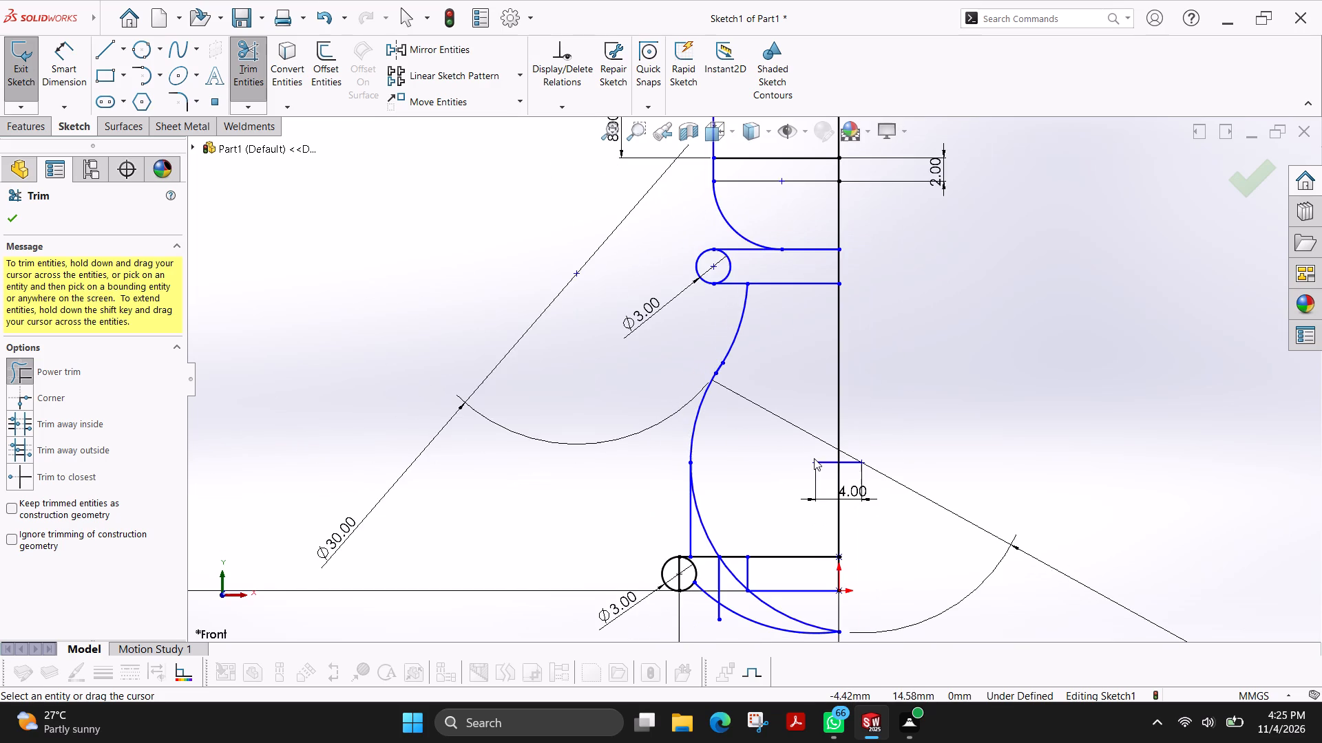
scroll(814, 458, "up", 2)
scroll(712, 463, "down", 3)
left_click_drag(698, 469, 722, 493)
Trim the vertical lines and arc piece inside the base section, plus the base bead circle's inner half and its diameter line.
scroll(804, 540, "down", 4)
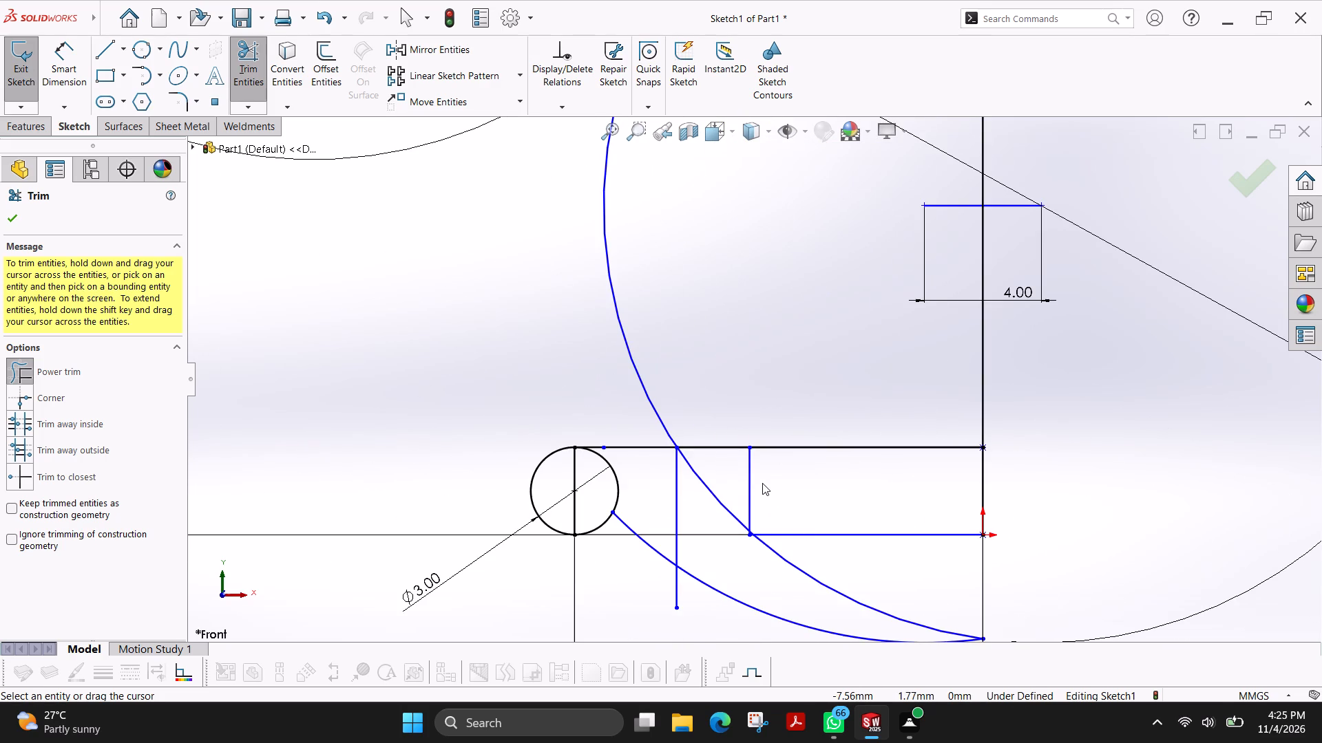
left_click_drag(771, 476, 742, 477)
left_click_drag(694, 500, 664, 502)
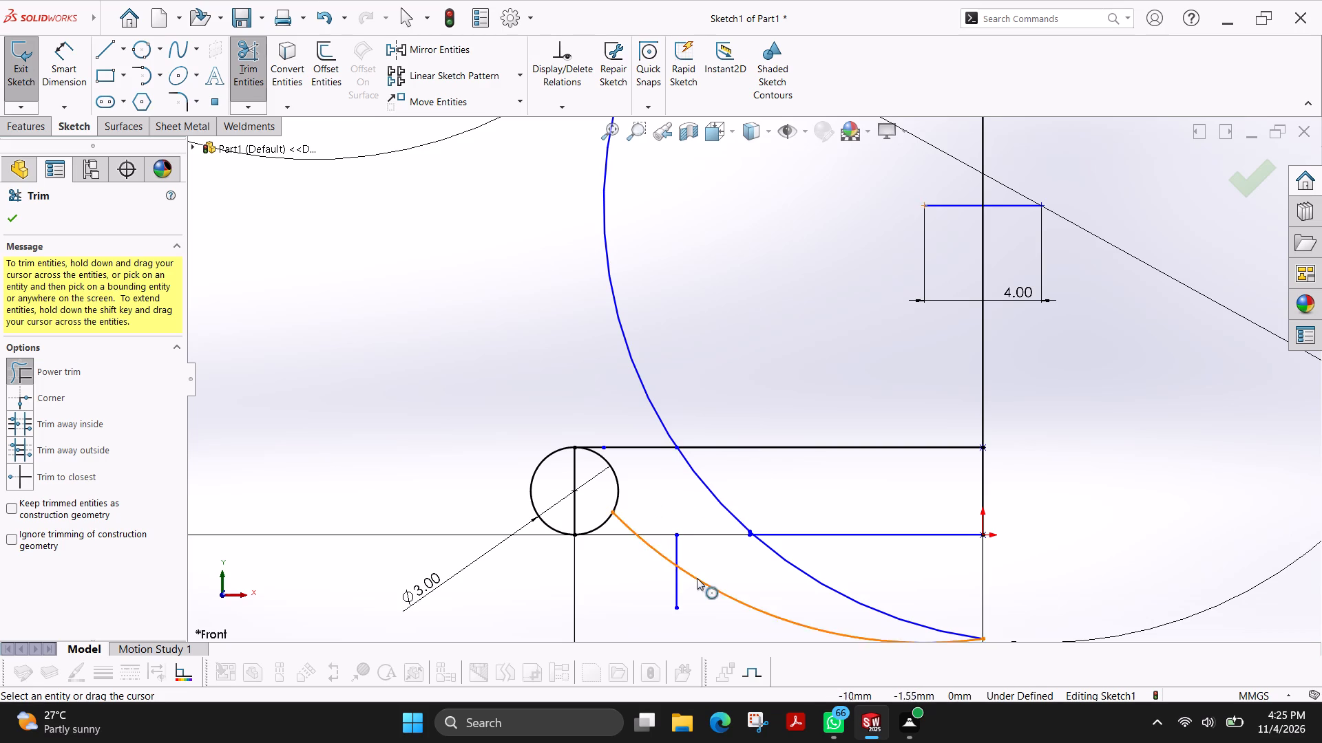
left_click_drag(688, 555, 662, 556)
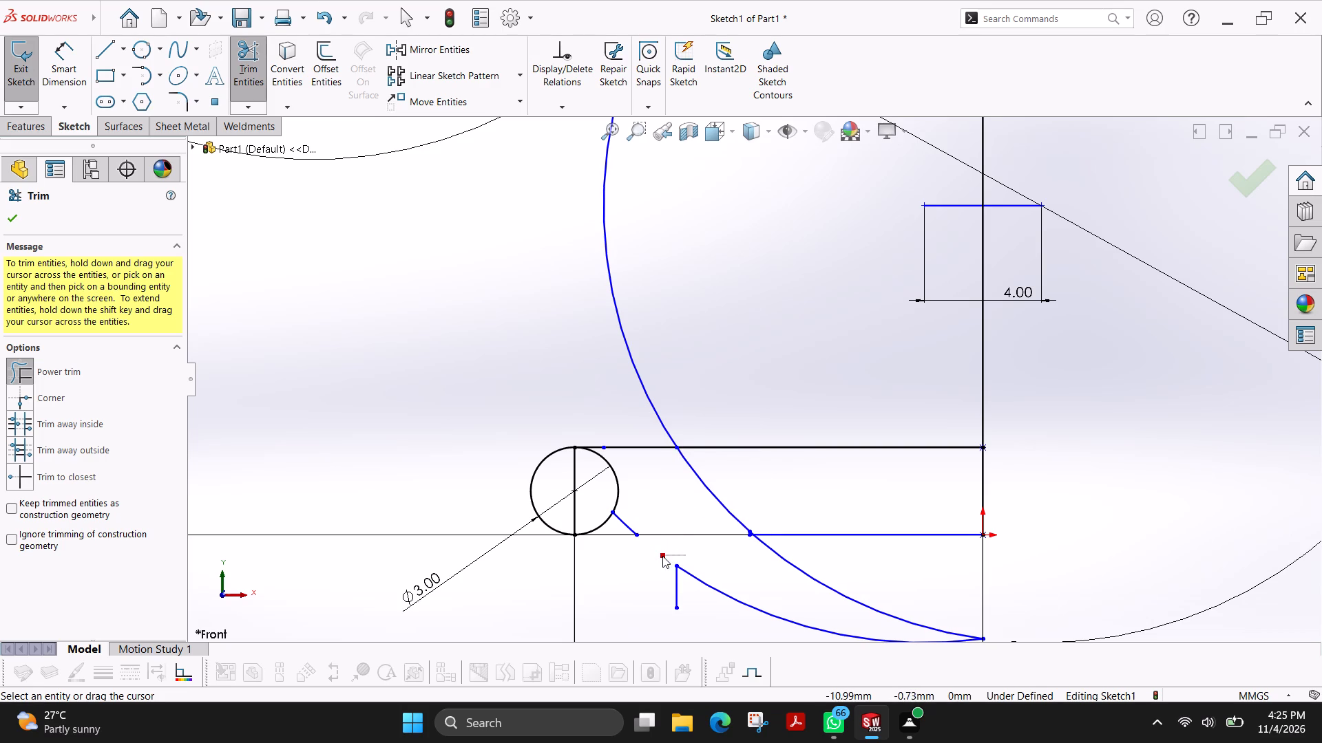
left_click_drag(662, 556, 655, 558)
left_click_drag(631, 510, 613, 524)
left_click_drag(625, 472, 613, 474)
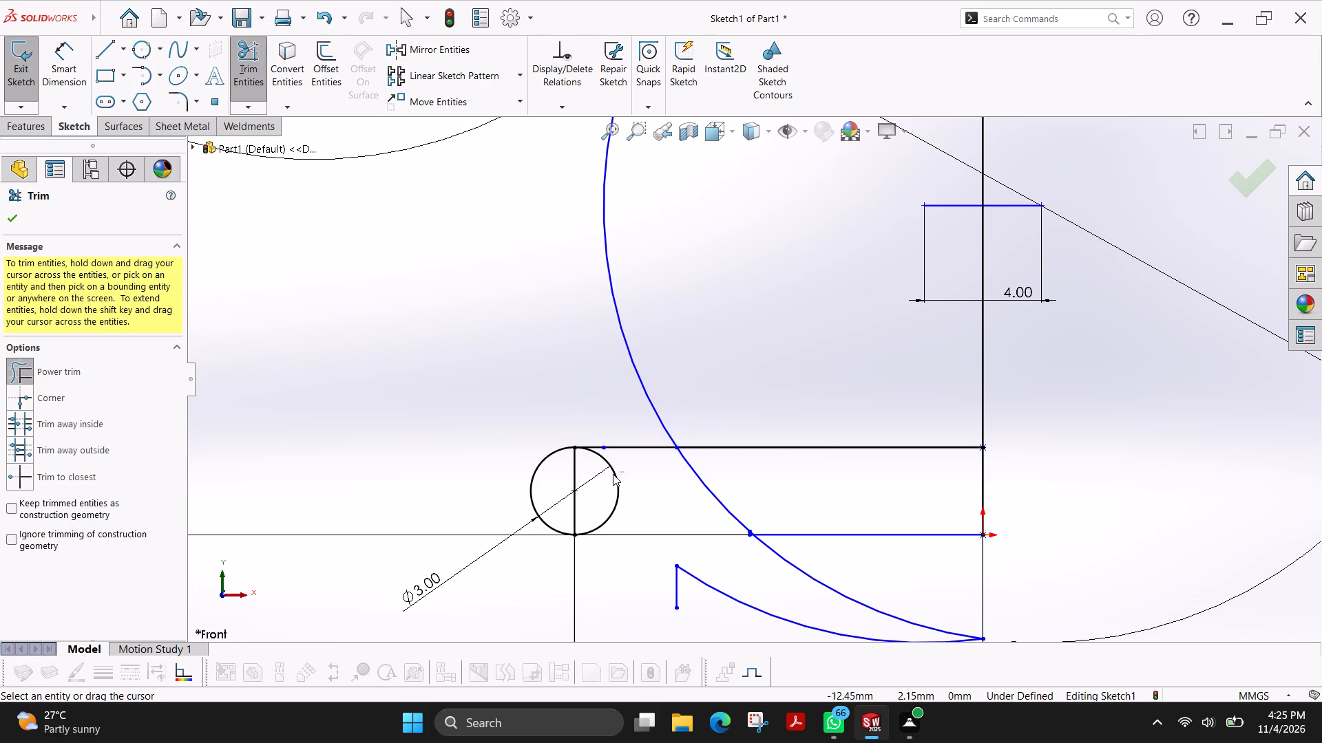
left_click_drag(613, 474, 567, 495)
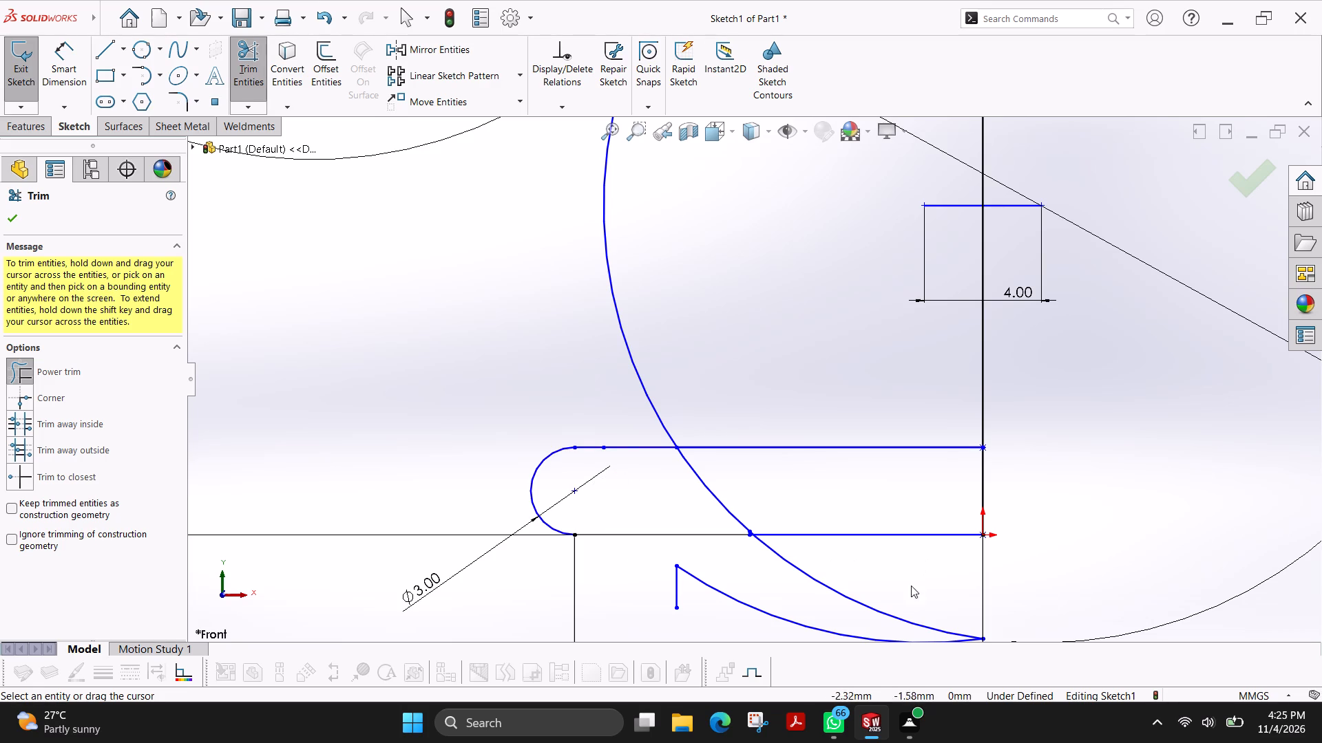
Trim the arcs and short vertical line below the base line, and the 30 mm arc's portion inside the base section.
scroll(894, 590, "up", 1)
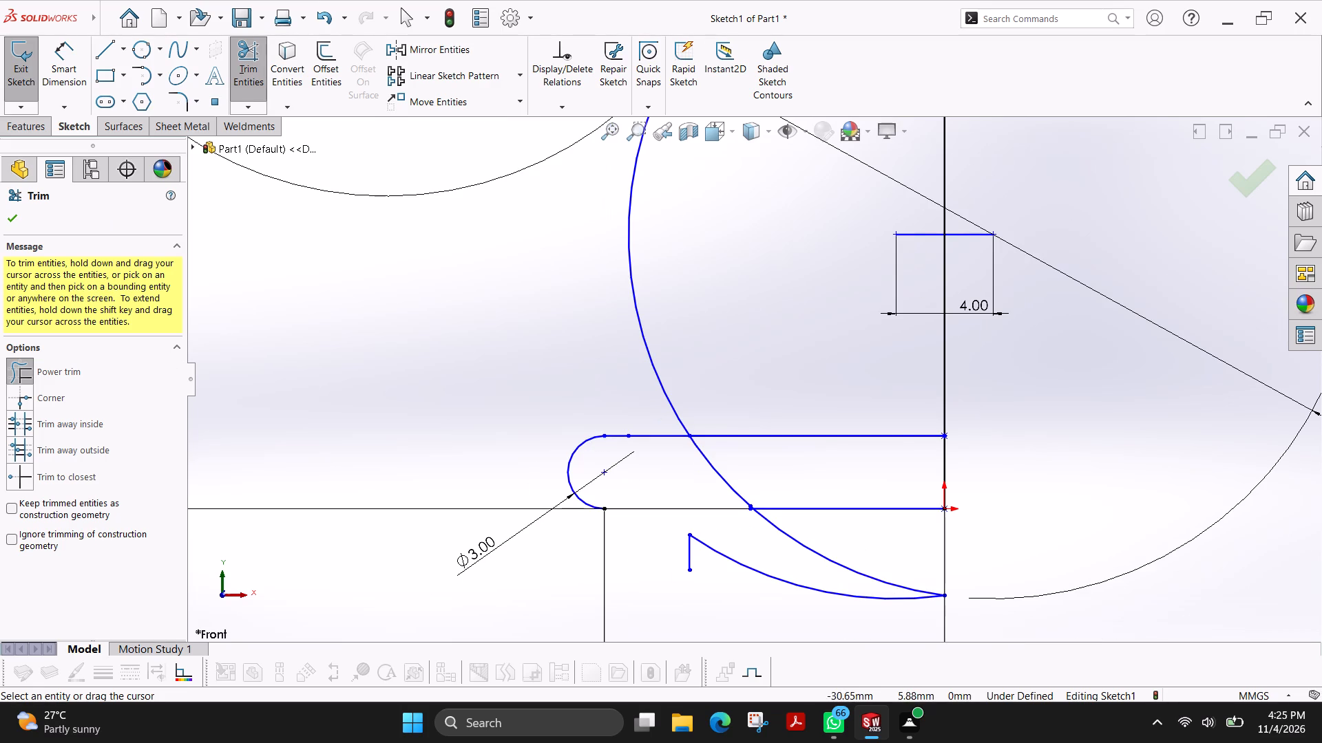
scroll(770, 518, "down", 4)
scroll(736, 475, "down", 3)
scroll(712, 425, "down", 4)
left_click_drag(722, 409, 736, 417)
scroll(718, 511, "up", 4)
scroll(778, 462, "up", 4)
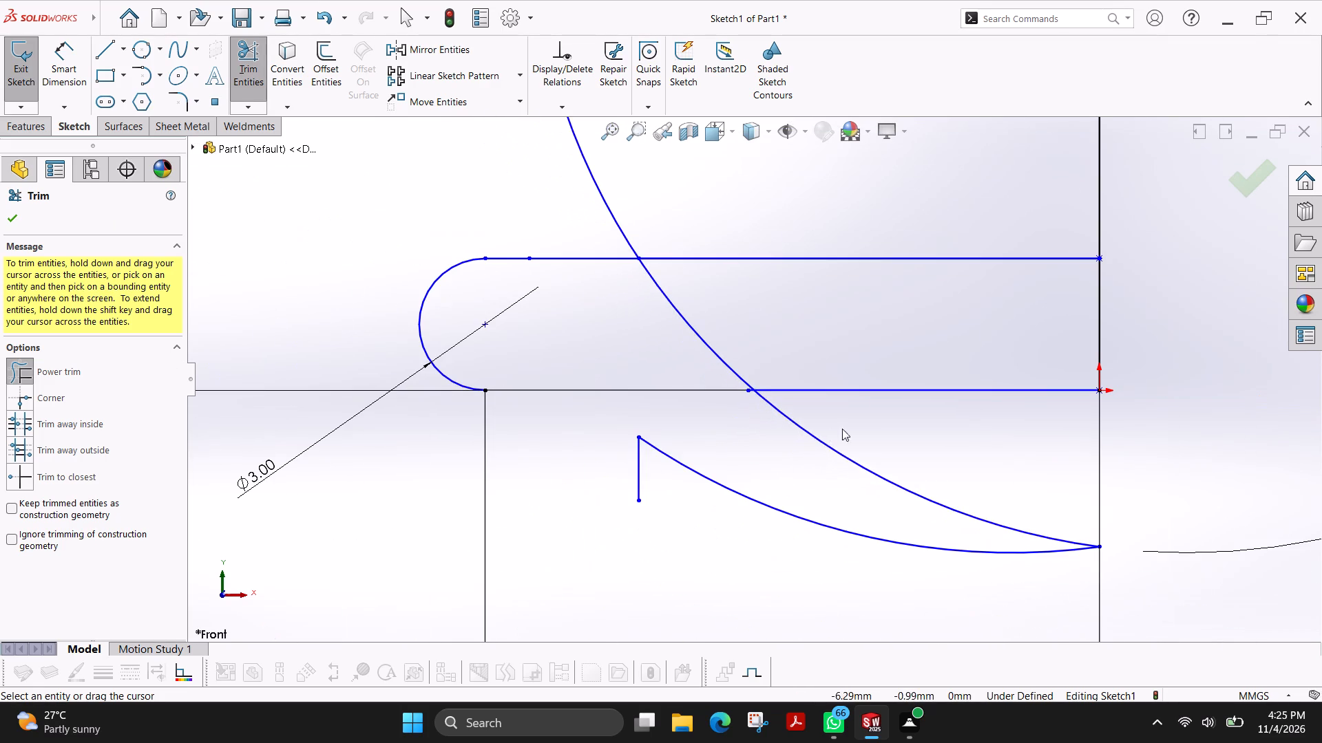
left_click_drag(852, 427, 817, 455)
left_click_drag(780, 466, 716, 514)
left_click_drag(667, 464, 618, 475)
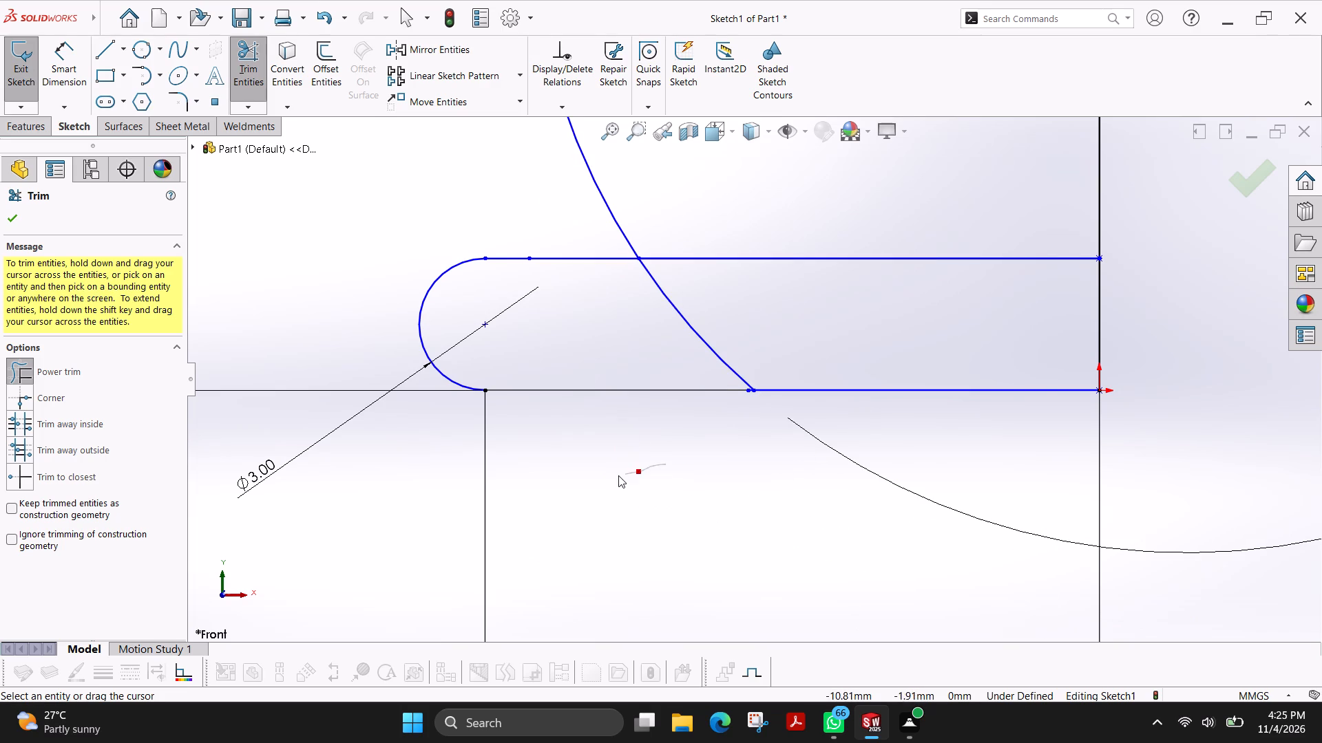
left_click_drag(618, 475, 624, 478)
scroll(956, 427, "up", 5)
scroll(787, 354, "down", 3)
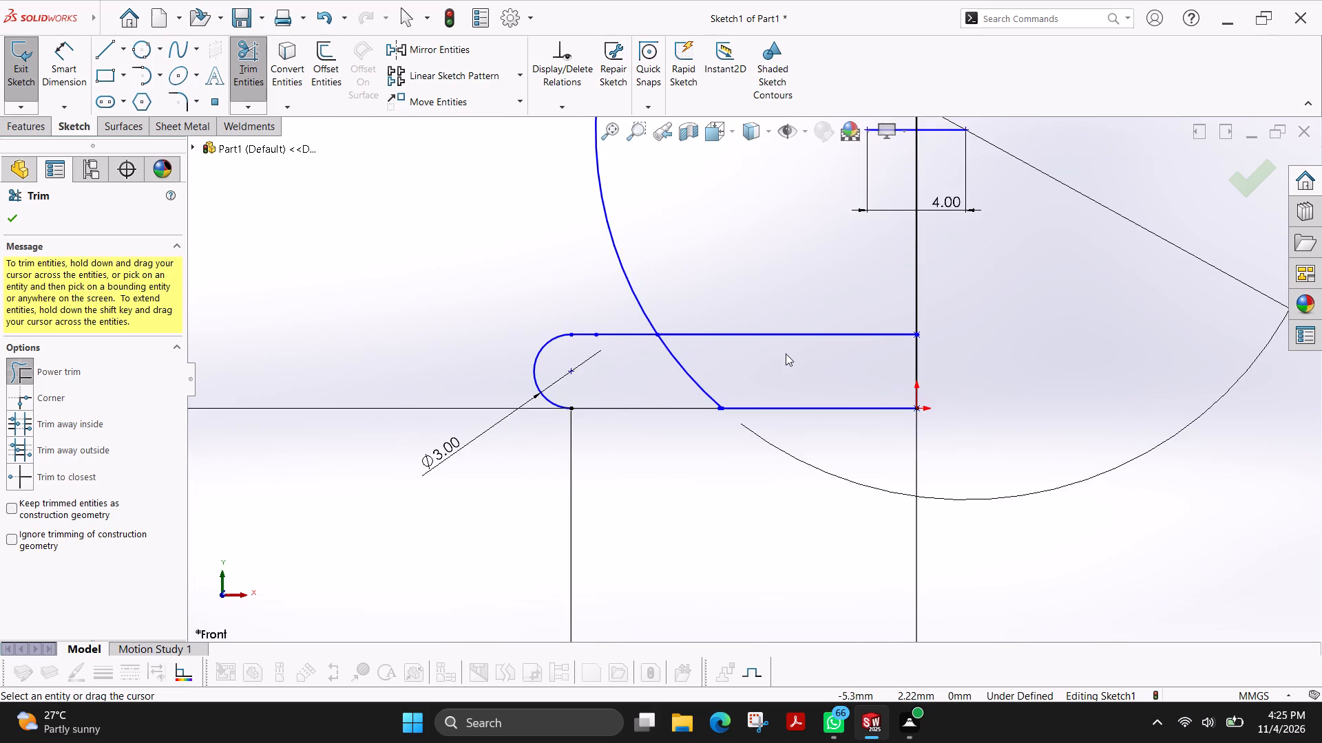
scroll(786, 354, "up", 1)
left_click_drag(722, 357, 687, 371)
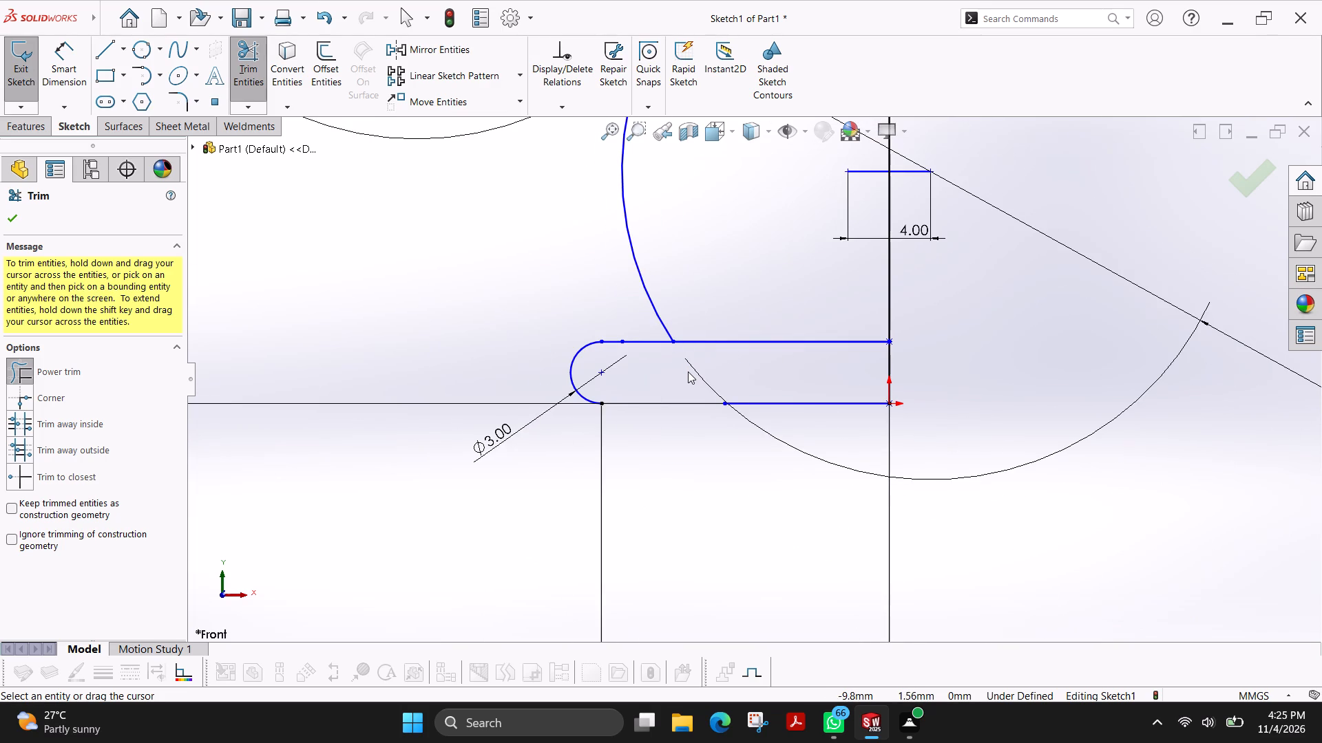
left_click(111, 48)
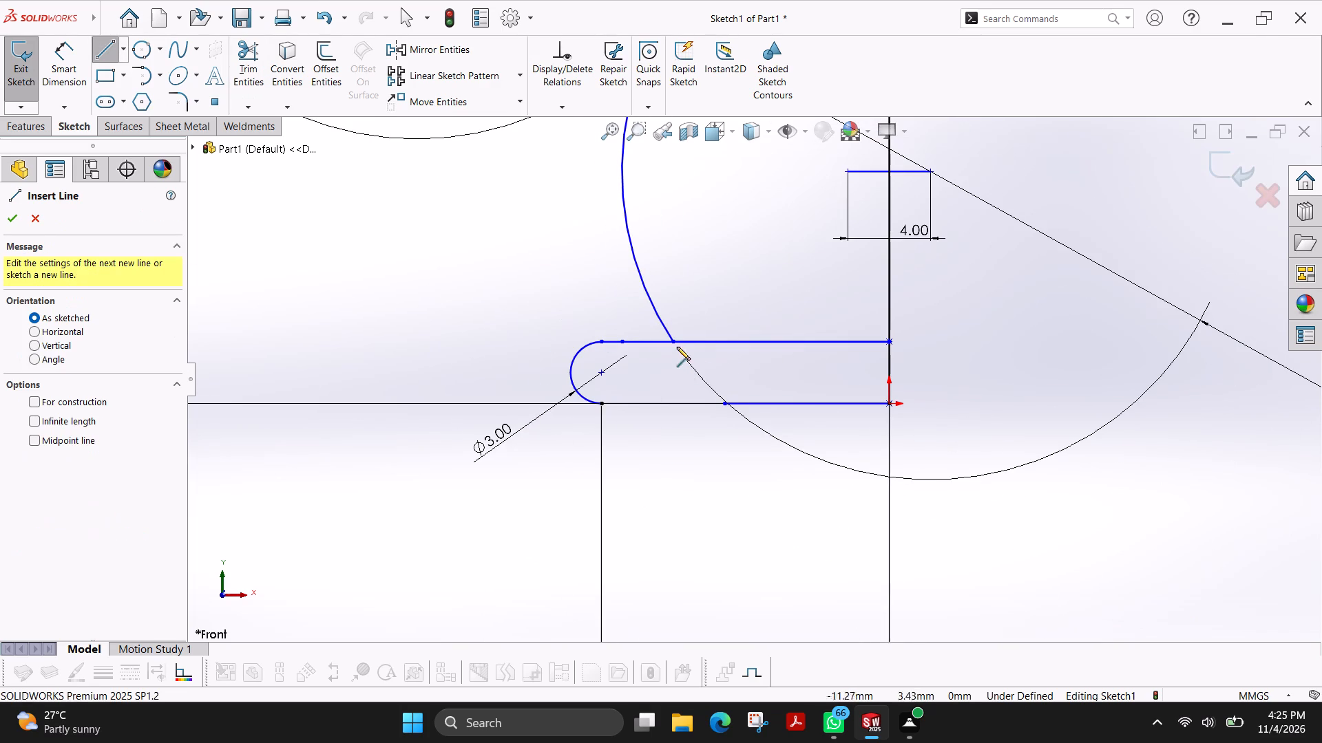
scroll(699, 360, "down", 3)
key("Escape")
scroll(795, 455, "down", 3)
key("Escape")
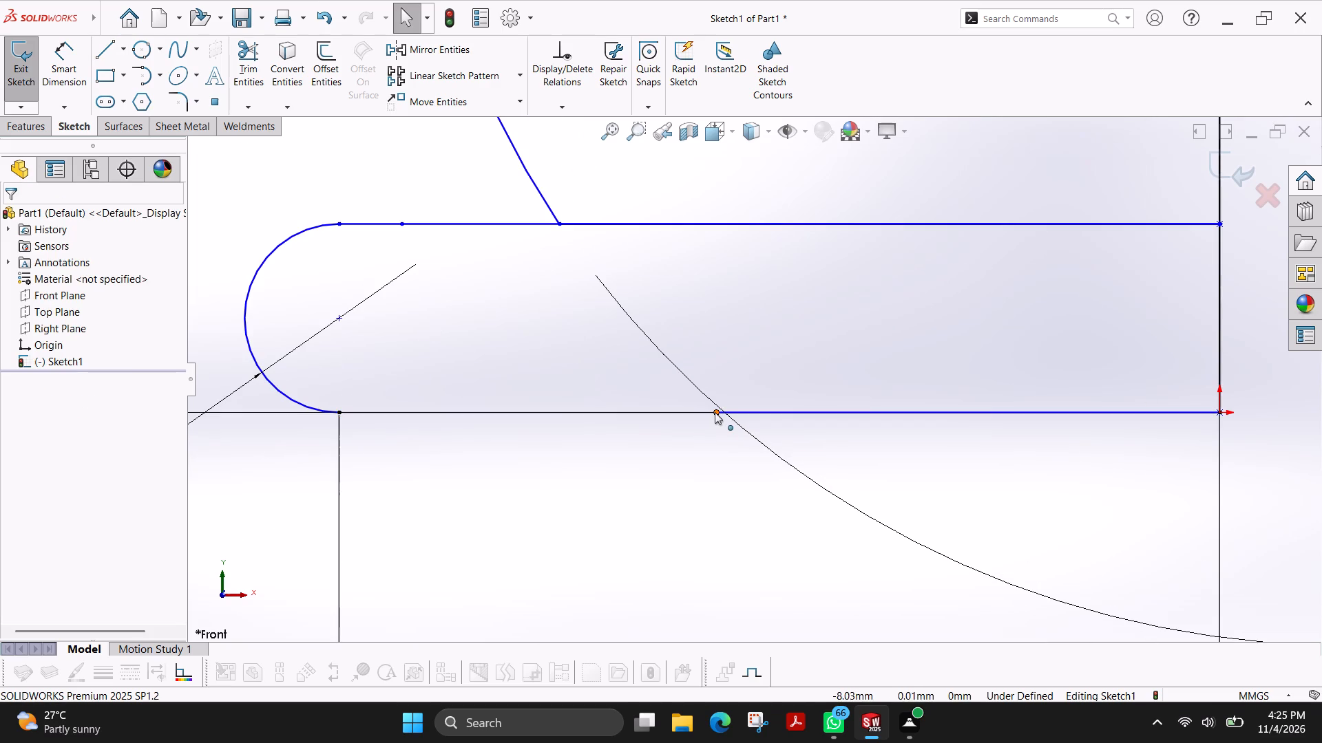
Extend the bottom base line by moving its free endpoint onto the lower end of the base bead's half circle.
left_click(715, 412)
left_click_drag(717, 413, 340, 410)
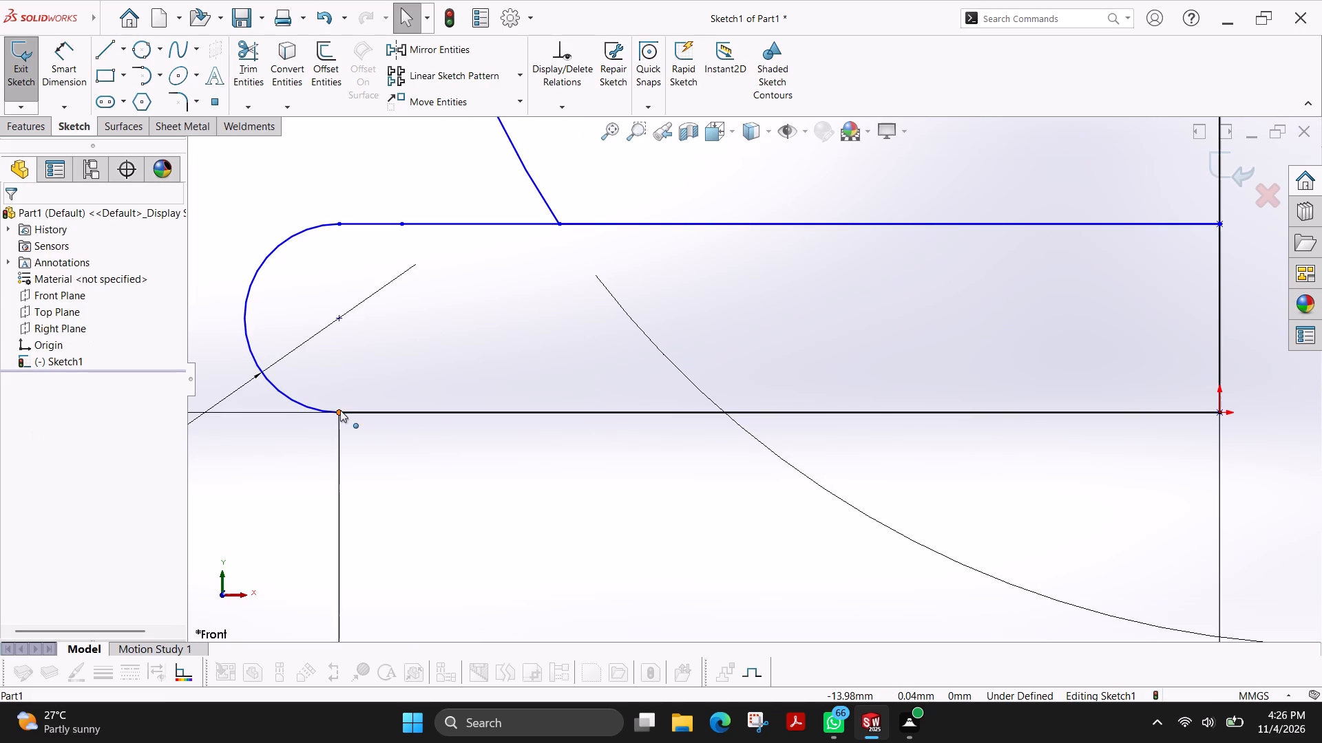
Revolve all closed regions of the half profile, including both beads, 360 degrees about the vertical centre line into a solid.
scroll(570, 446, "up", 2)
scroll(648, 340, "up", 5)
scroll(791, 294, "up", 8)
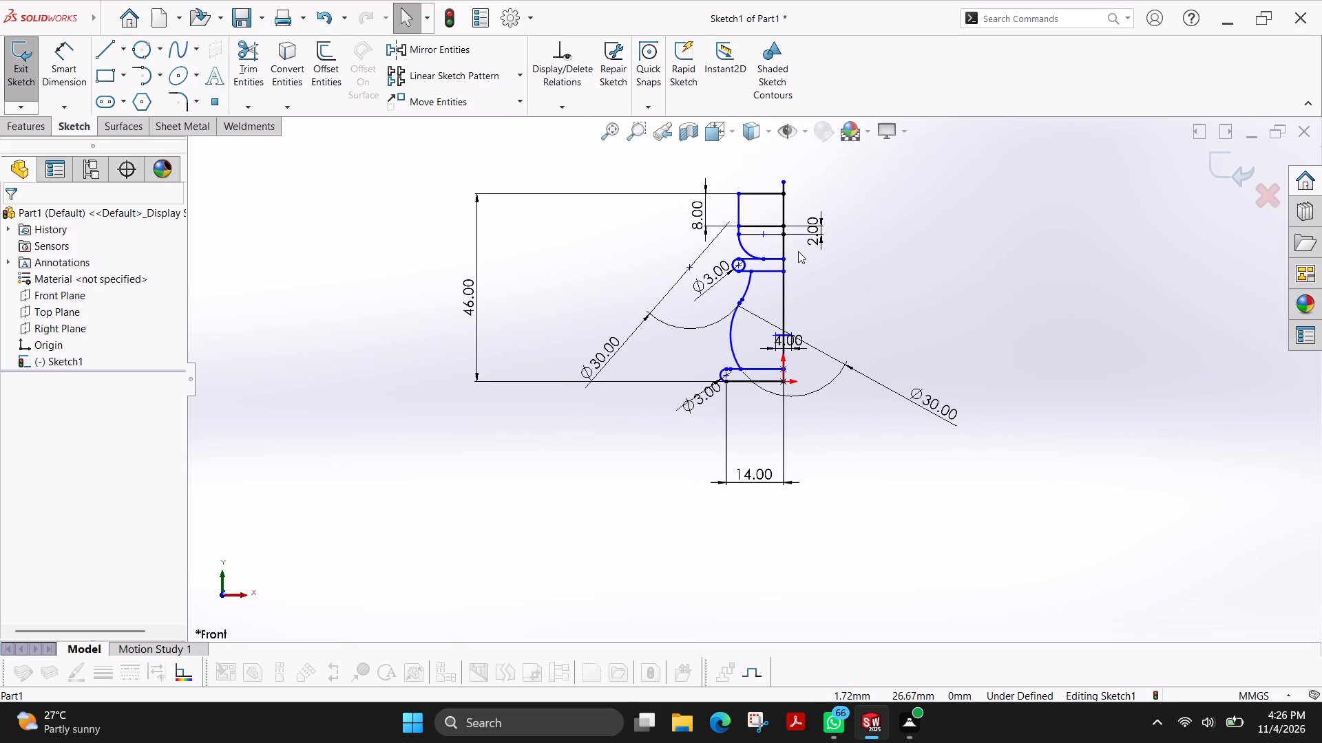
left_click(14, 129)
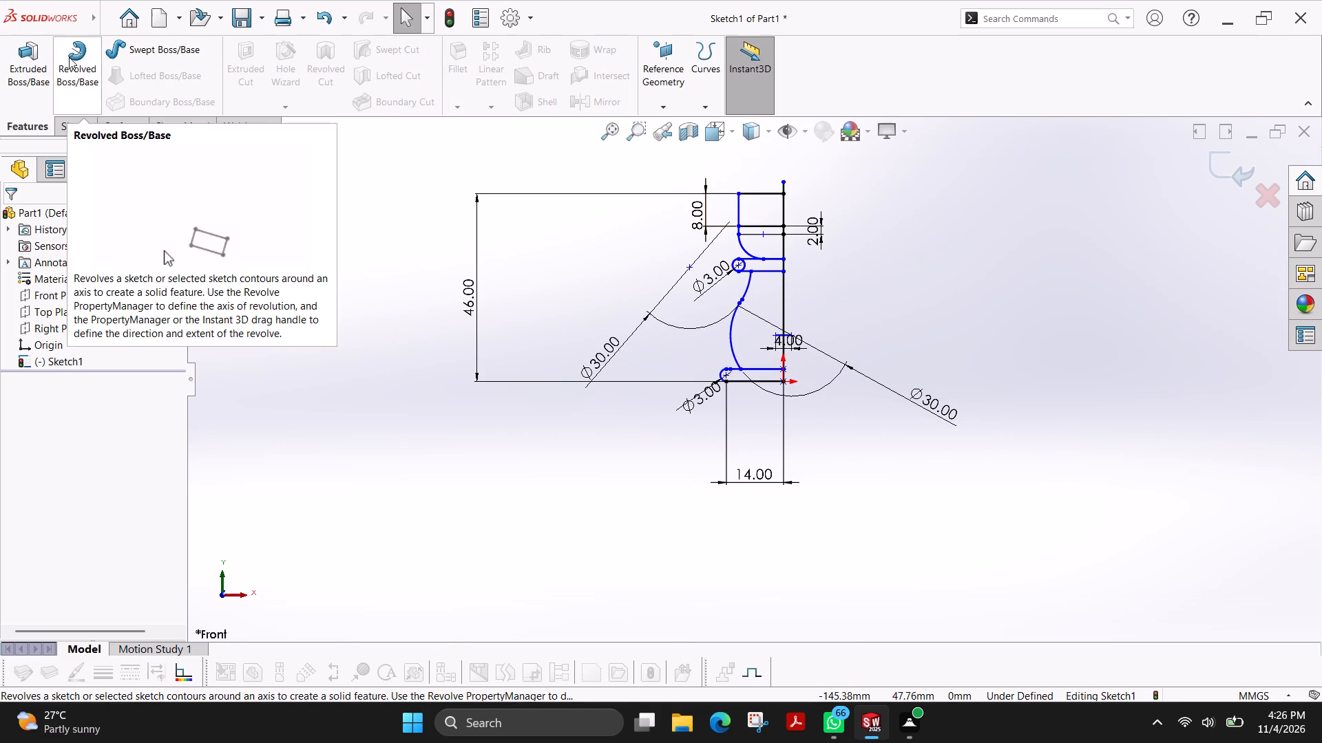
left_click(67, 57)
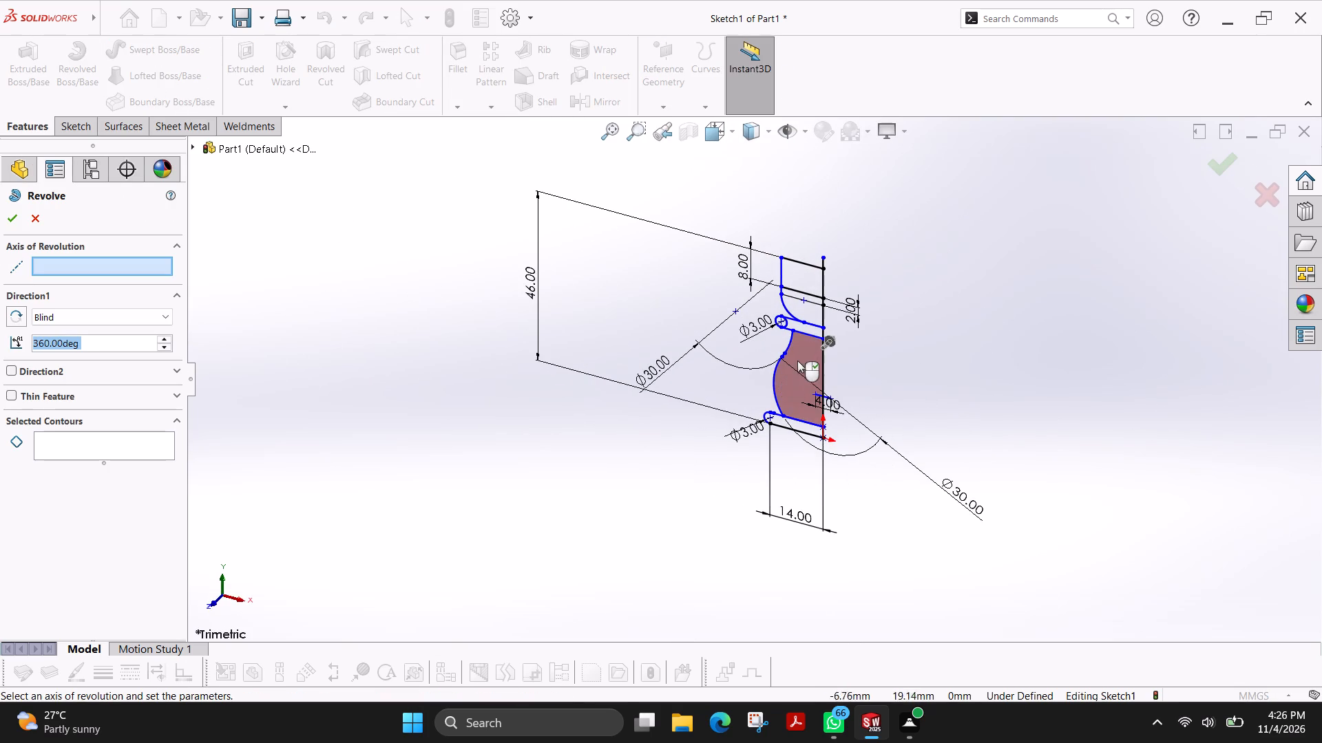
left_click(799, 357)
left_click(792, 273)
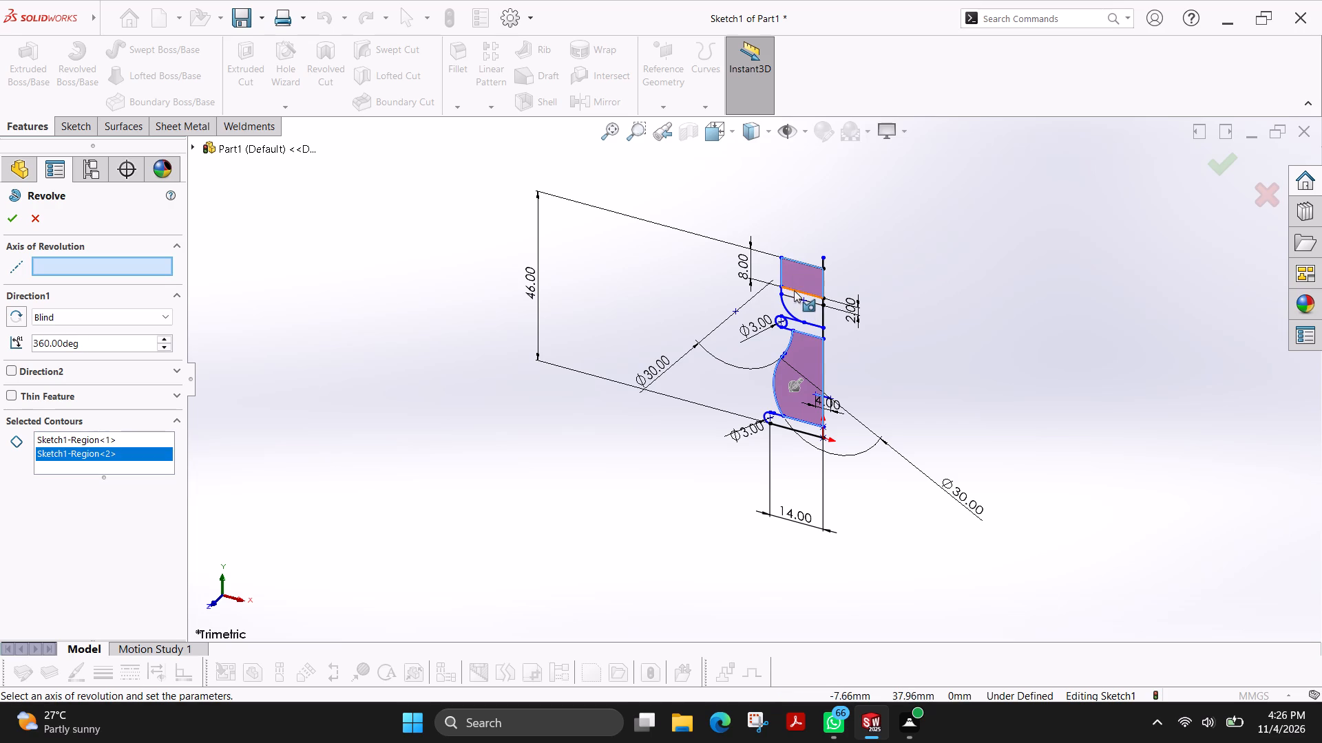
left_click(794, 294)
left_click(797, 306)
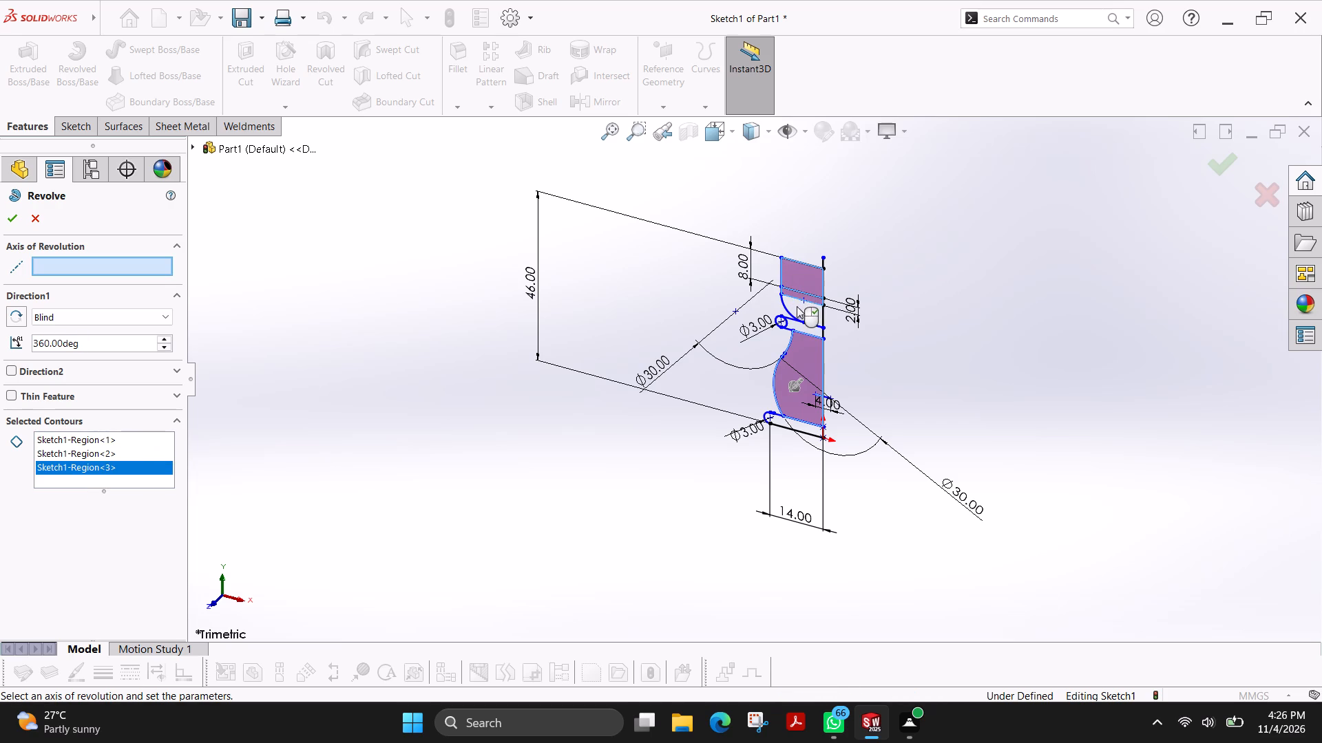
left_click(799, 326)
scroll(798, 326, "down", 5)
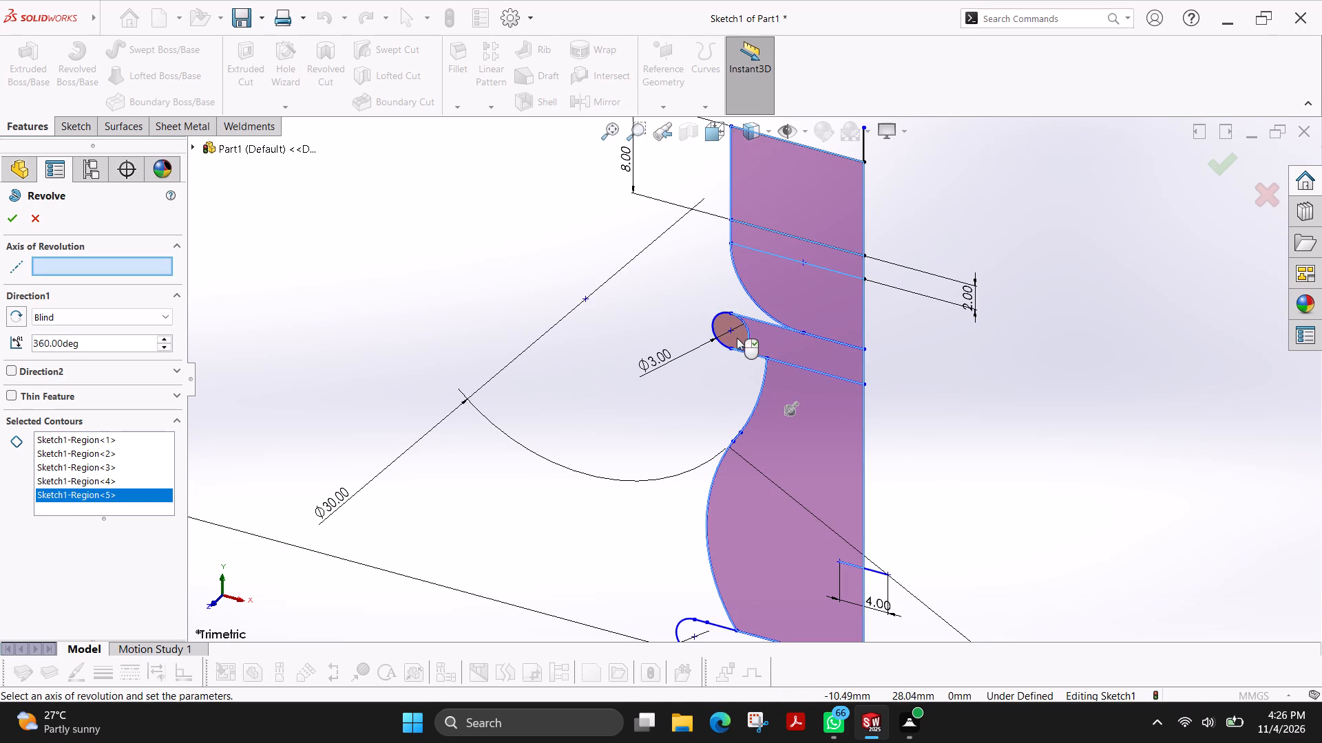
left_click(737, 337)
scroll(799, 451, "up", 2)
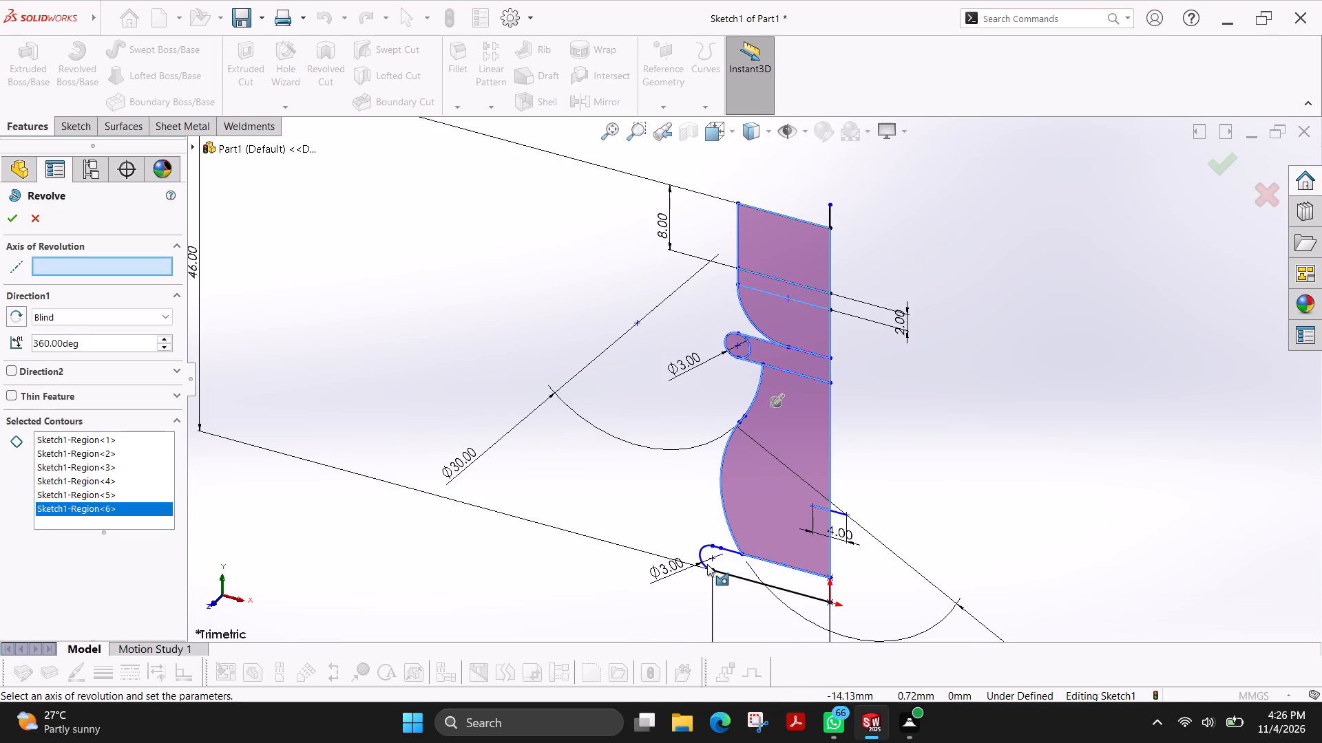
left_click(733, 565)
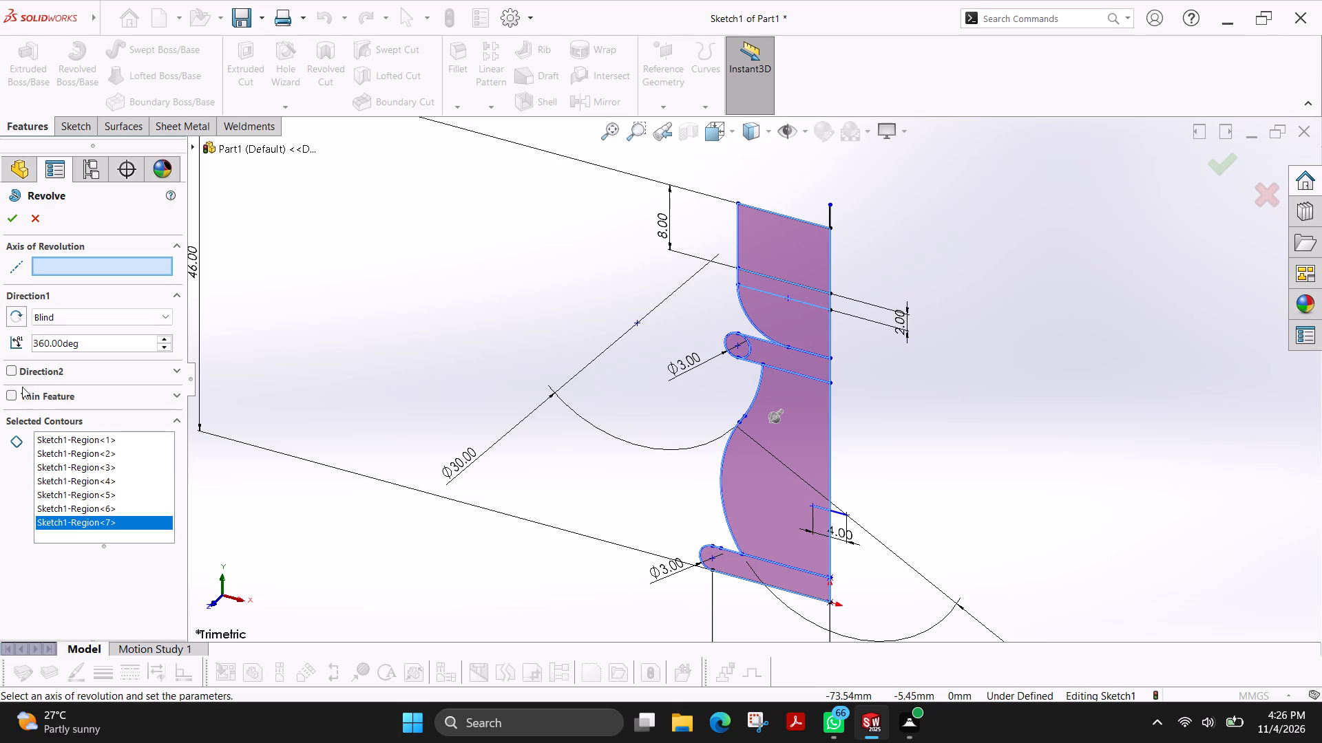
left_click(41, 263)
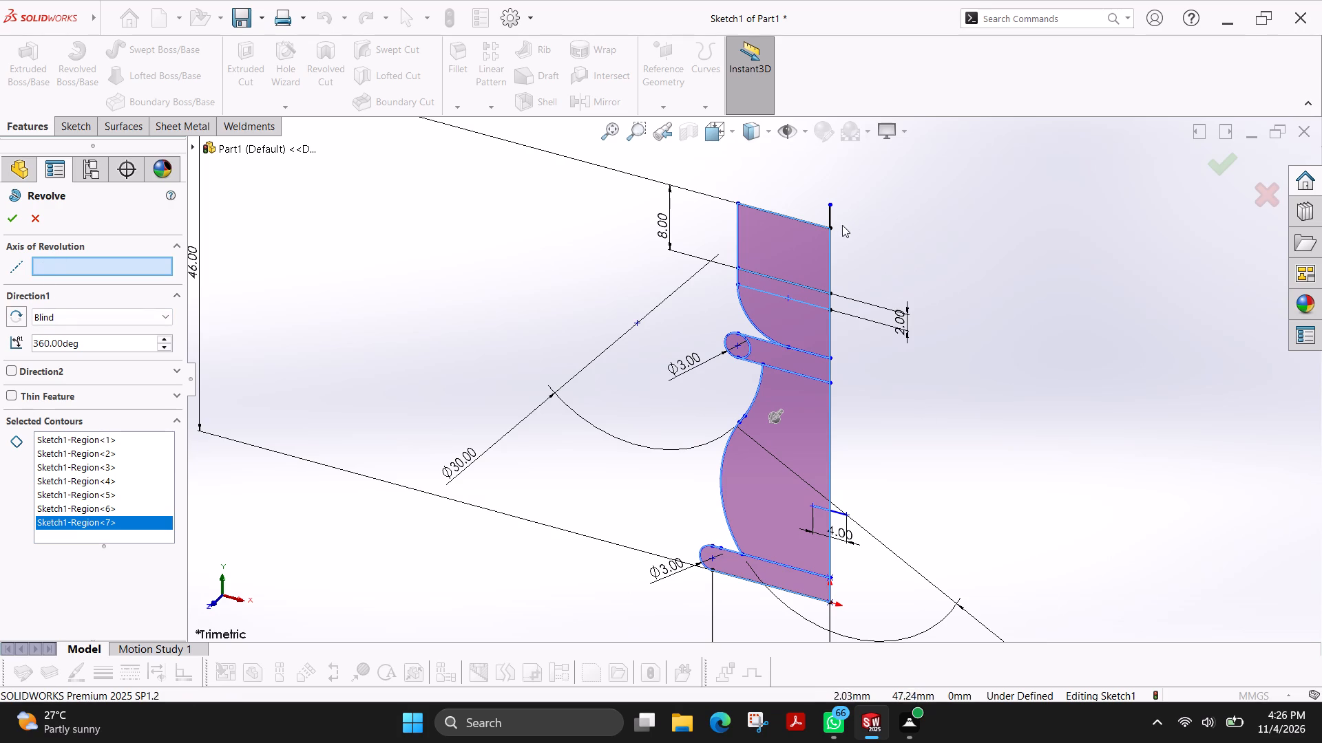
left_click(832, 217)
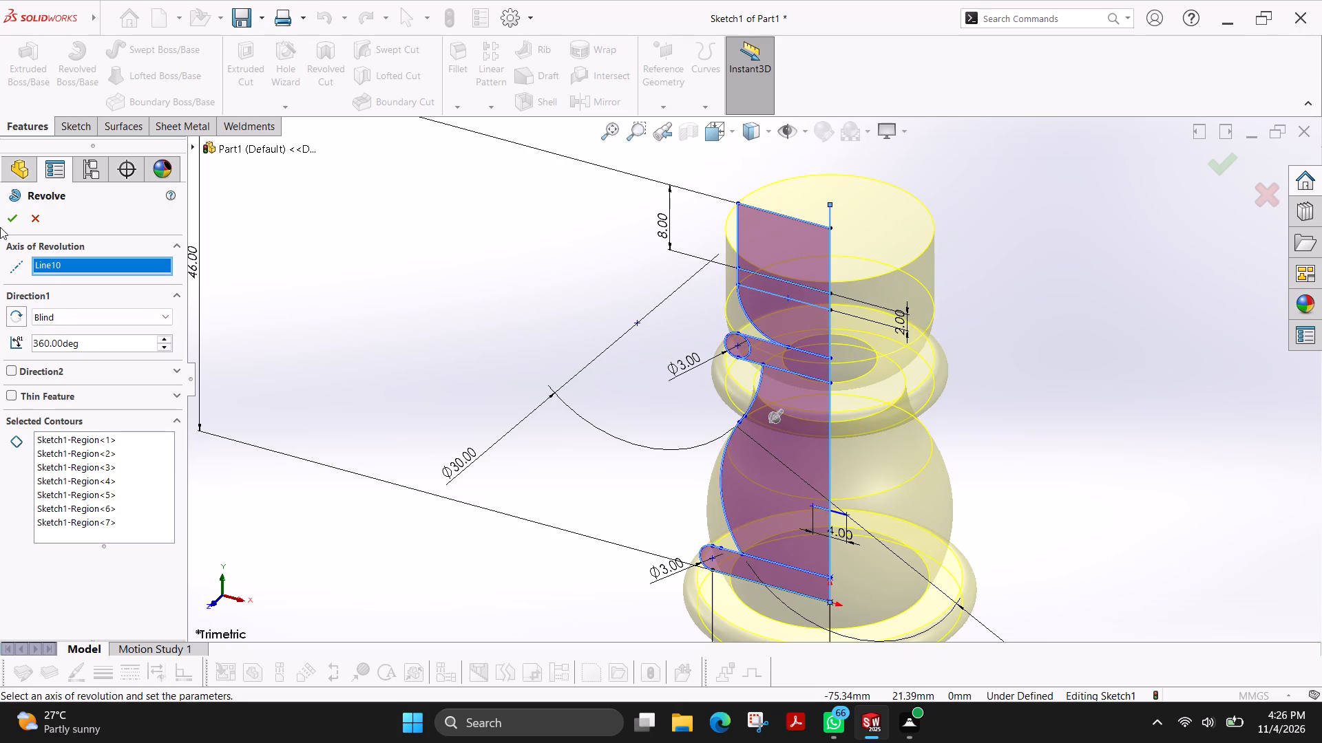
left_click(14, 222)
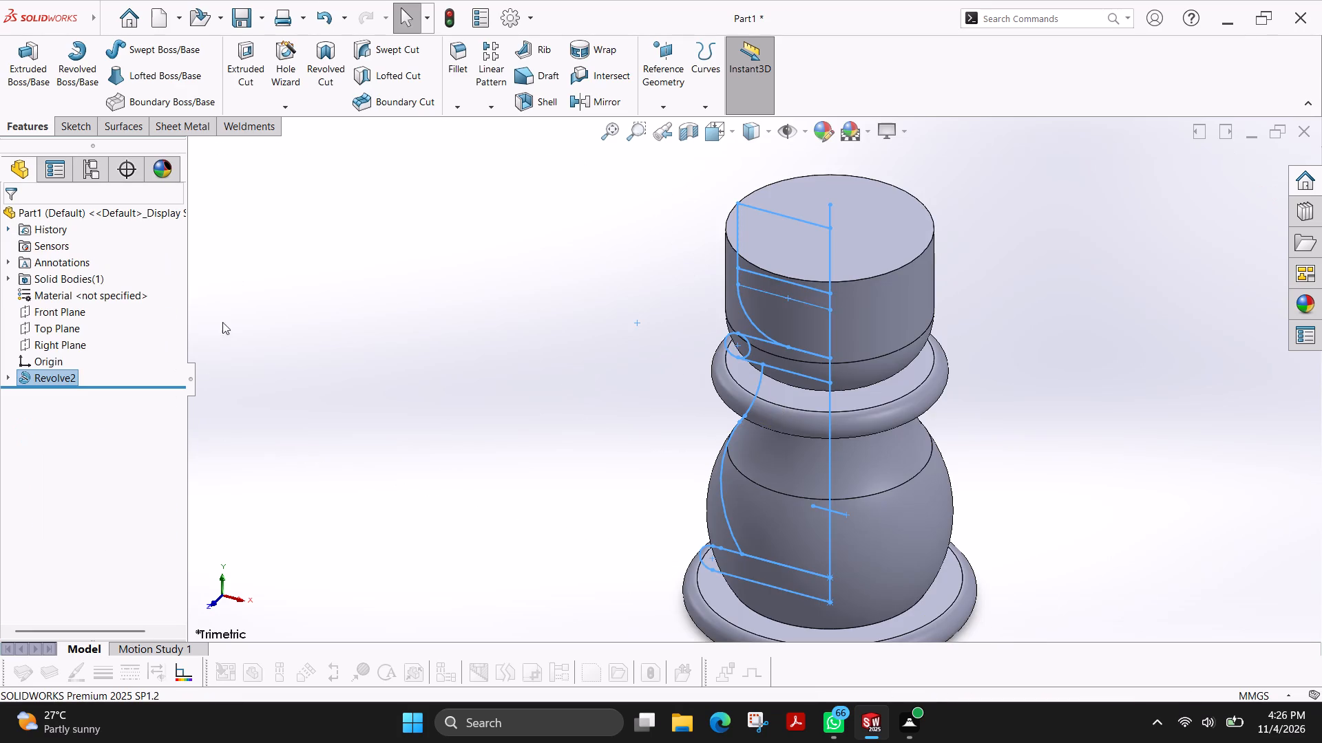
scroll(713, 369, "up", 4)
key("Escape")
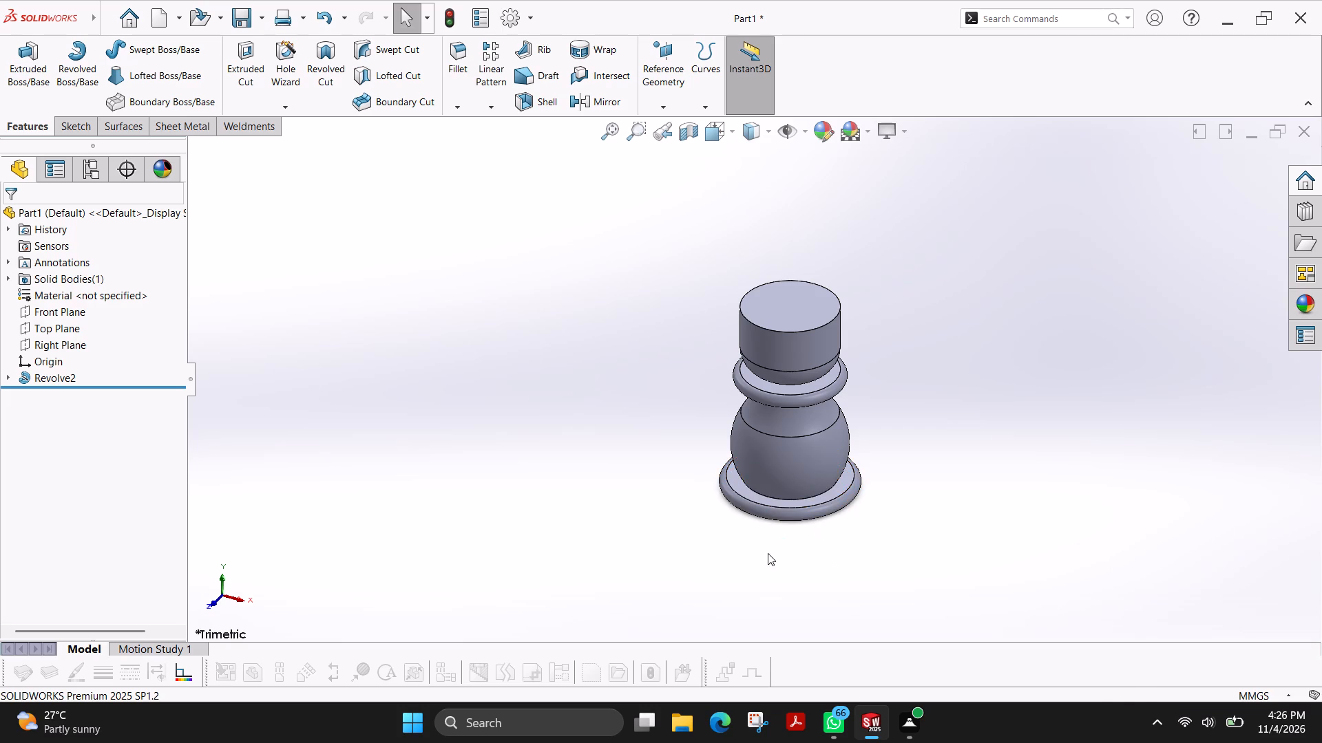
Start a new sketch on the Front Plane of the revolved body.
middle_click_drag(768, 553, 754, 449)
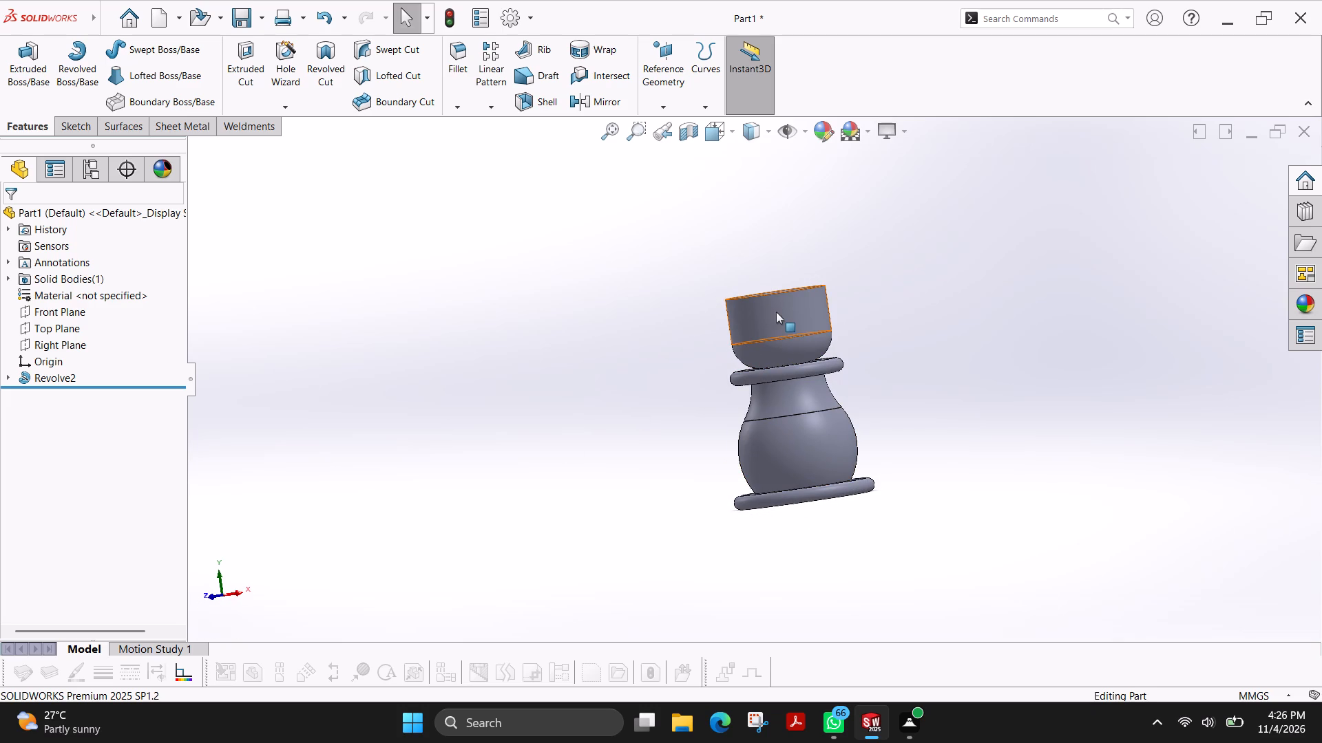
scroll(764, 356, "down", 3)
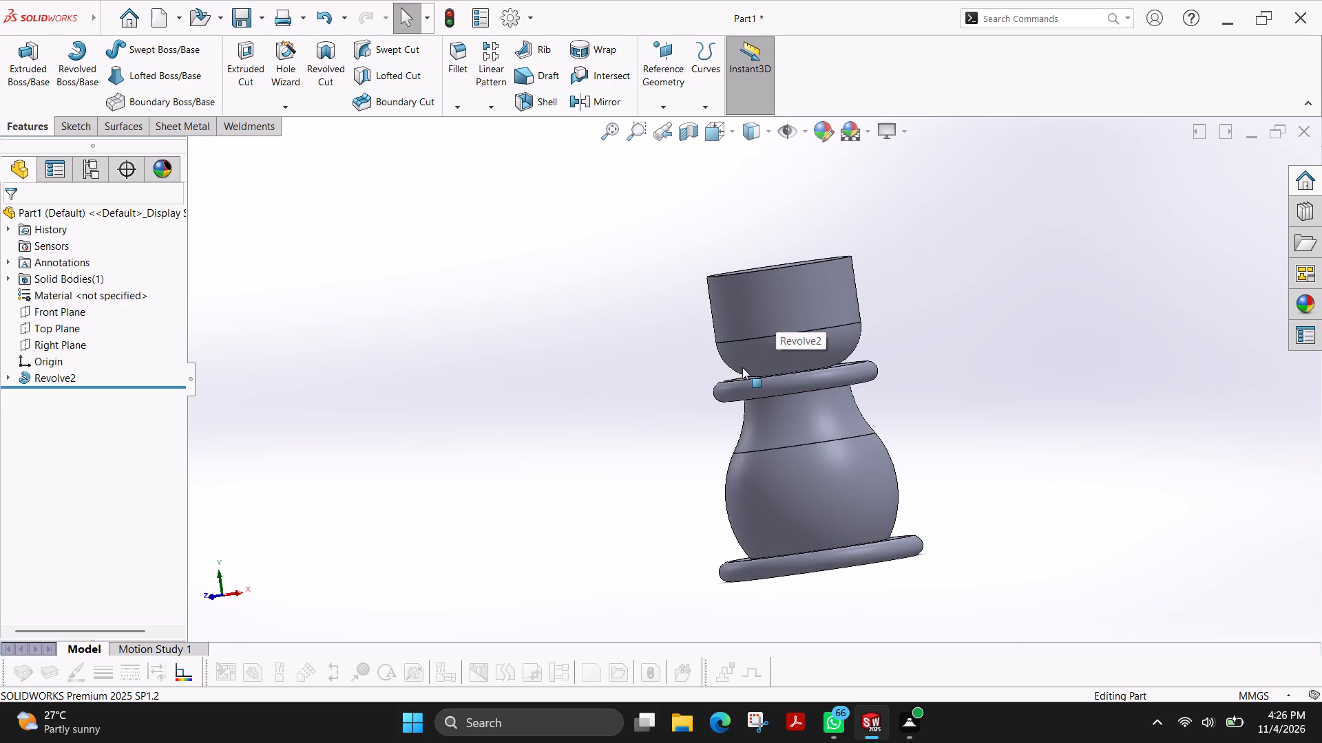
scroll(722, 387, "down", 2)
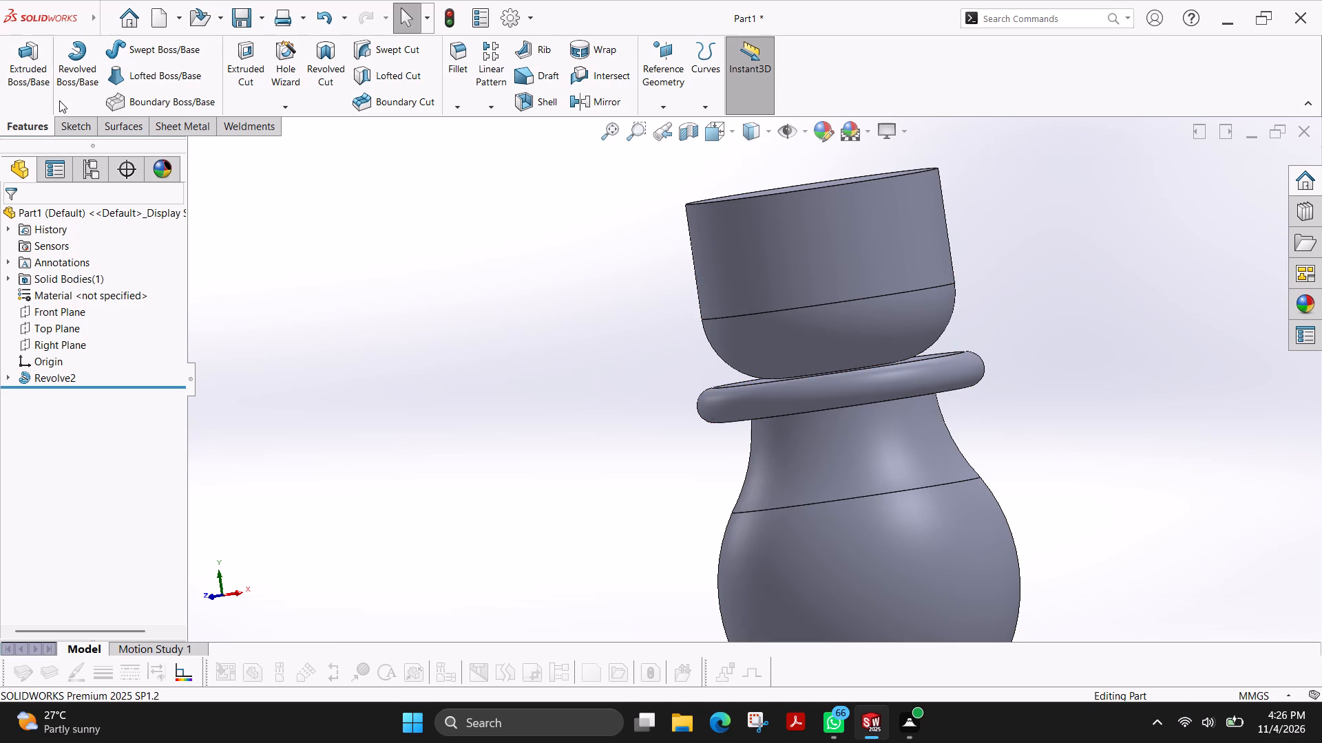
left_click(71, 124)
left_click(10, 56)
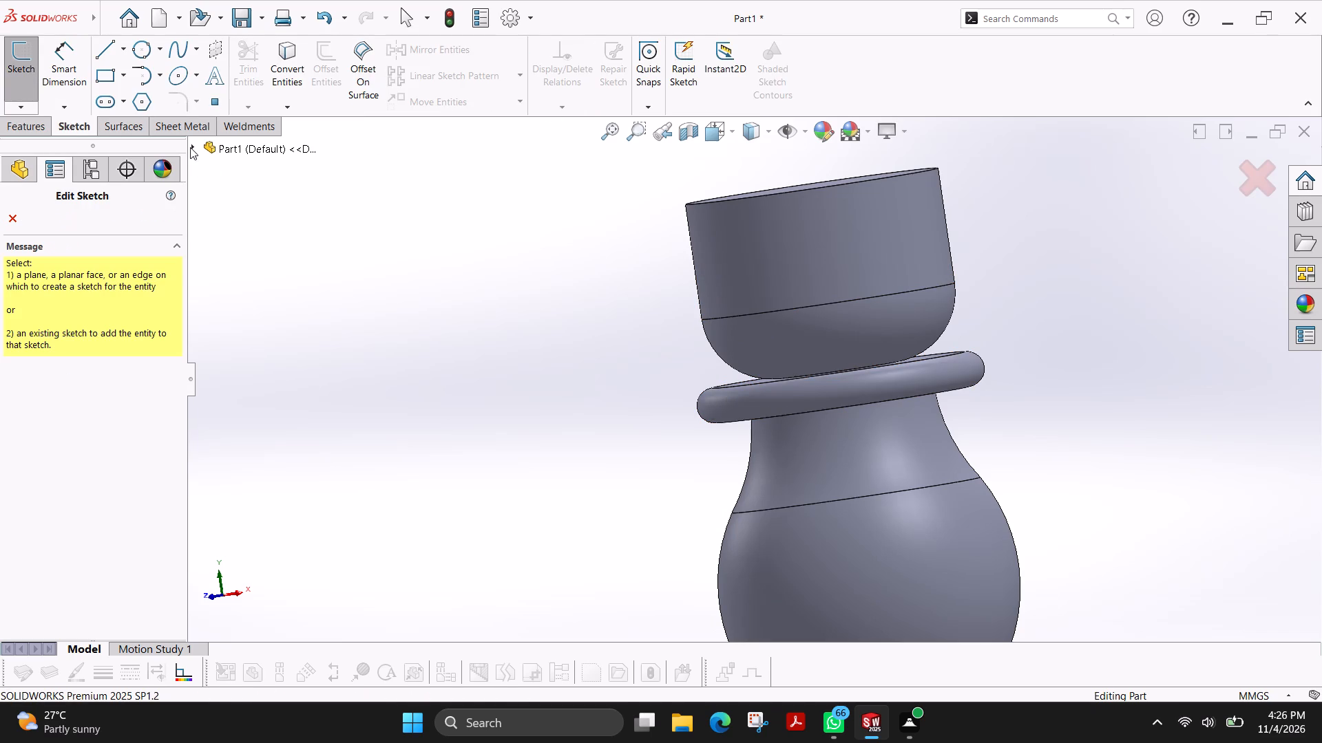
left_click(190, 147)
left_click(262, 246)
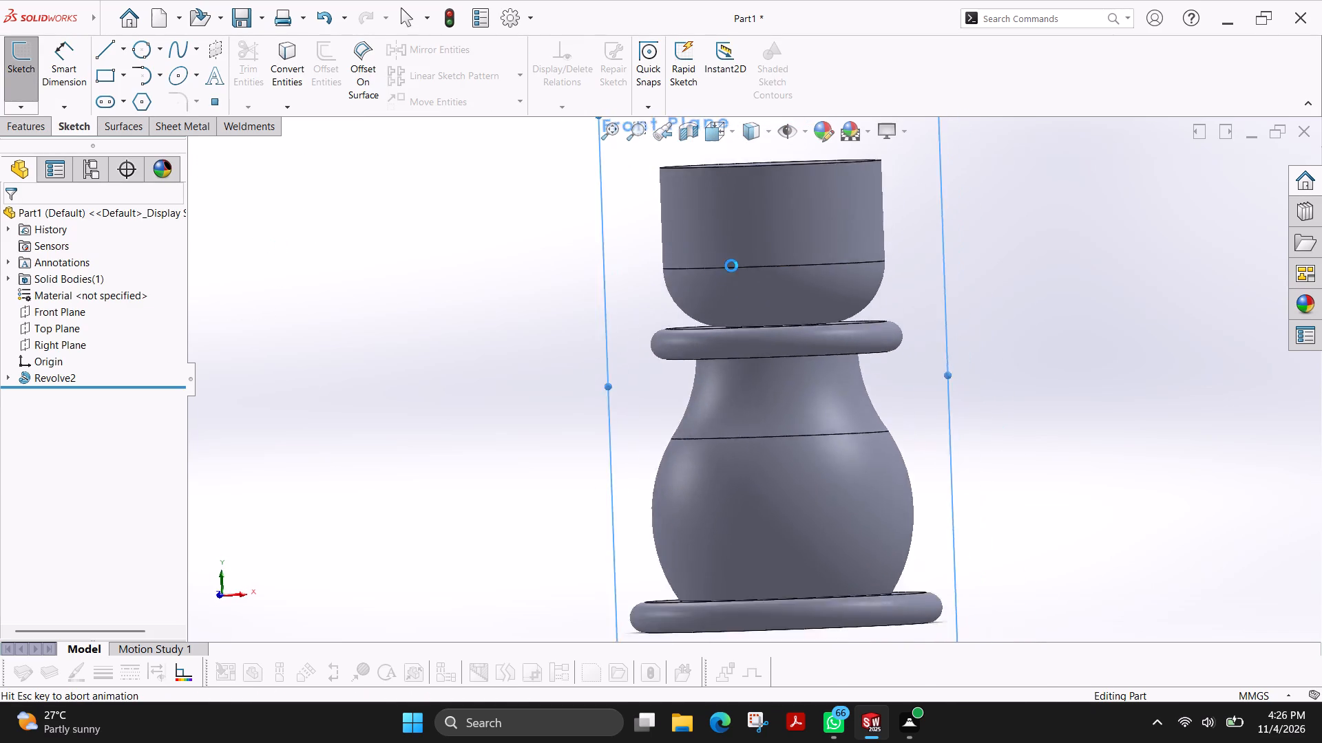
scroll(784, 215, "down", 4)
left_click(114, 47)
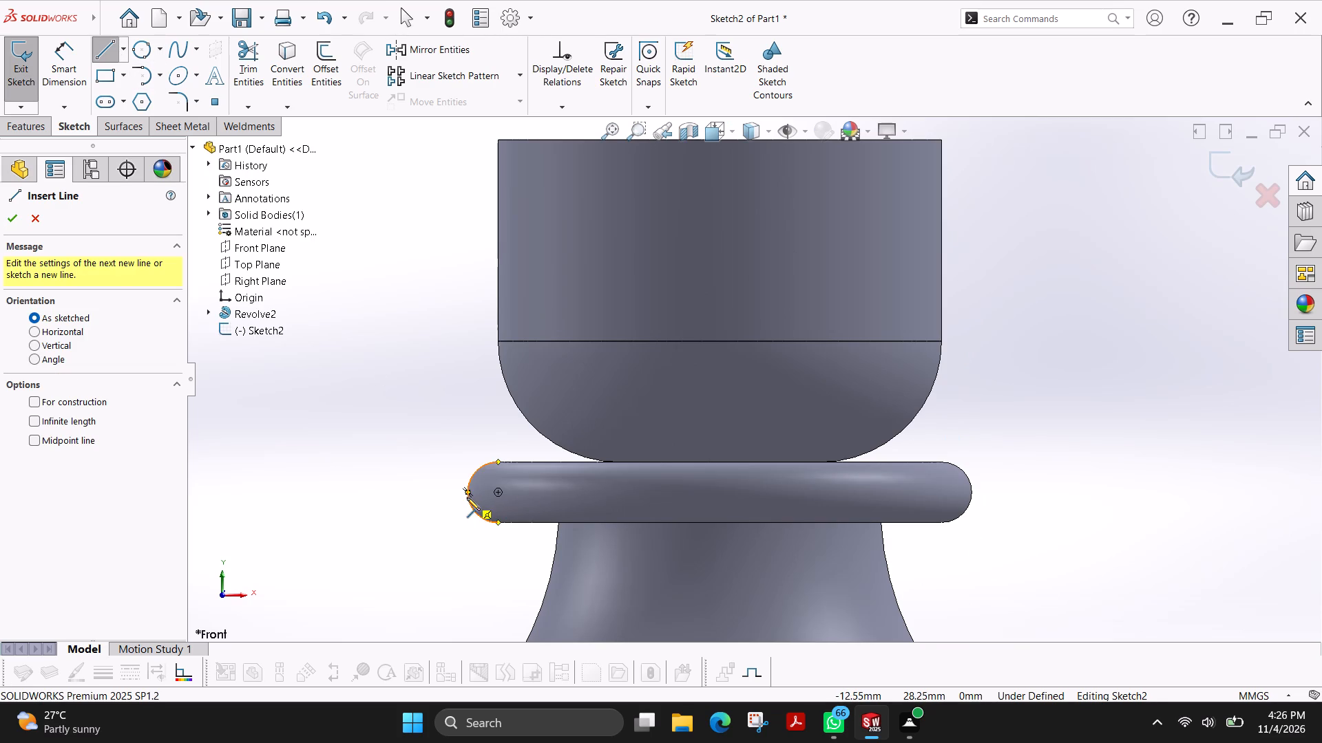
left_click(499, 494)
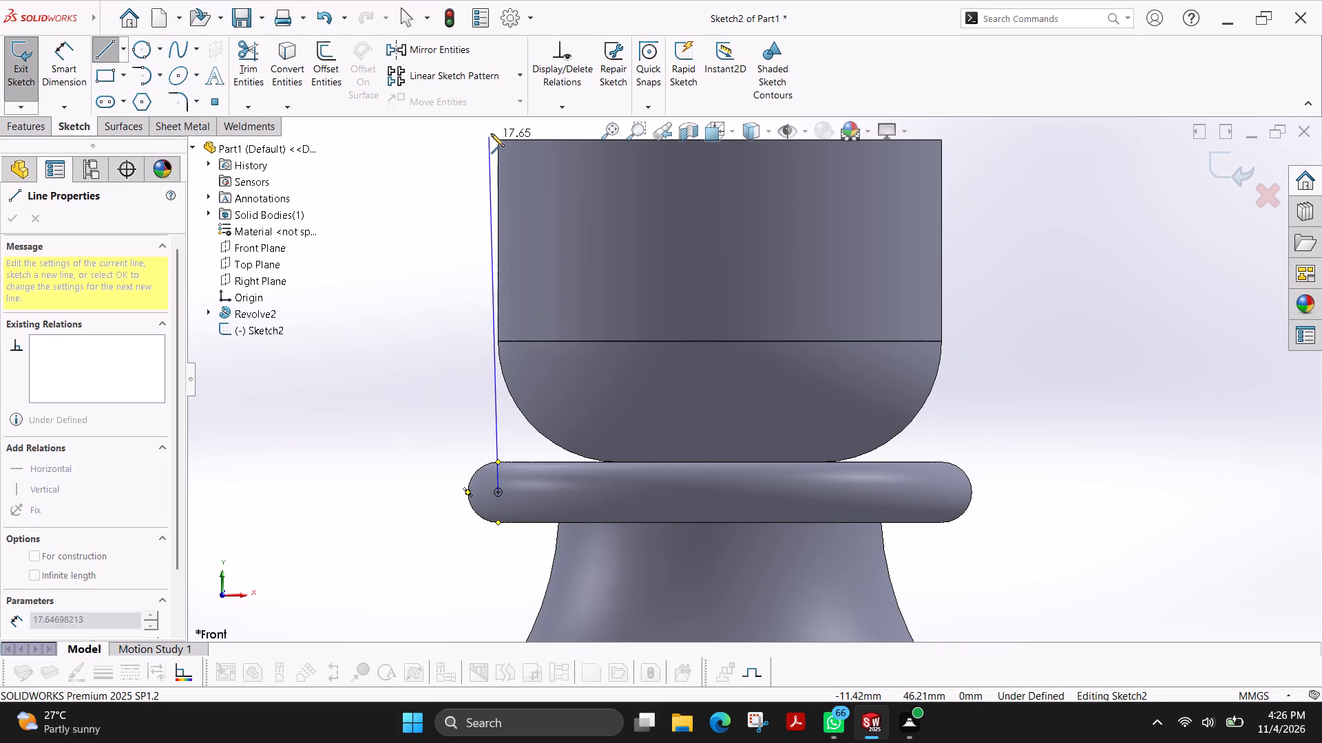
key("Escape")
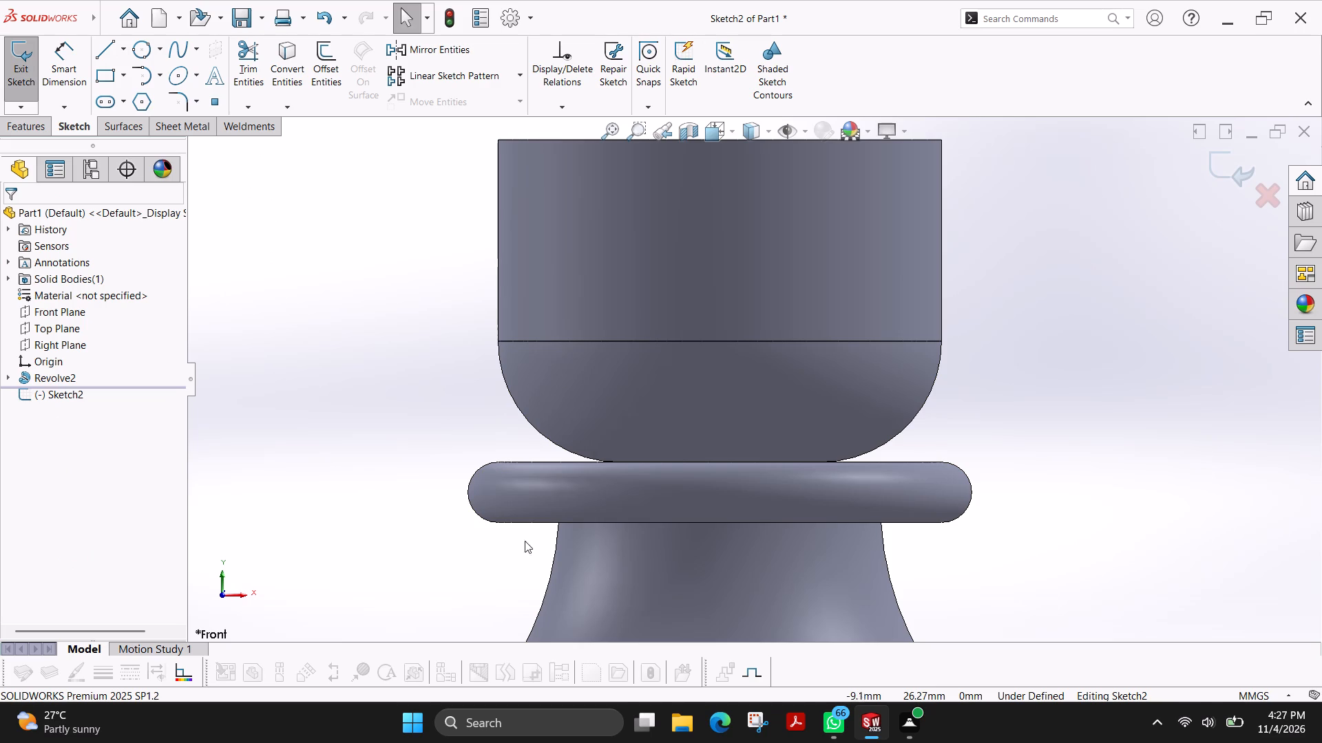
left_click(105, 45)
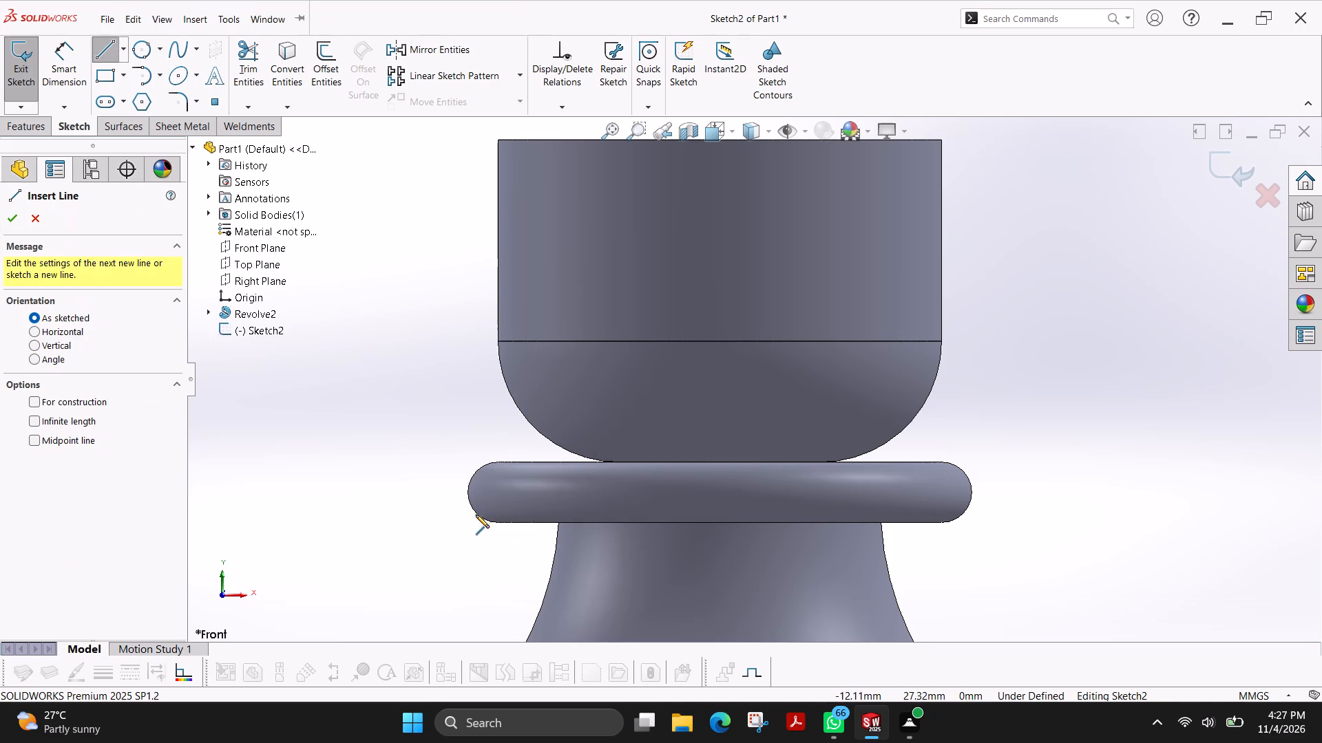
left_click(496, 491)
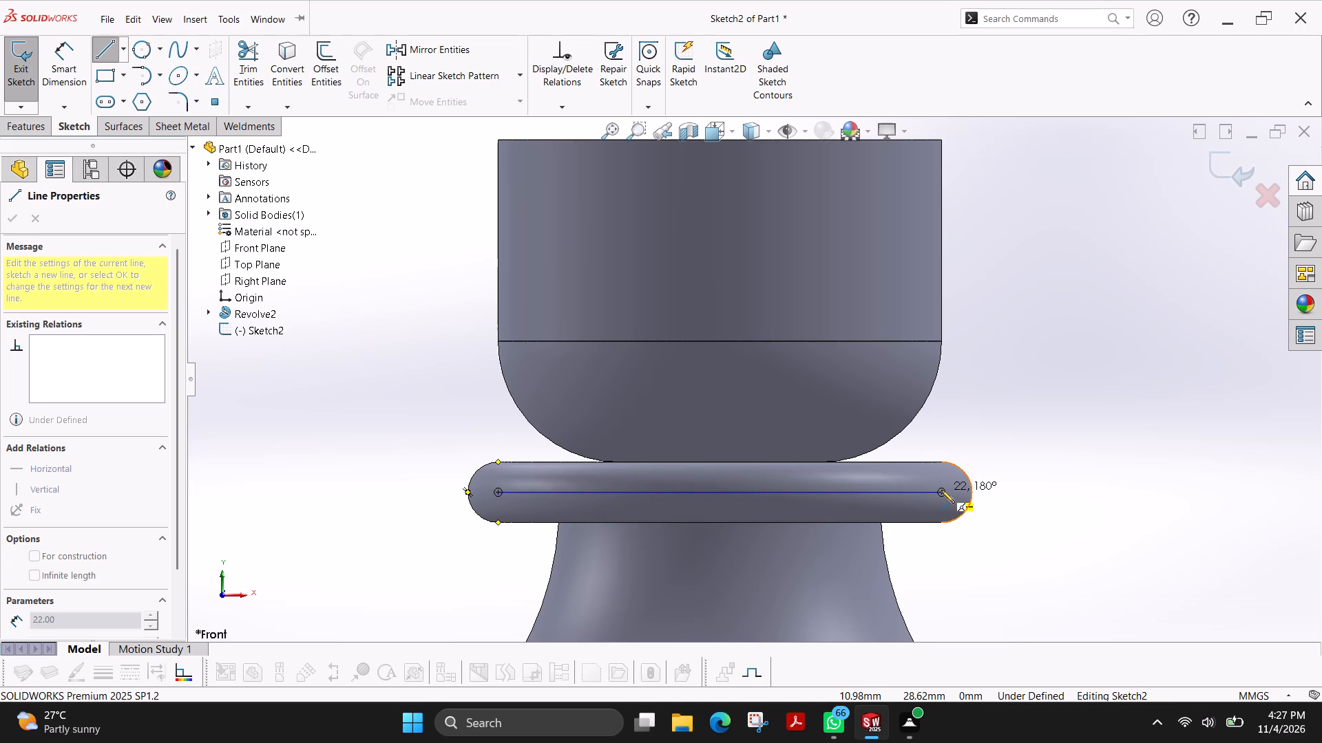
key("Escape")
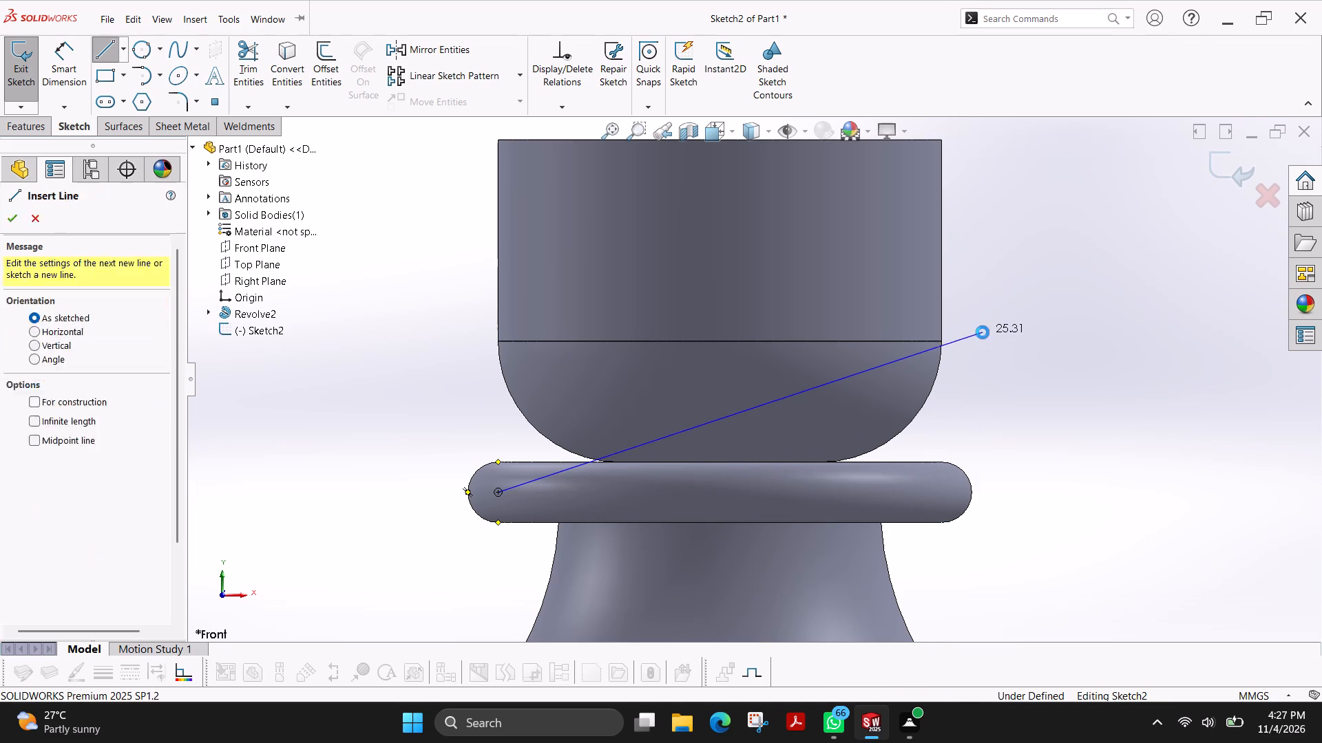
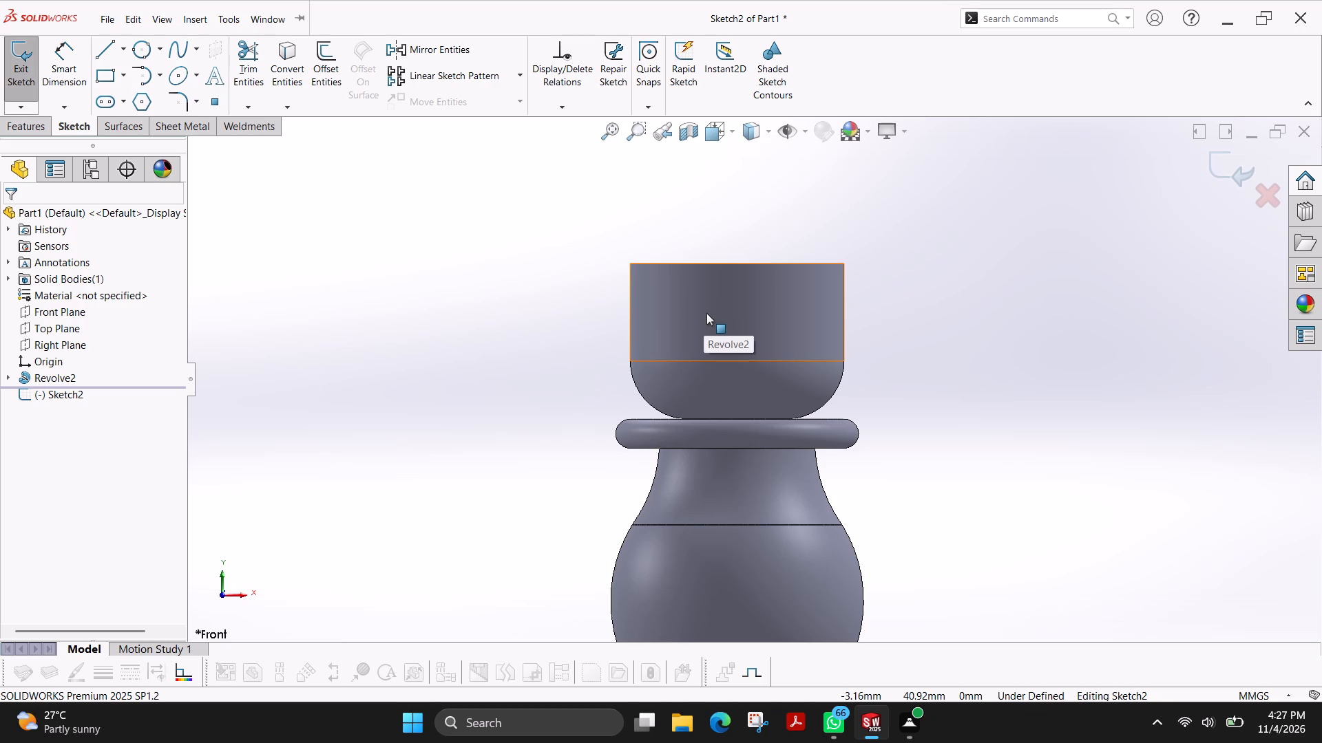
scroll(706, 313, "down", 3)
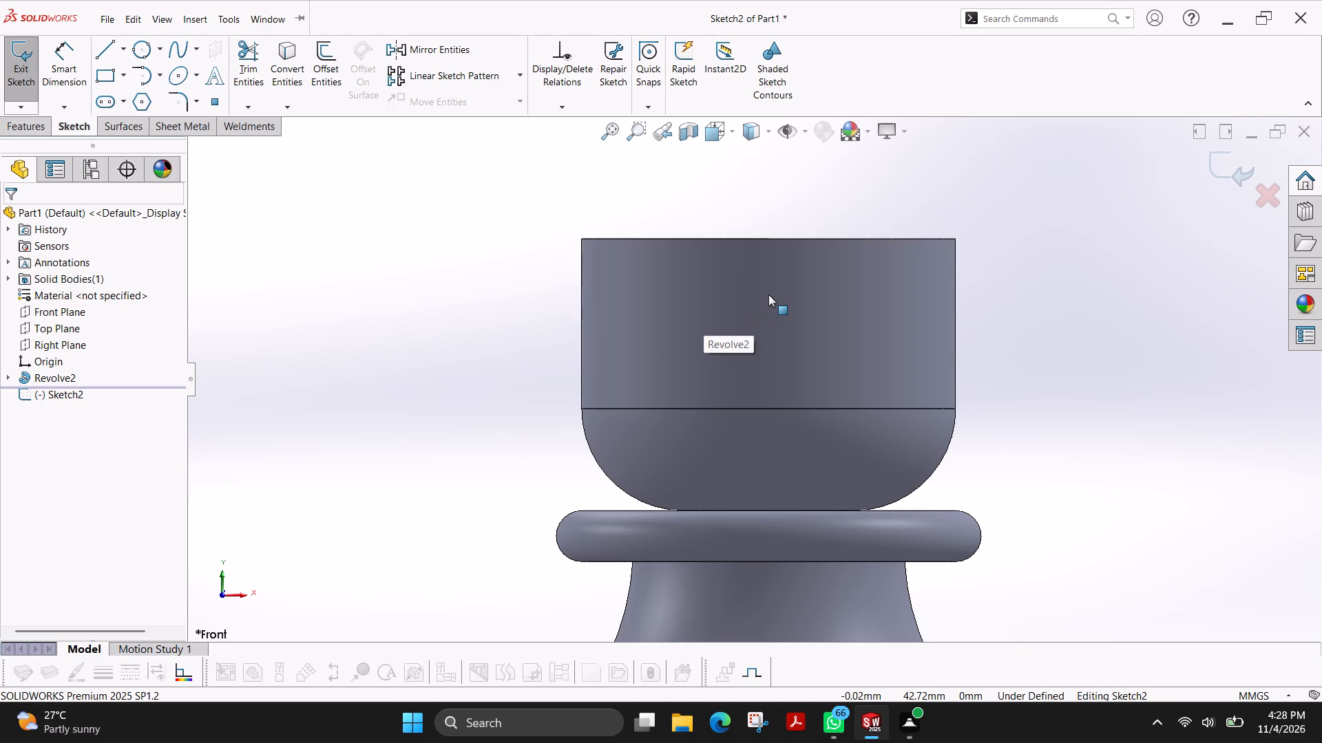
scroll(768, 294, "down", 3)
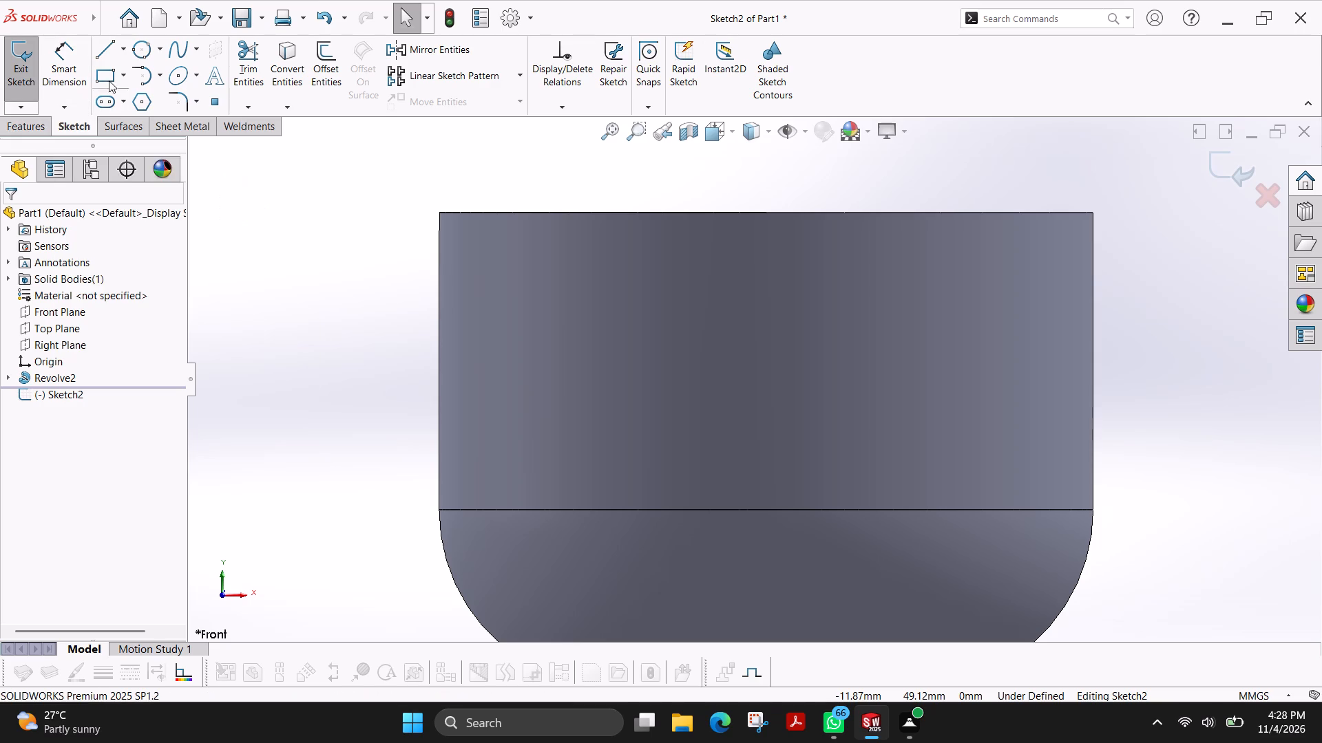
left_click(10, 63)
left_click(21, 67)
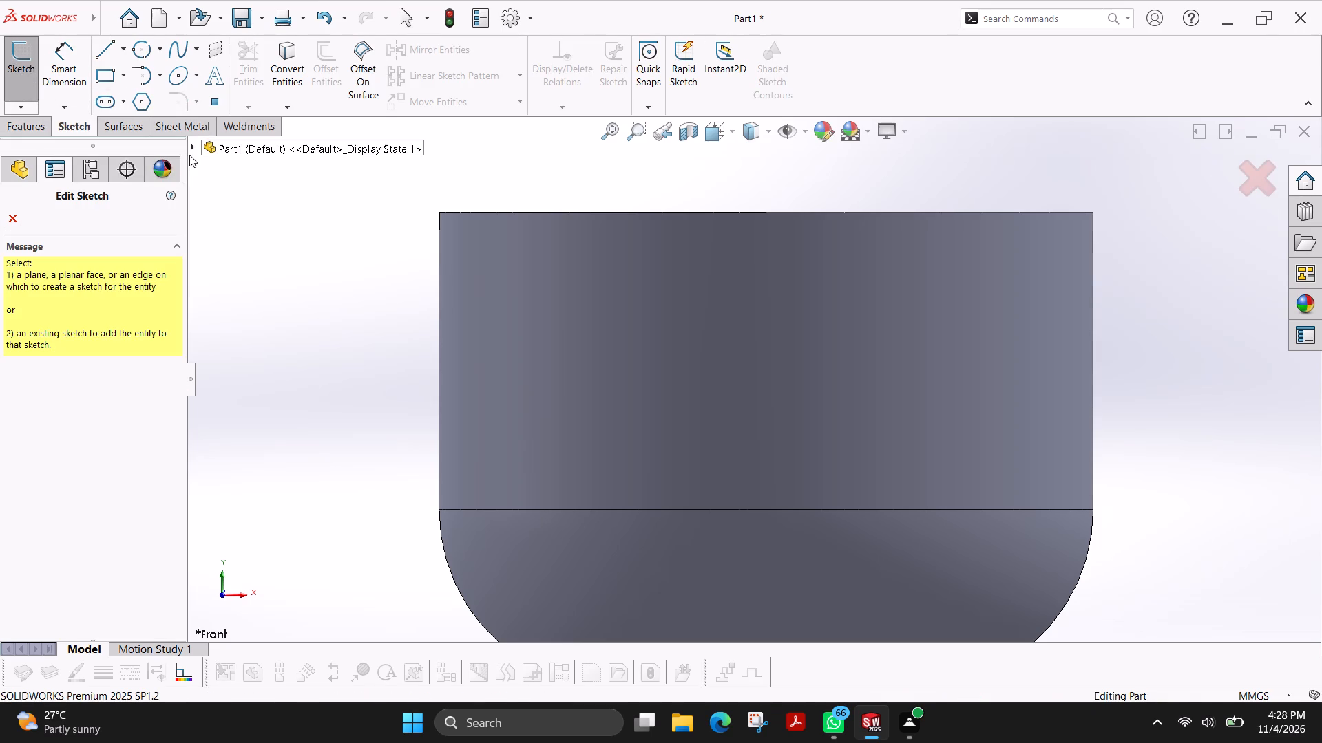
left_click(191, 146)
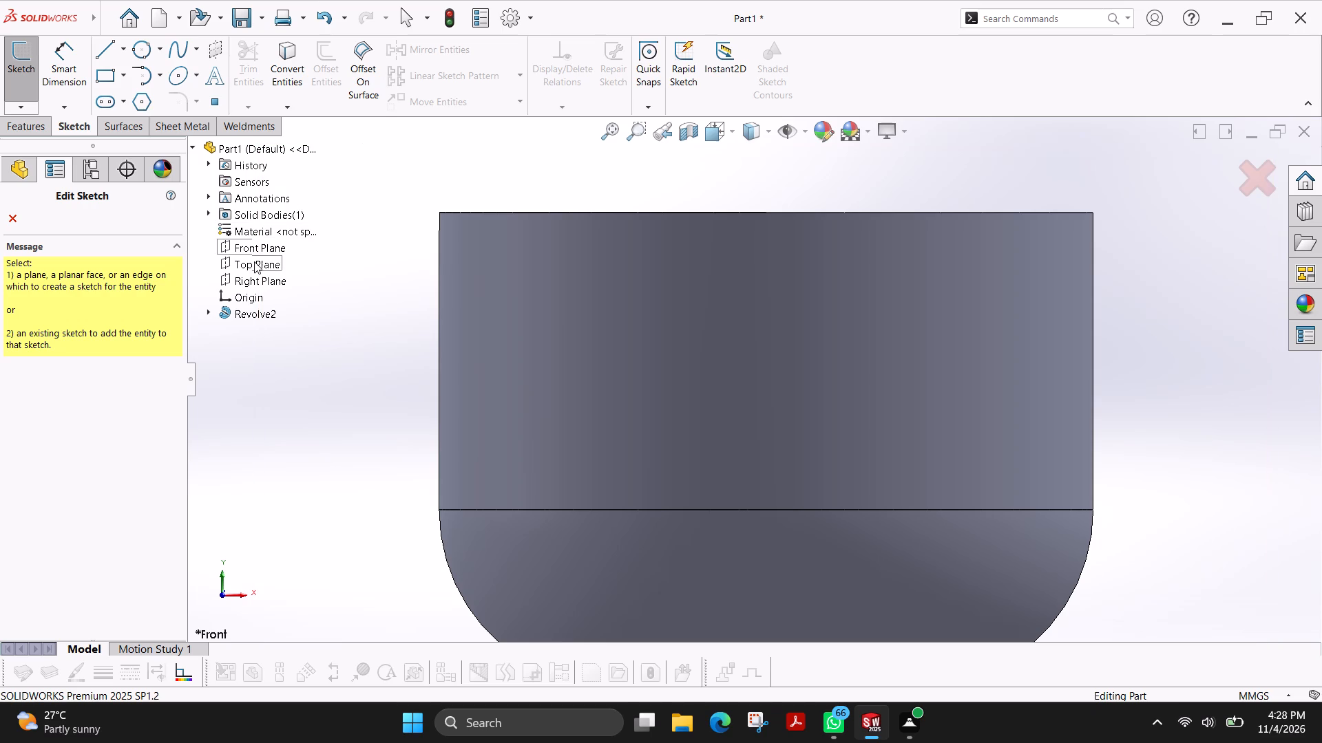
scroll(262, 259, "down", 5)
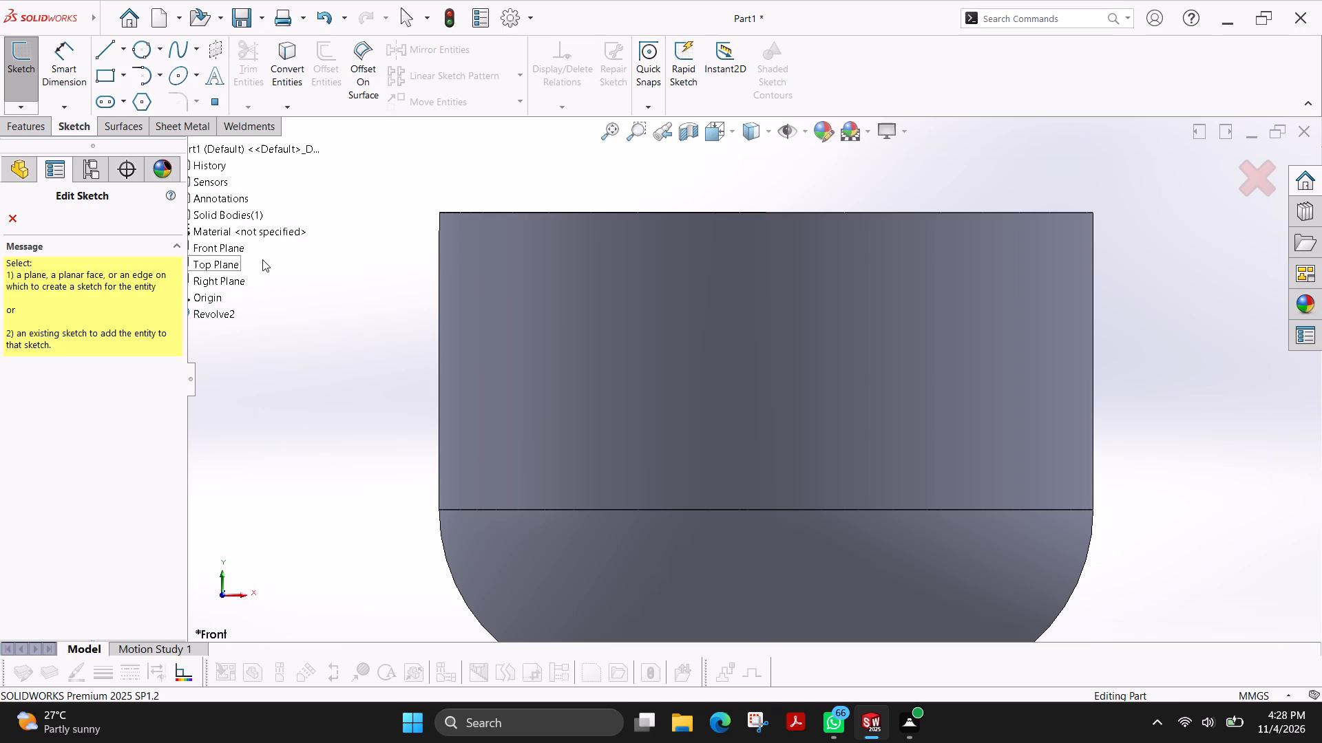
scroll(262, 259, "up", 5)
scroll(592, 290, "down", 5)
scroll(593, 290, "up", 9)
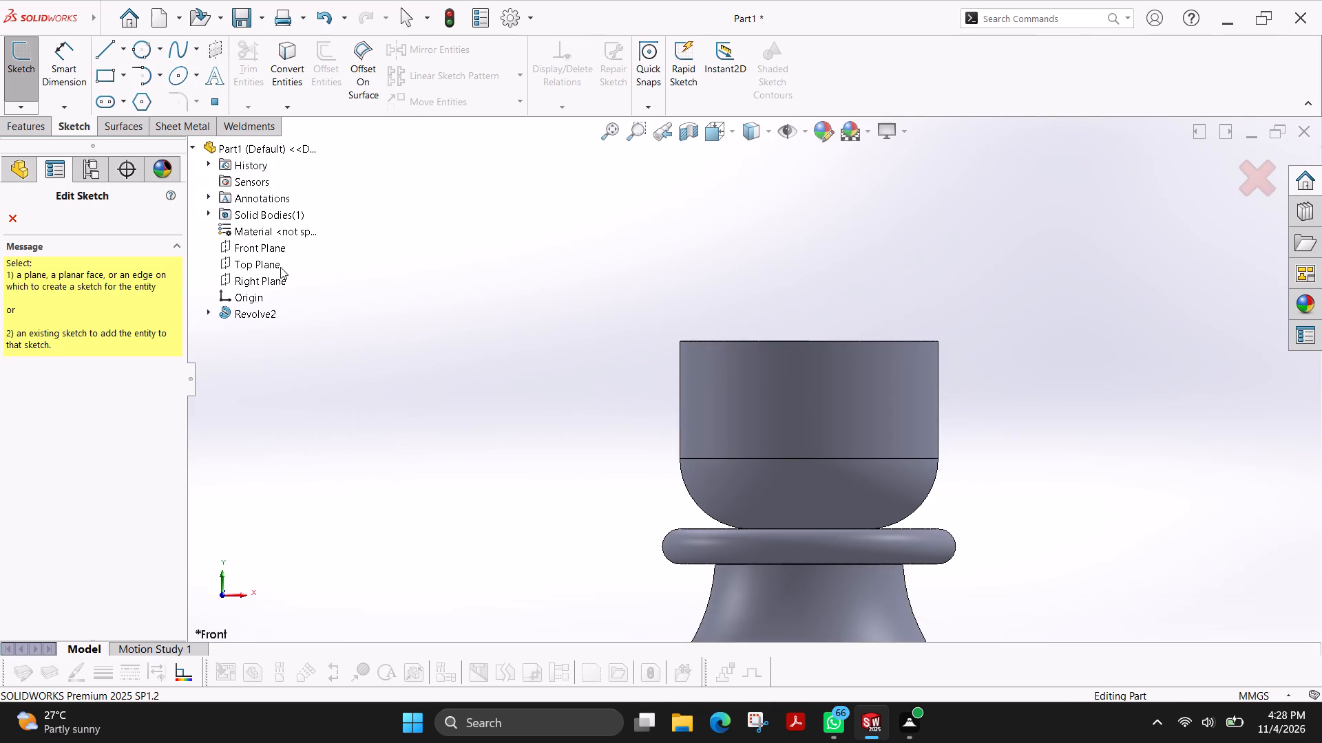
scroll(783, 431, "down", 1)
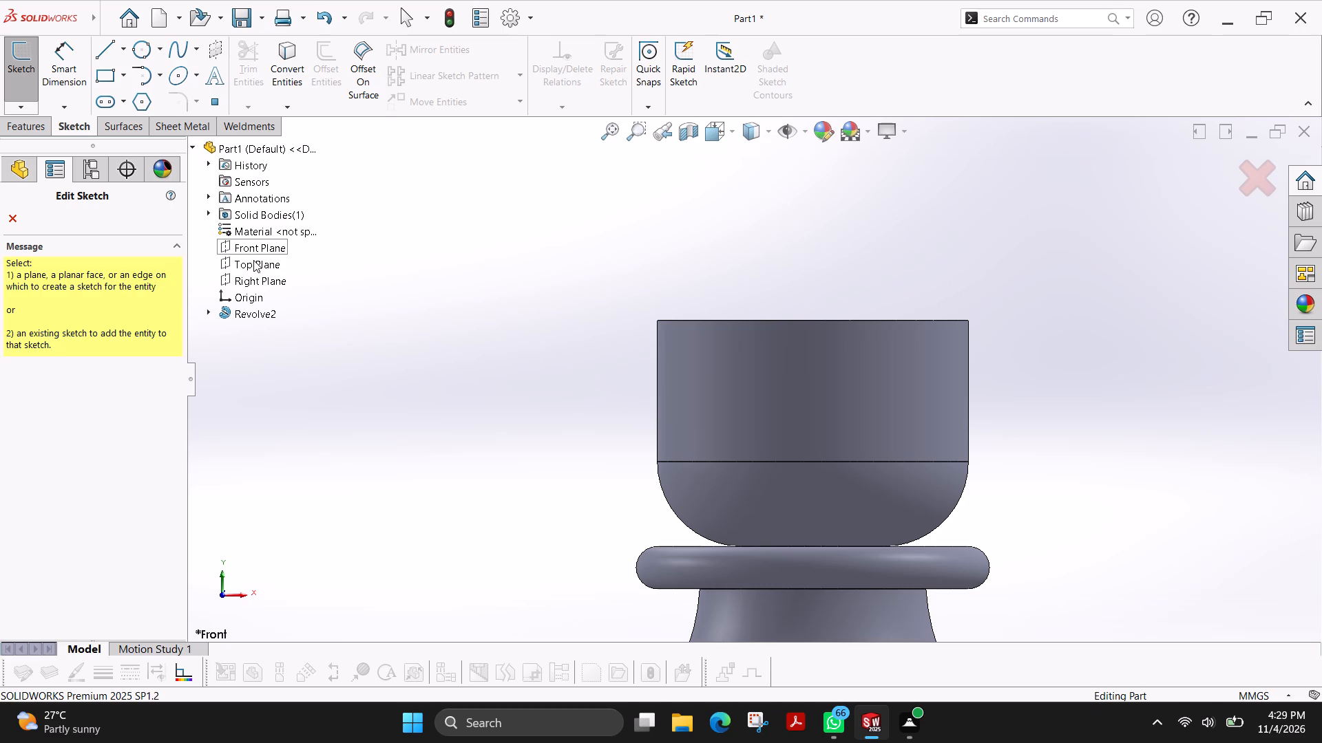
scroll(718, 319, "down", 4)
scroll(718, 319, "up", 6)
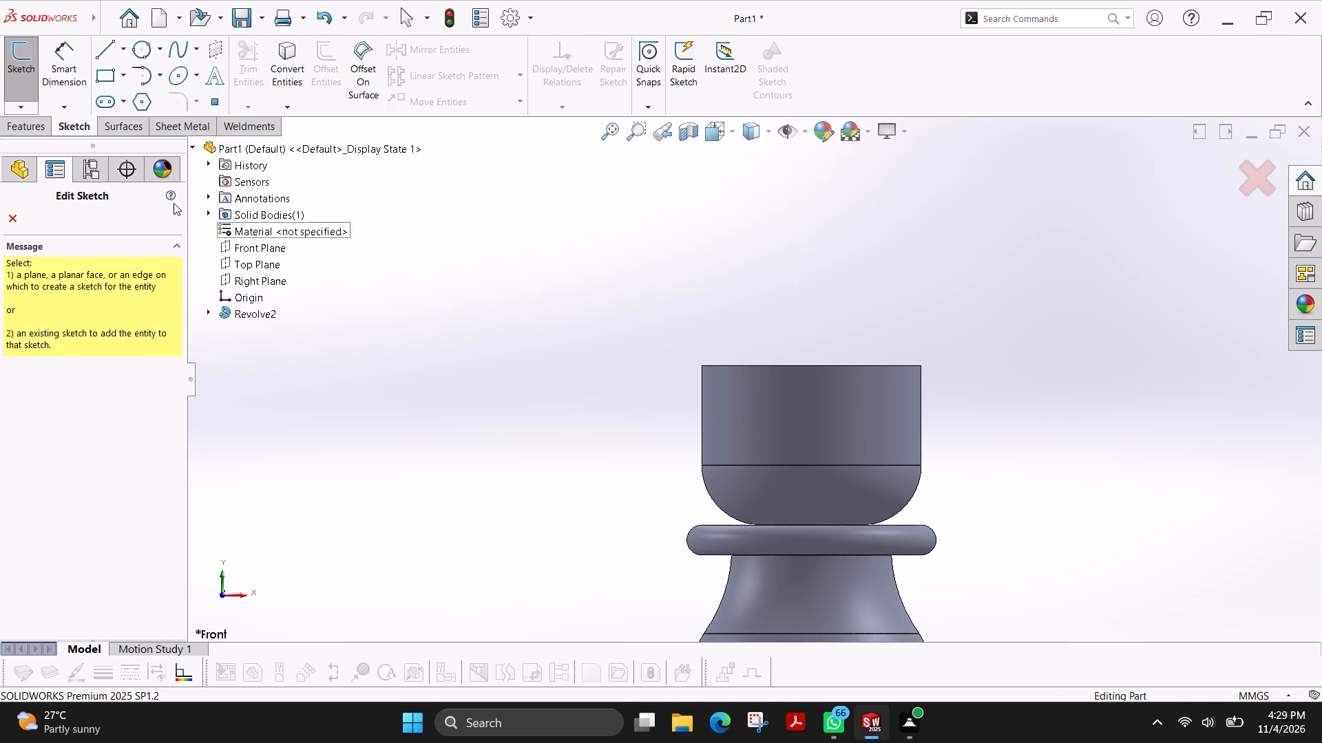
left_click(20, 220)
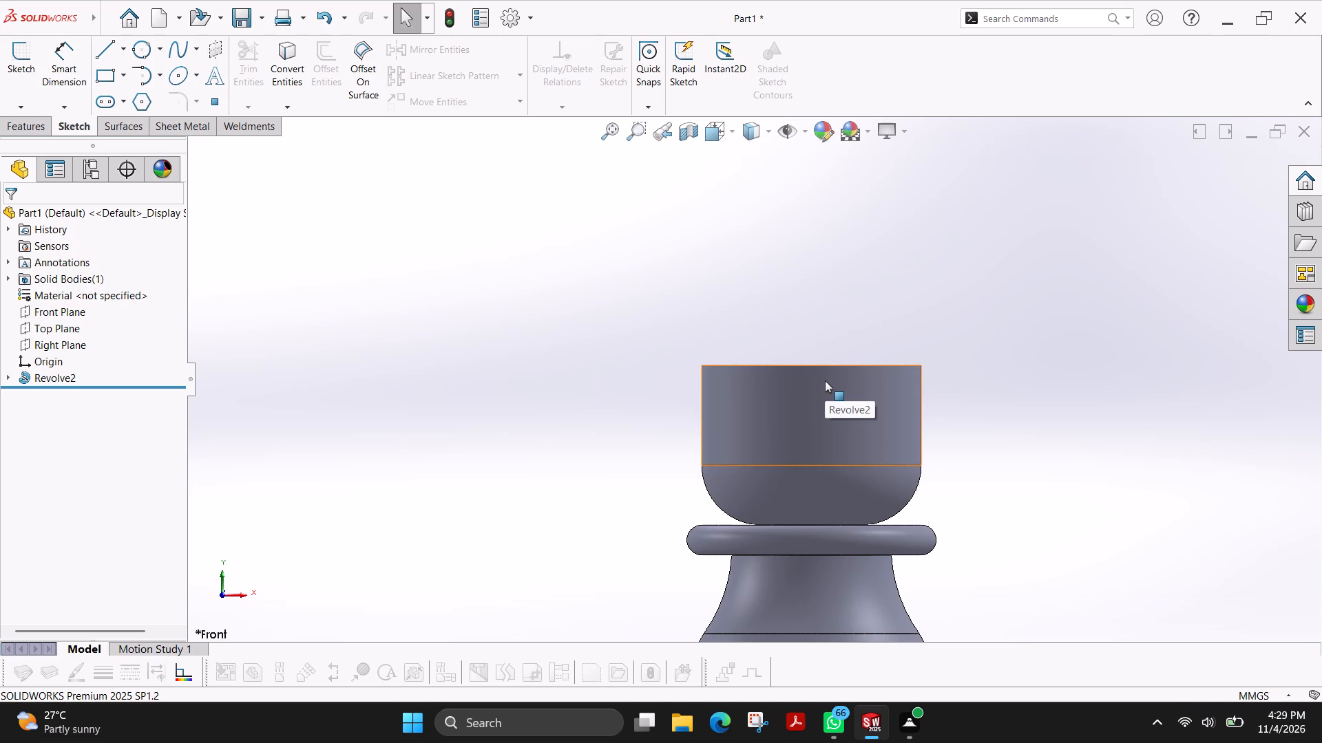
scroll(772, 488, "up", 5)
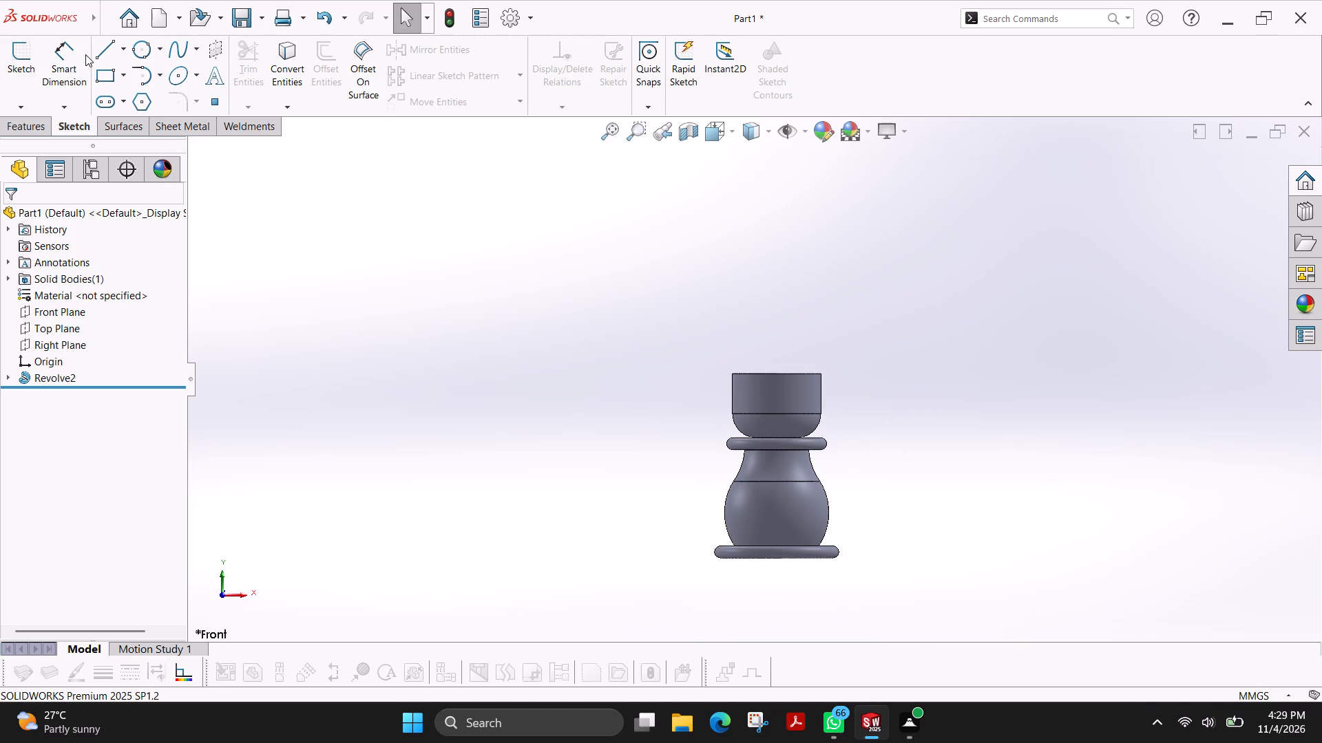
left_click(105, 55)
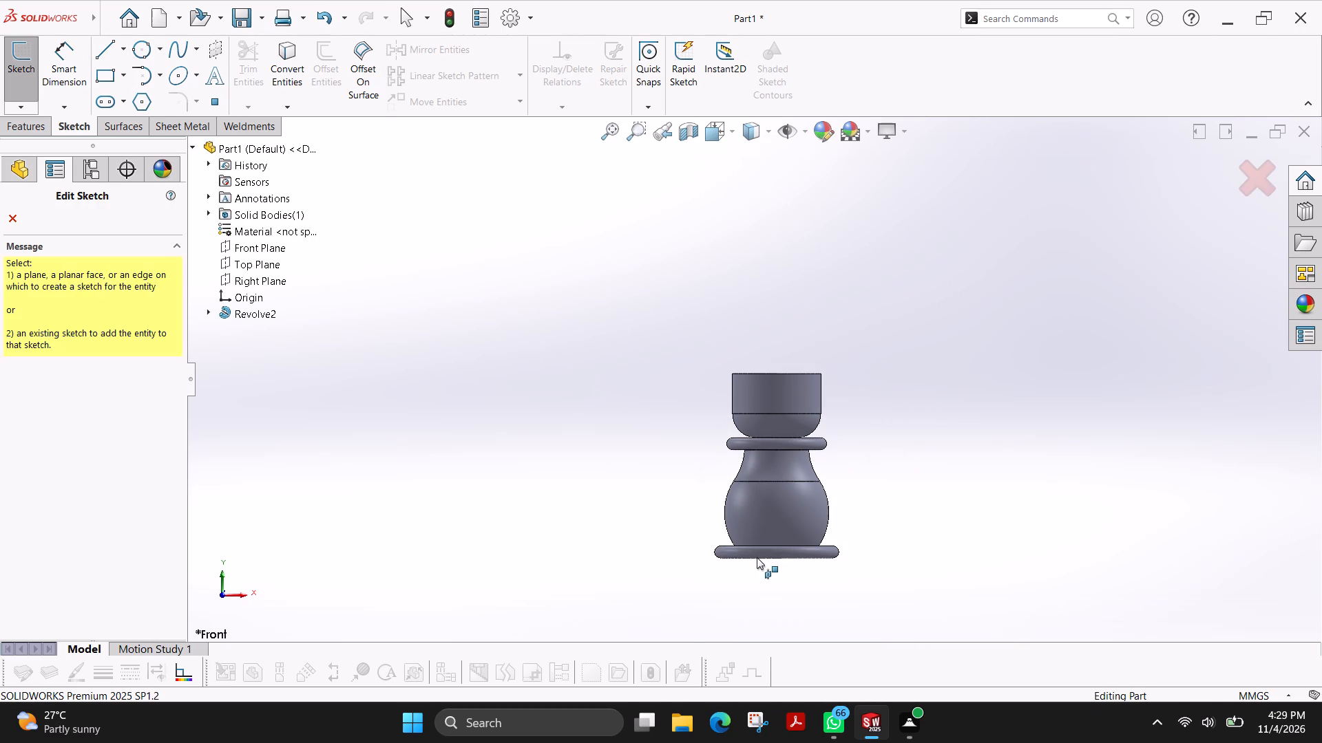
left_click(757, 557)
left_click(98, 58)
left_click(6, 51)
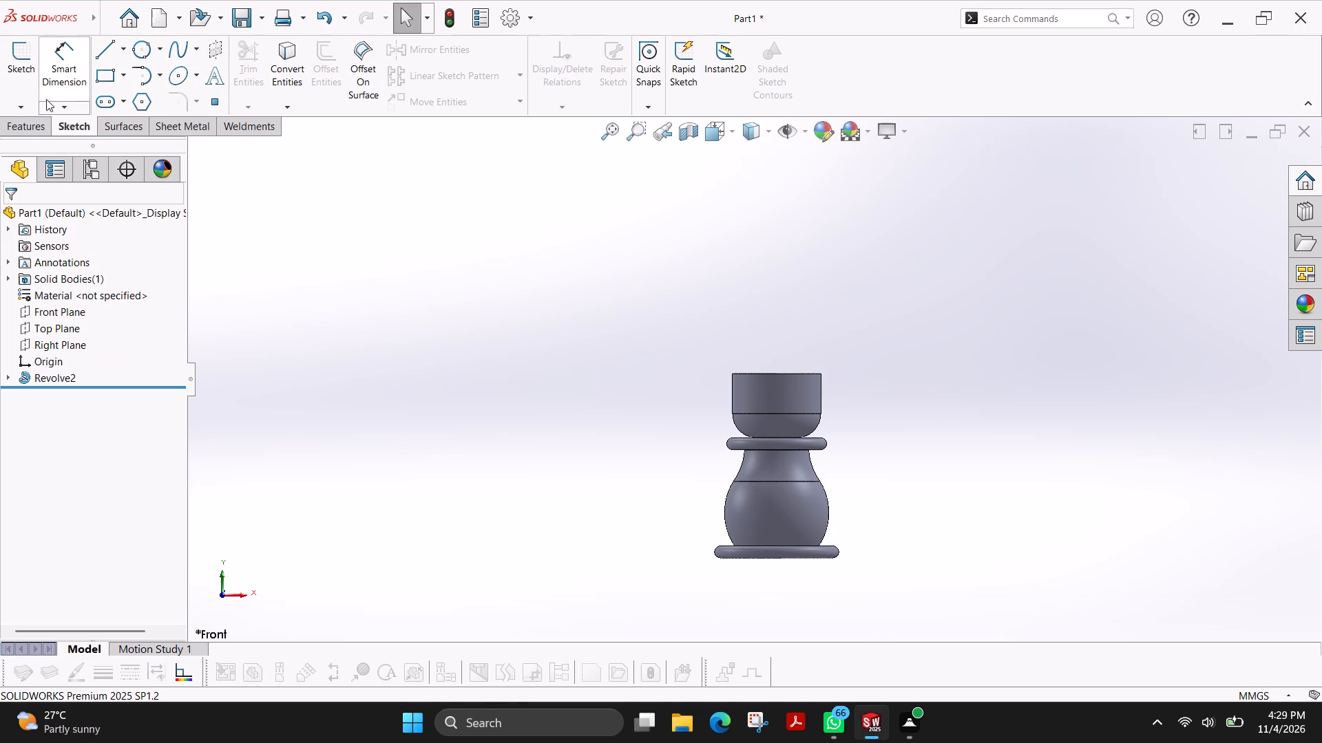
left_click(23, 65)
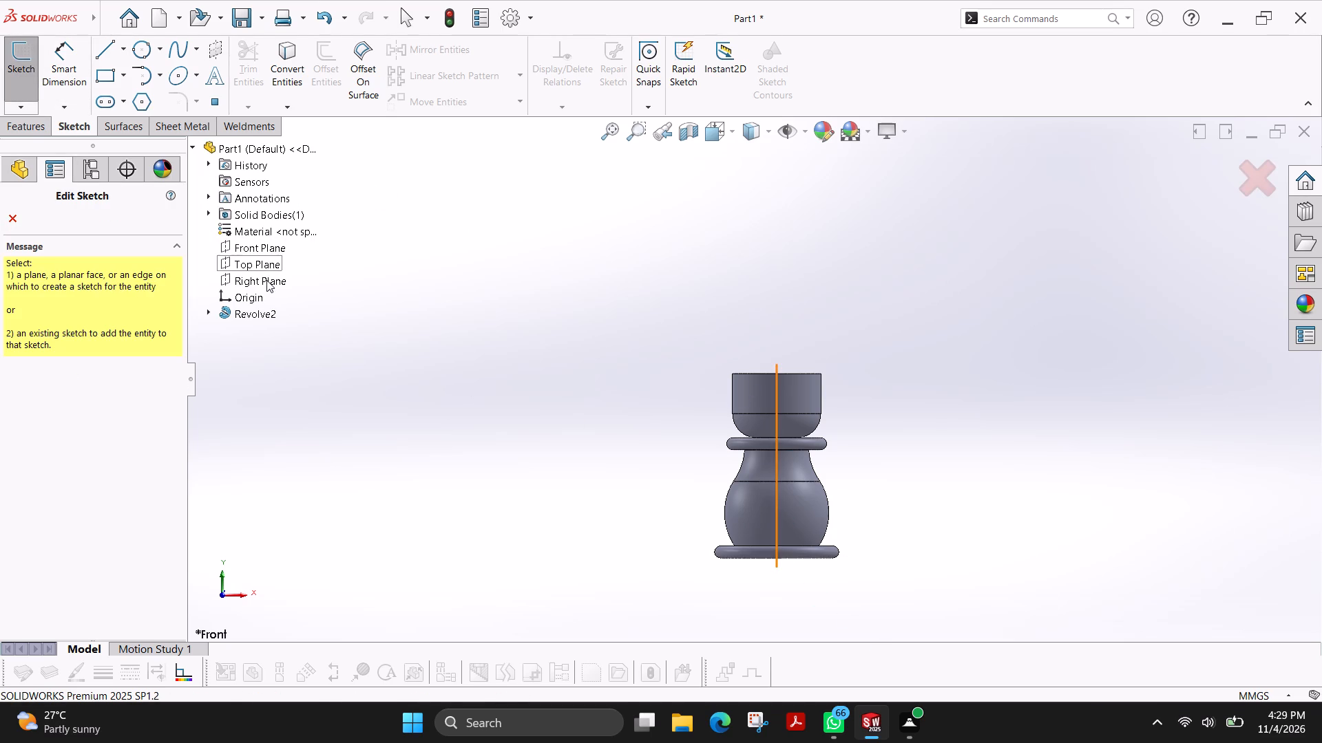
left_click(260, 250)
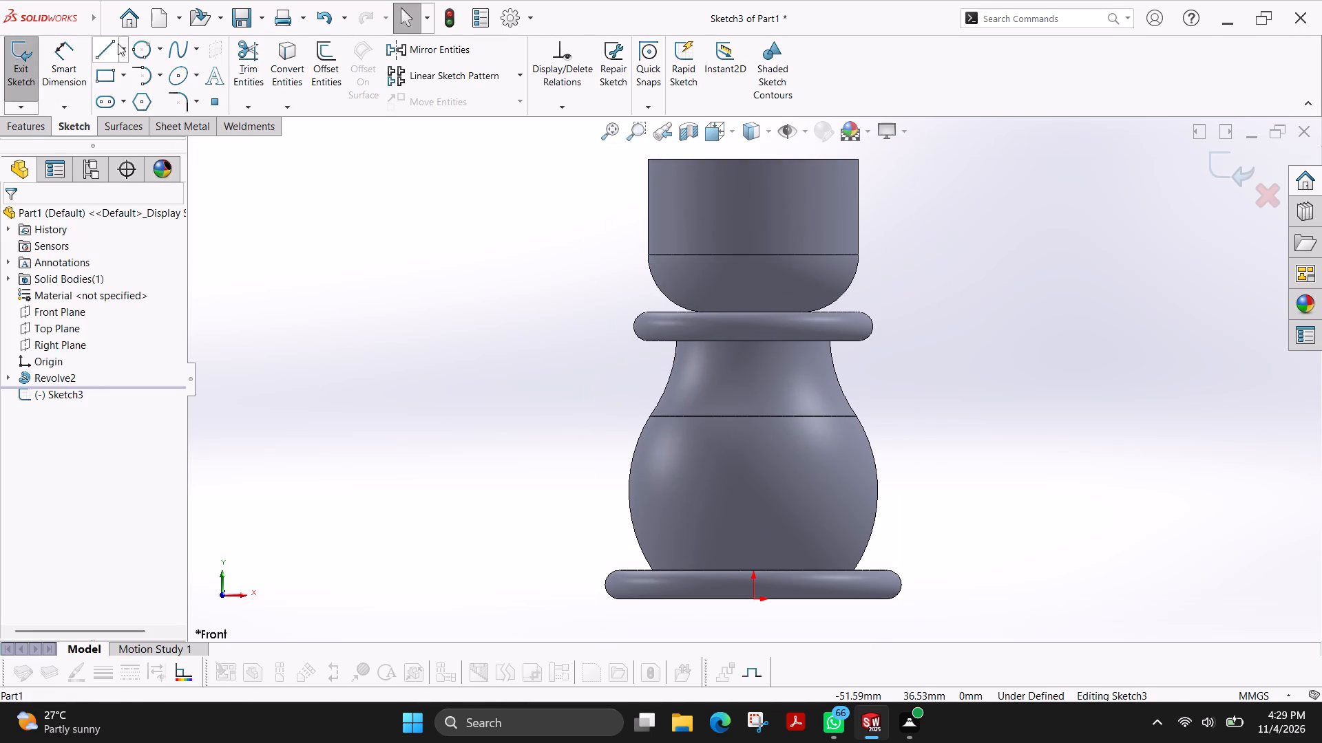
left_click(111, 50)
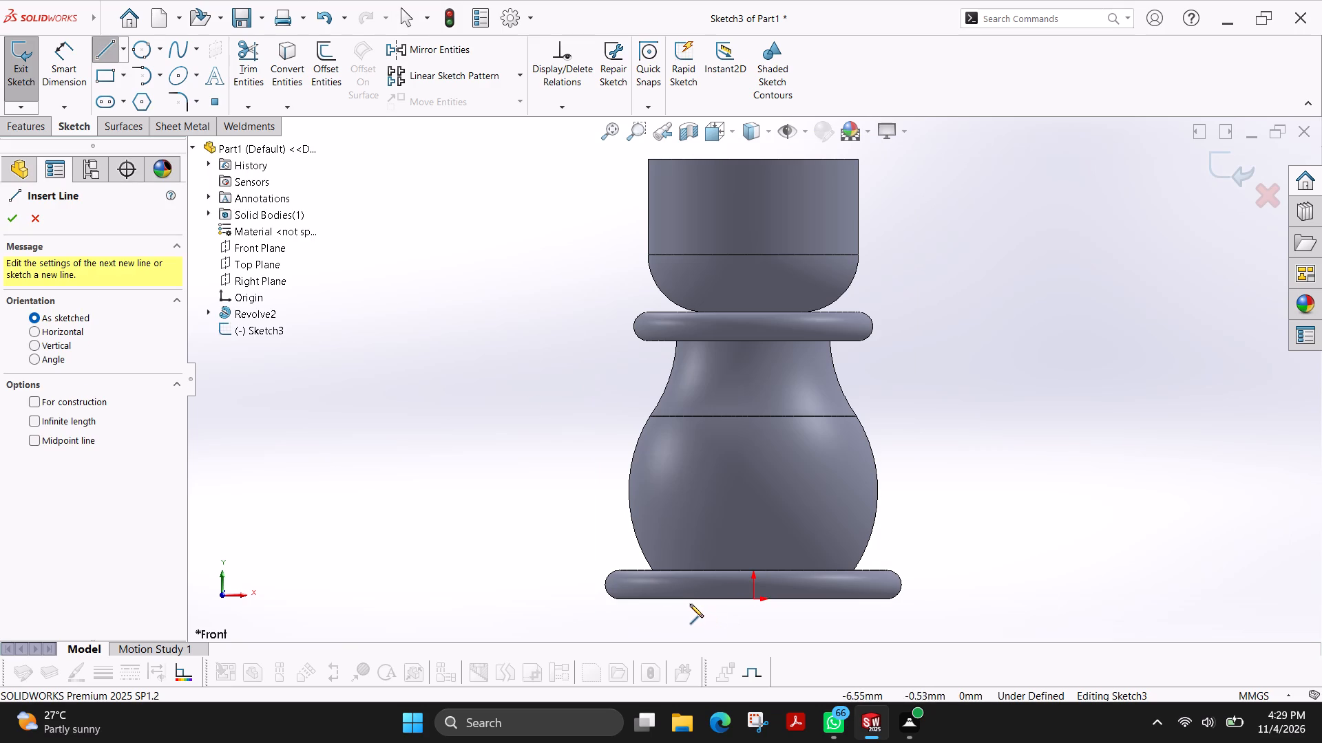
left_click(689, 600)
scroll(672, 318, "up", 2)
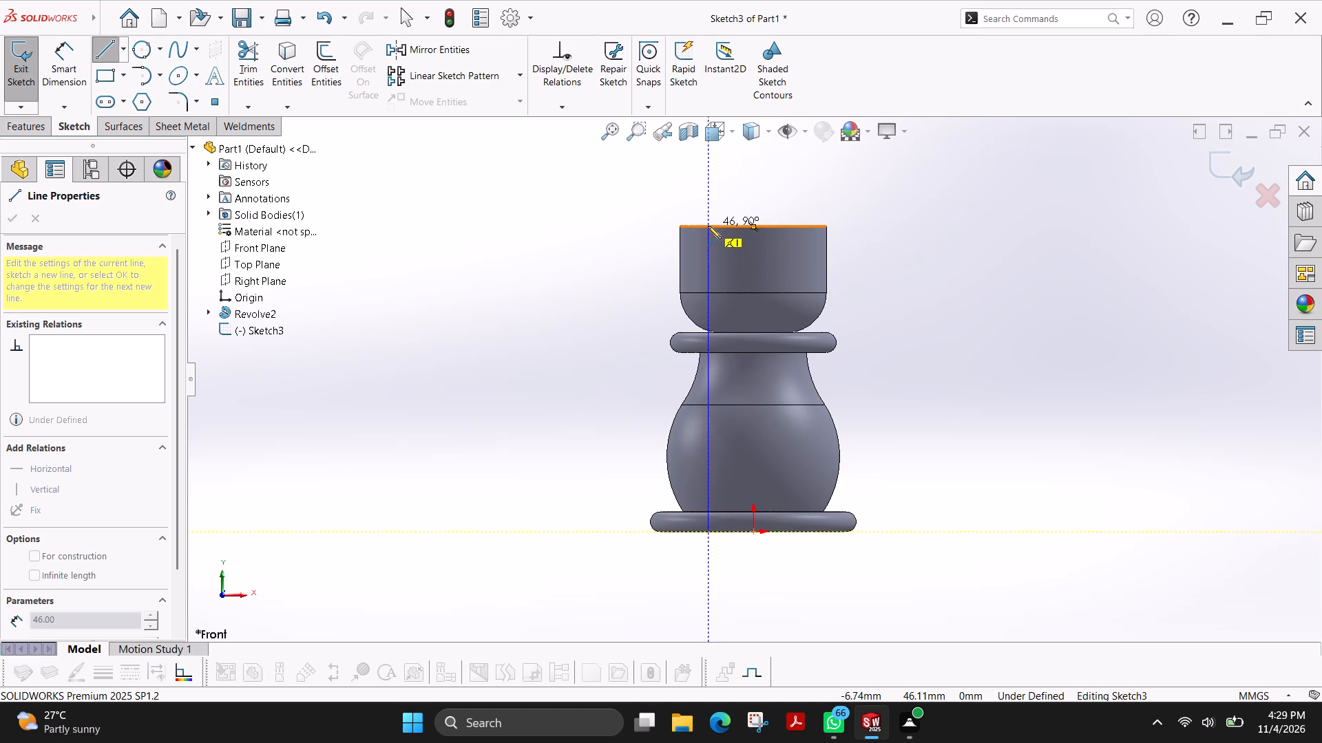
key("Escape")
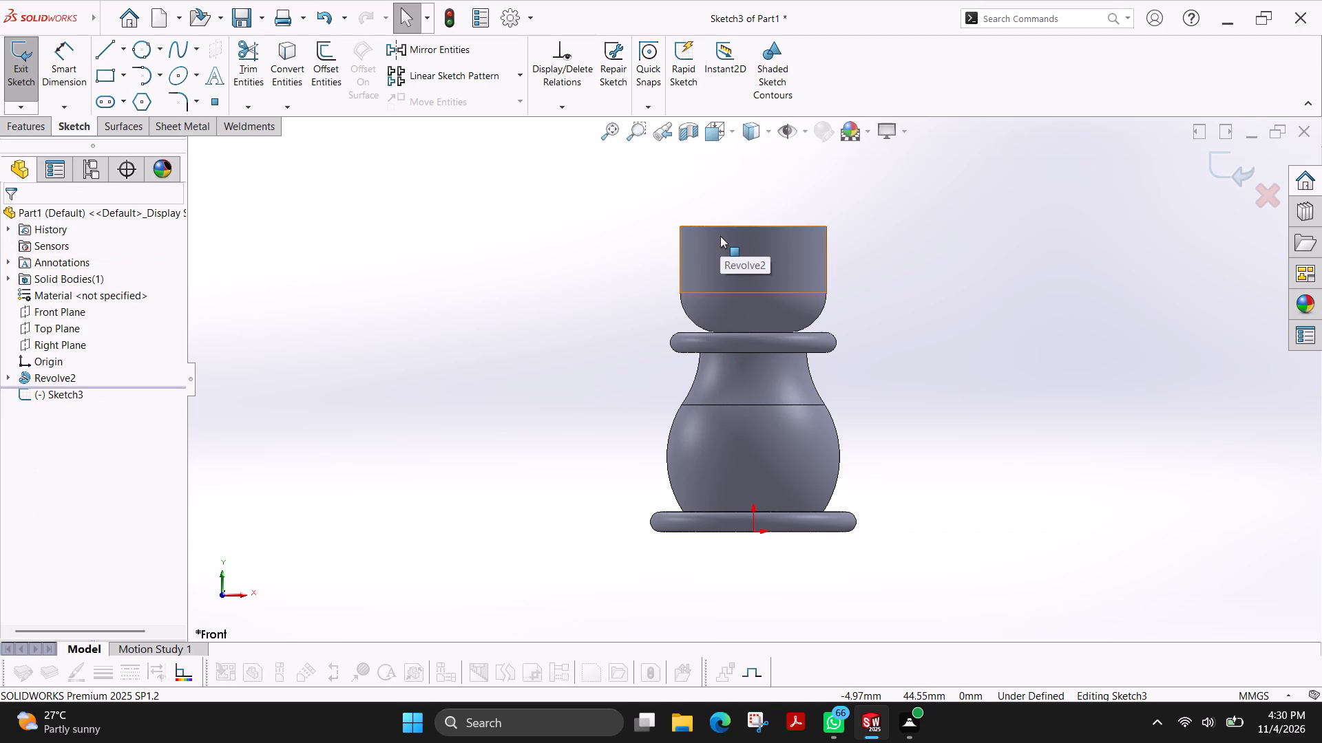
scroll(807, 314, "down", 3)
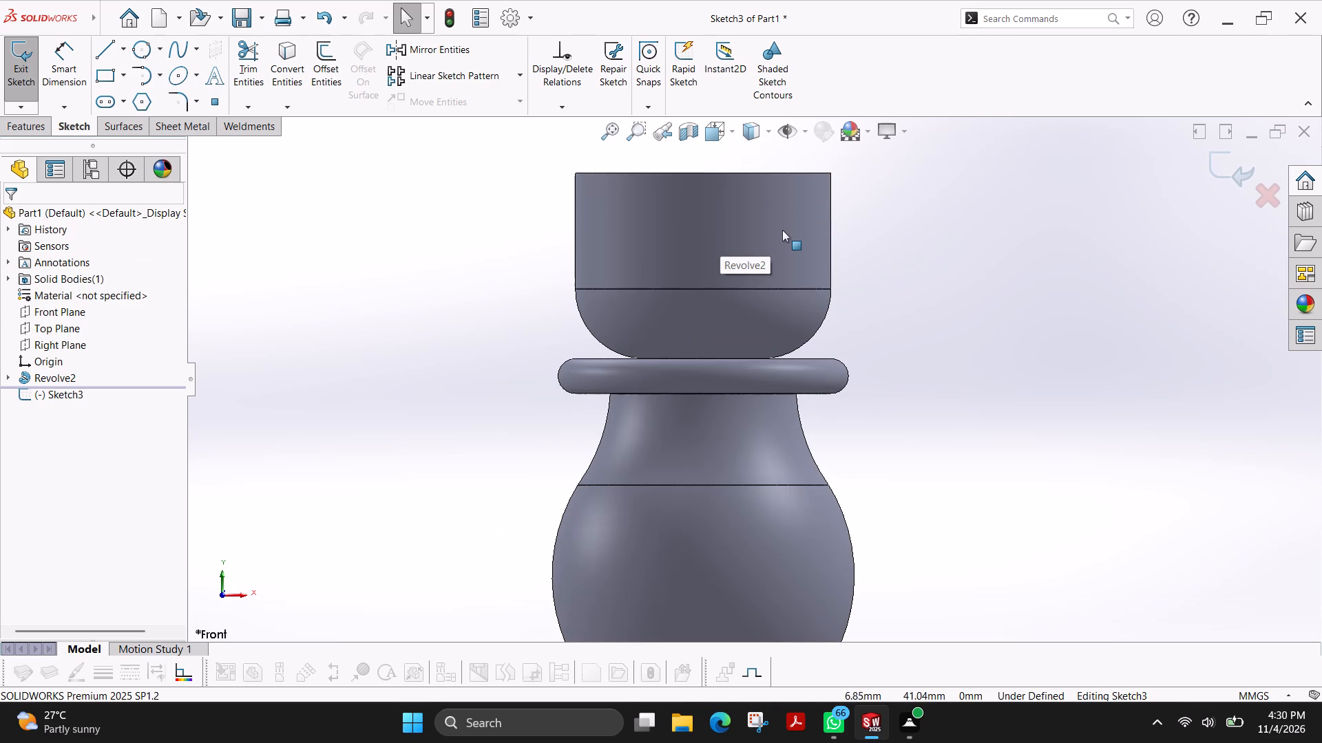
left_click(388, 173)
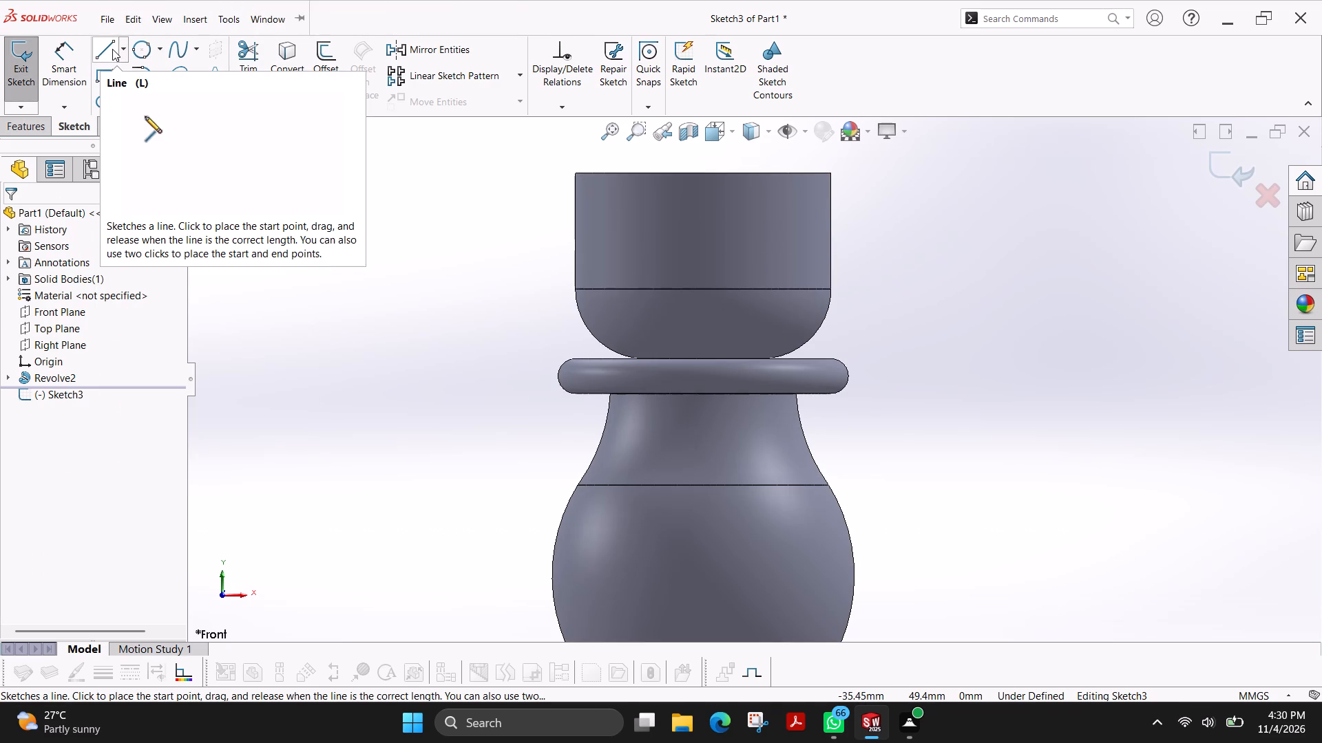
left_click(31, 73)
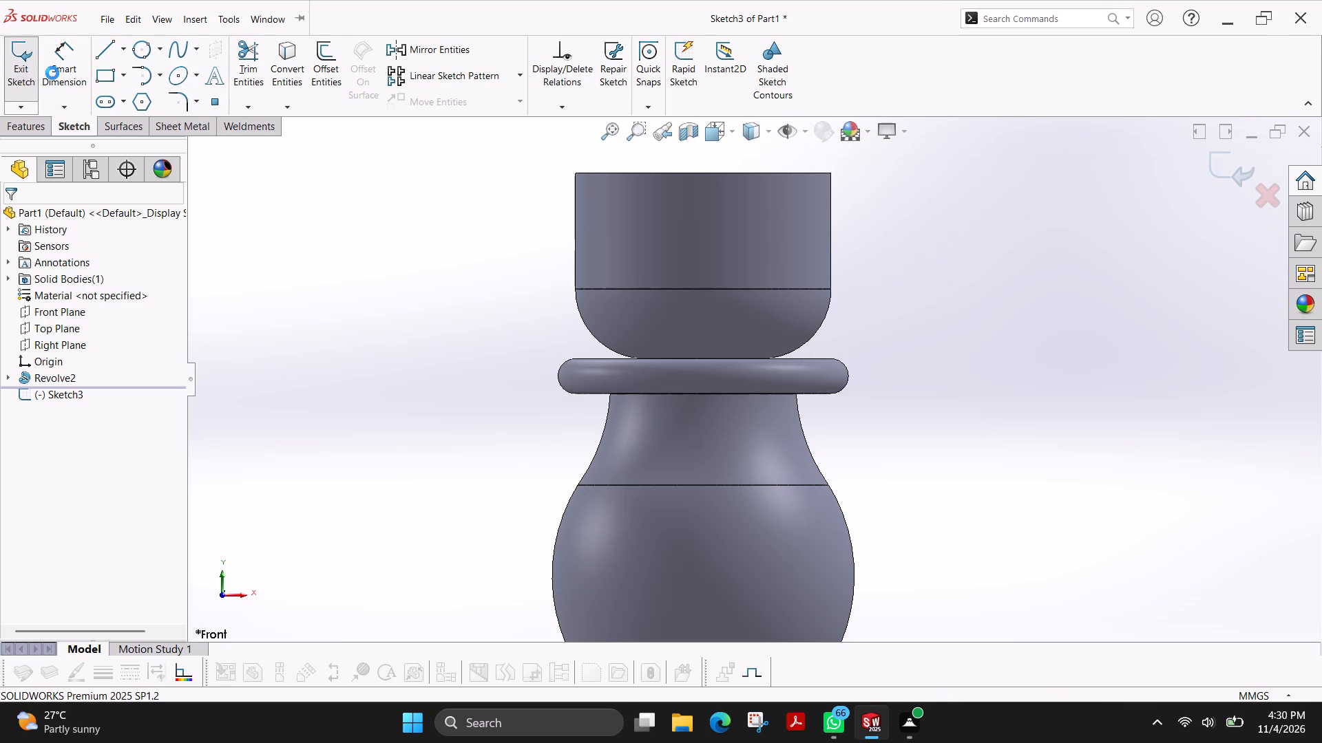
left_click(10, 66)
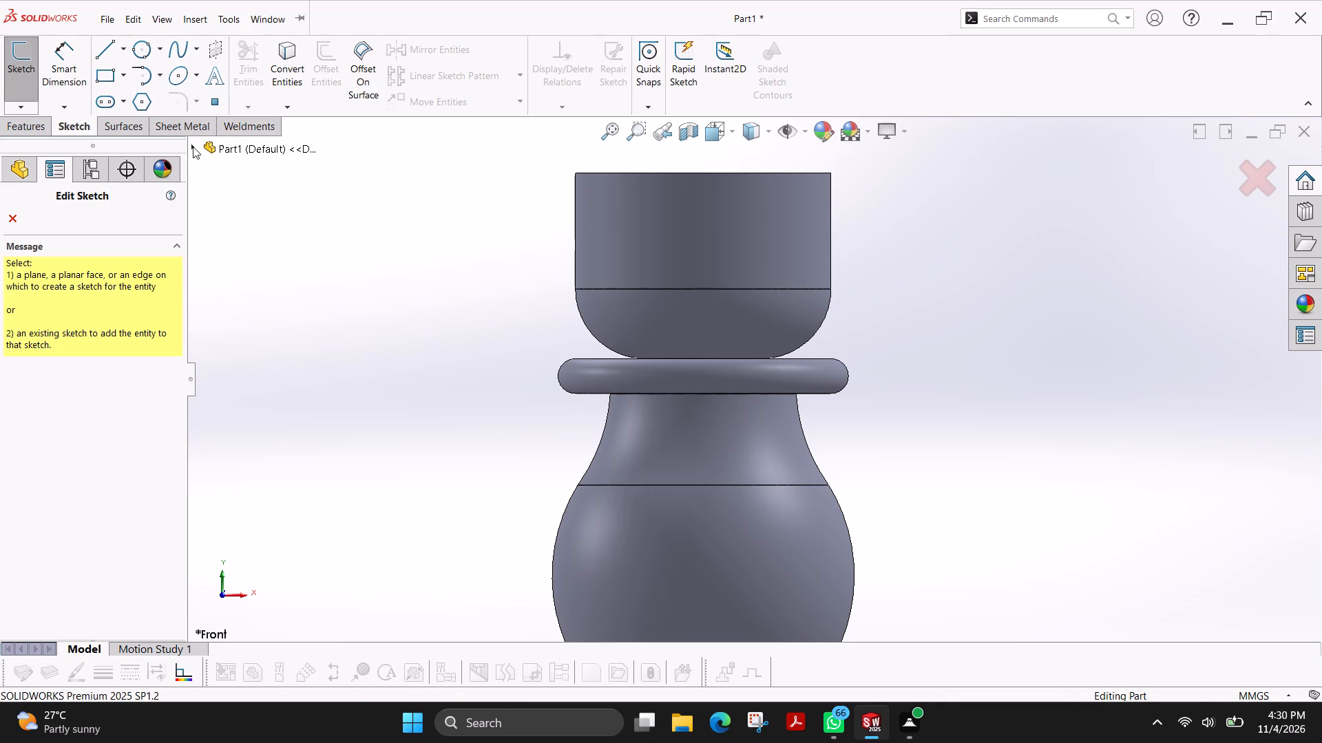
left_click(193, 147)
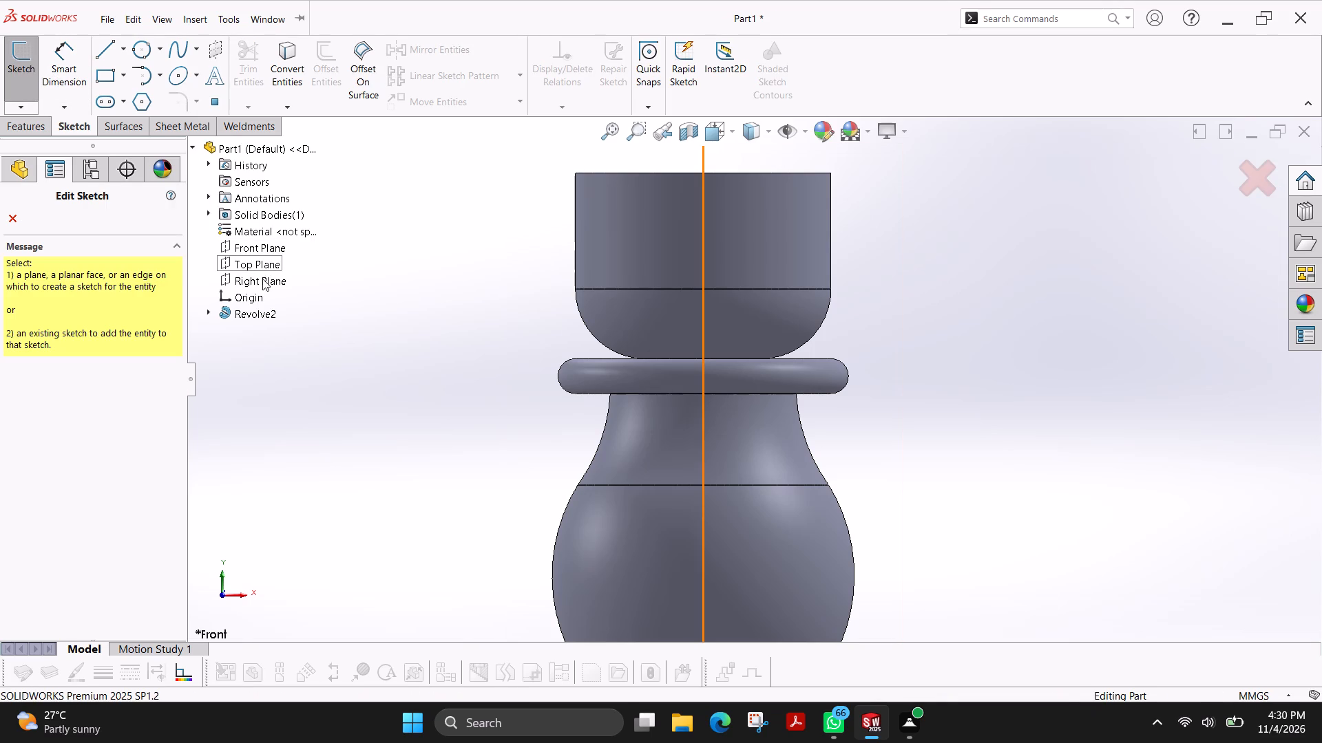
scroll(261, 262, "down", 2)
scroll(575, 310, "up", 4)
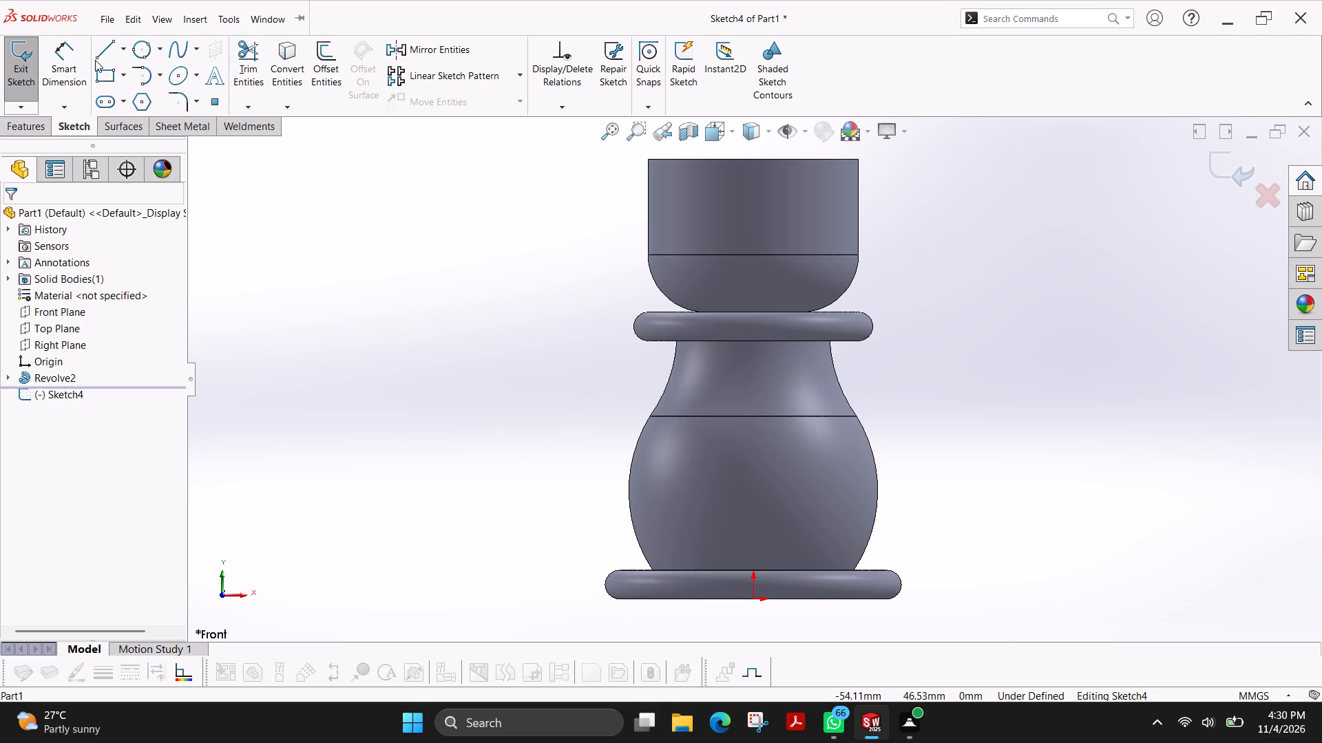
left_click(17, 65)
Start a new sketch on the Front Plane.
left_click(26, 54)
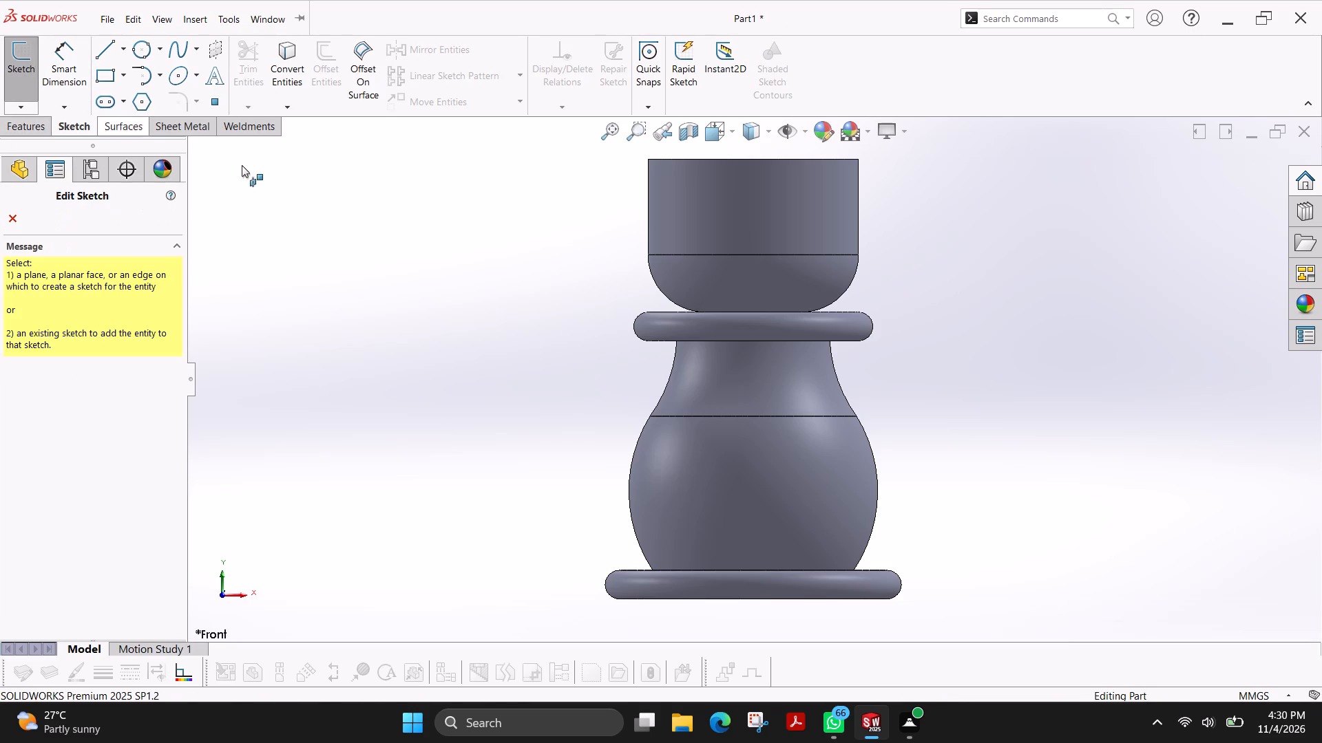
left_click(193, 146)
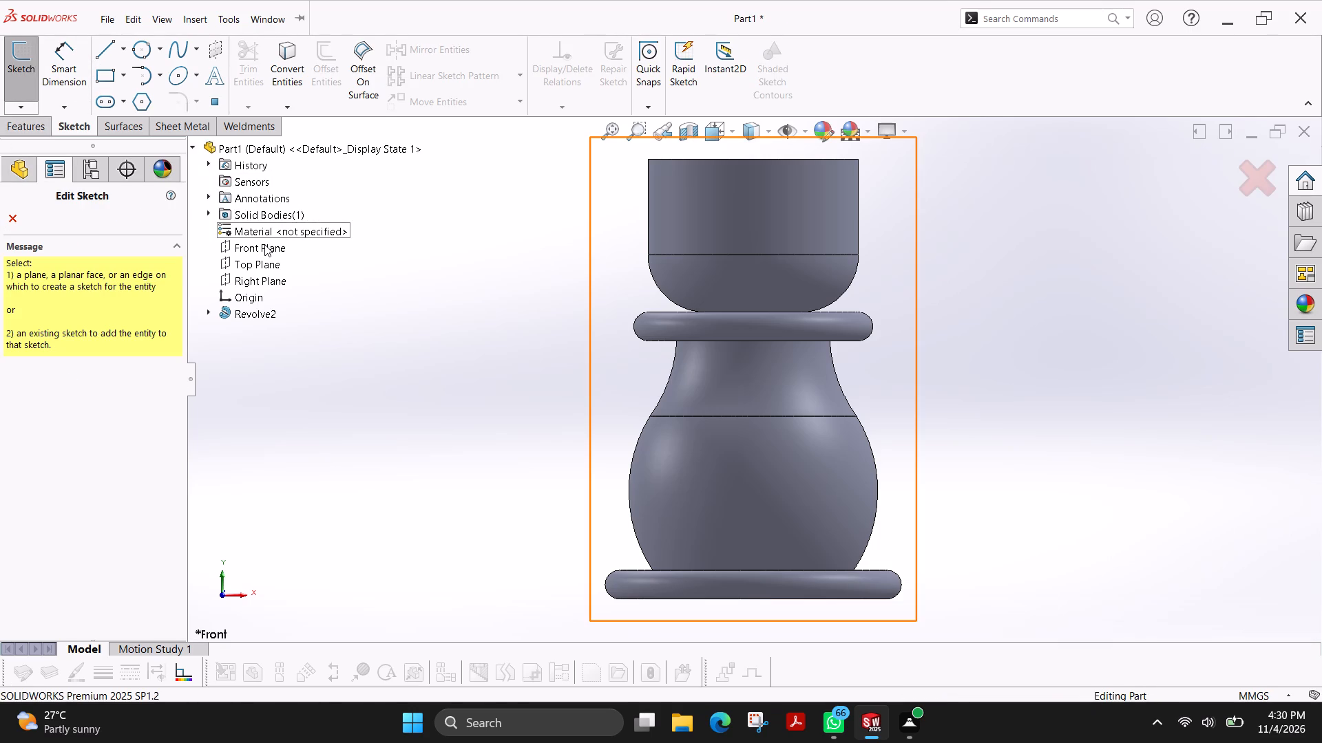
left_click(258, 246)
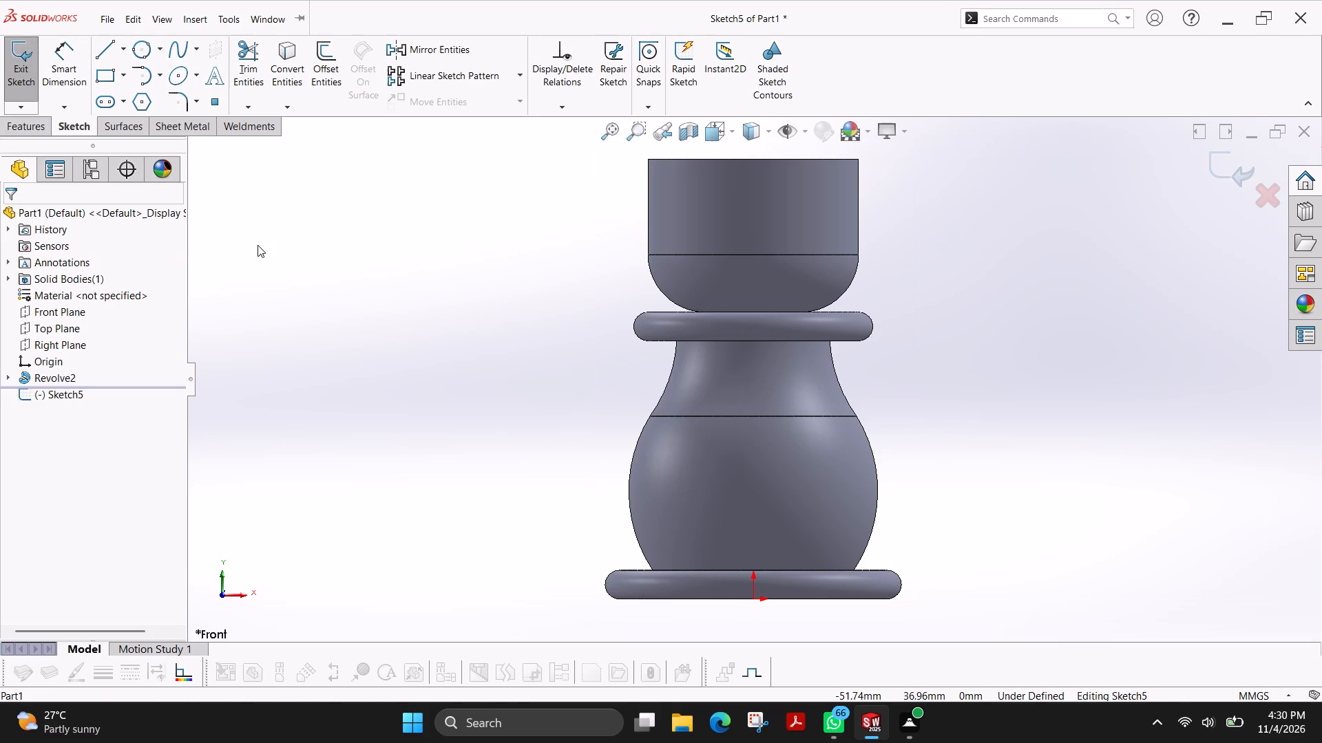
Draw a horizontal midpoint line about 8.8 mm long across the cylindrical head, centred on the vertical axis about 41 mm above the origin.
left_click(96, 53)
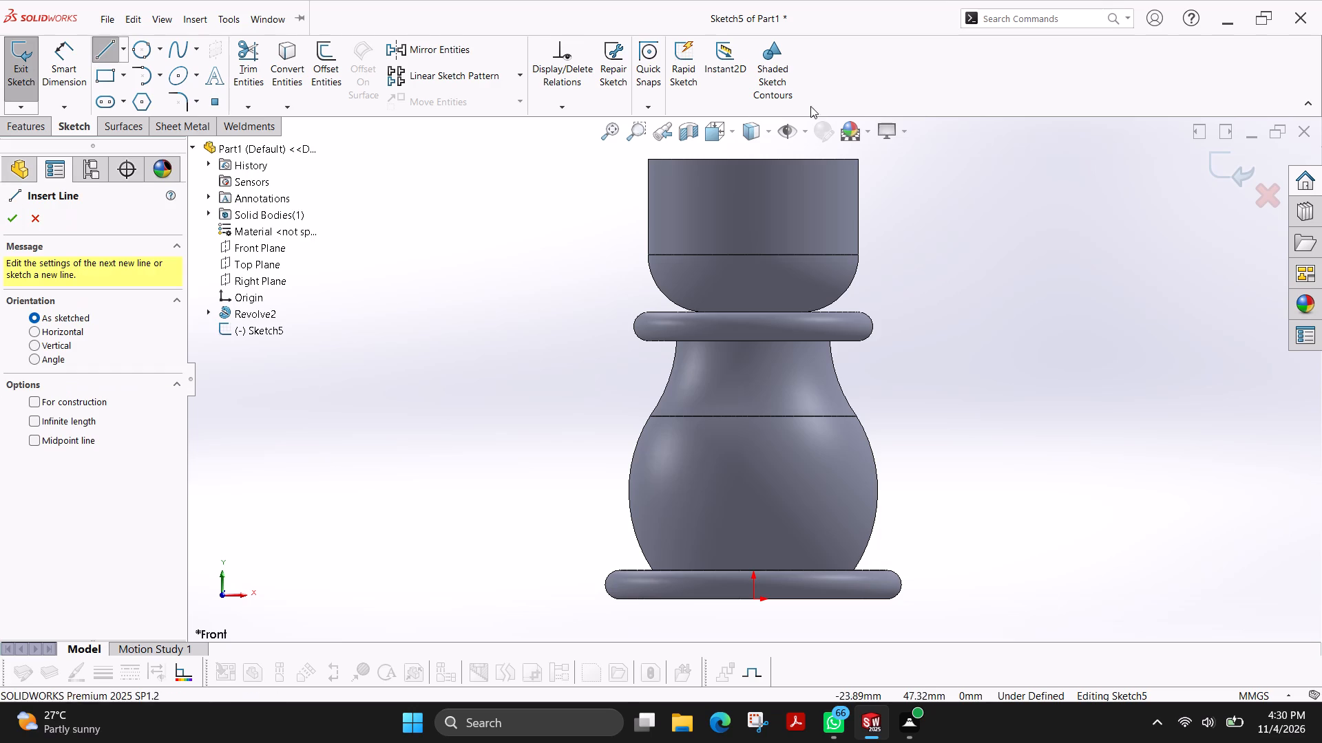
scroll(808, 204, "up", 2)
scroll(806, 204, "down", 3)
scroll(744, 297, "down", 2)
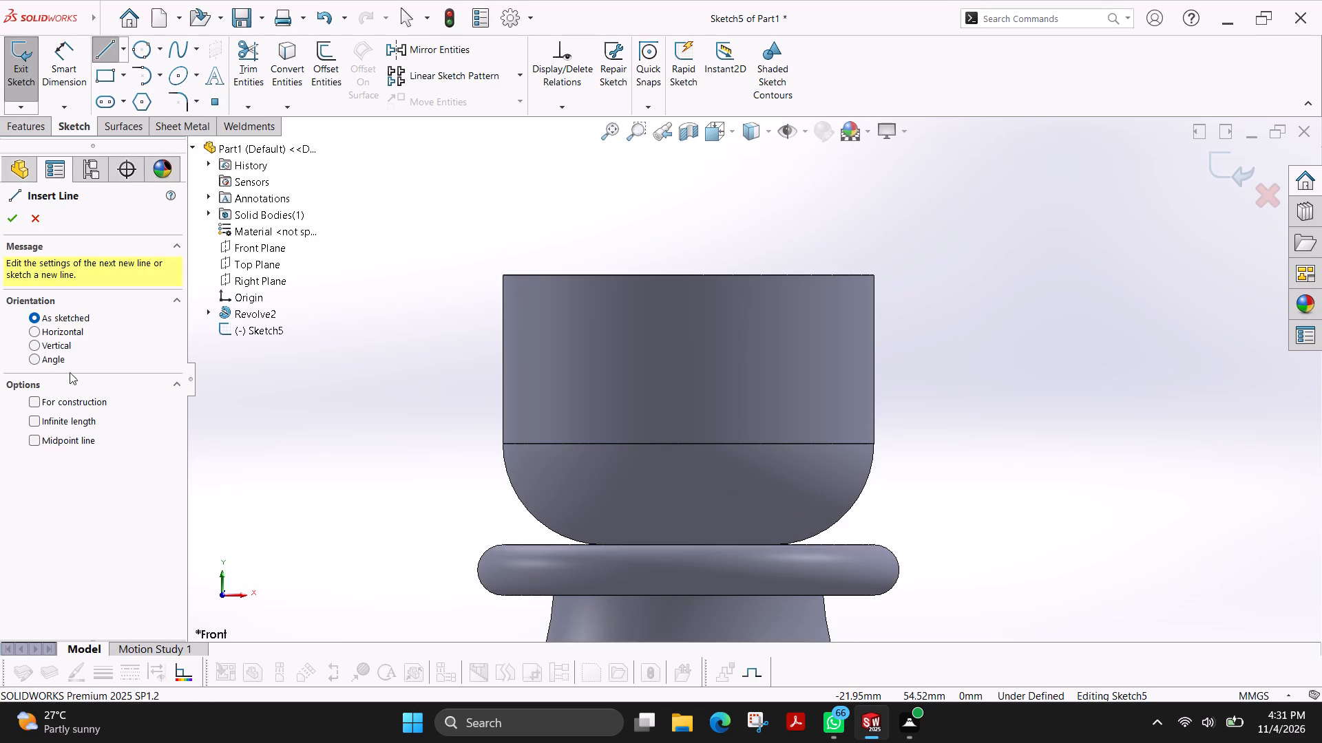
left_click(76, 440)
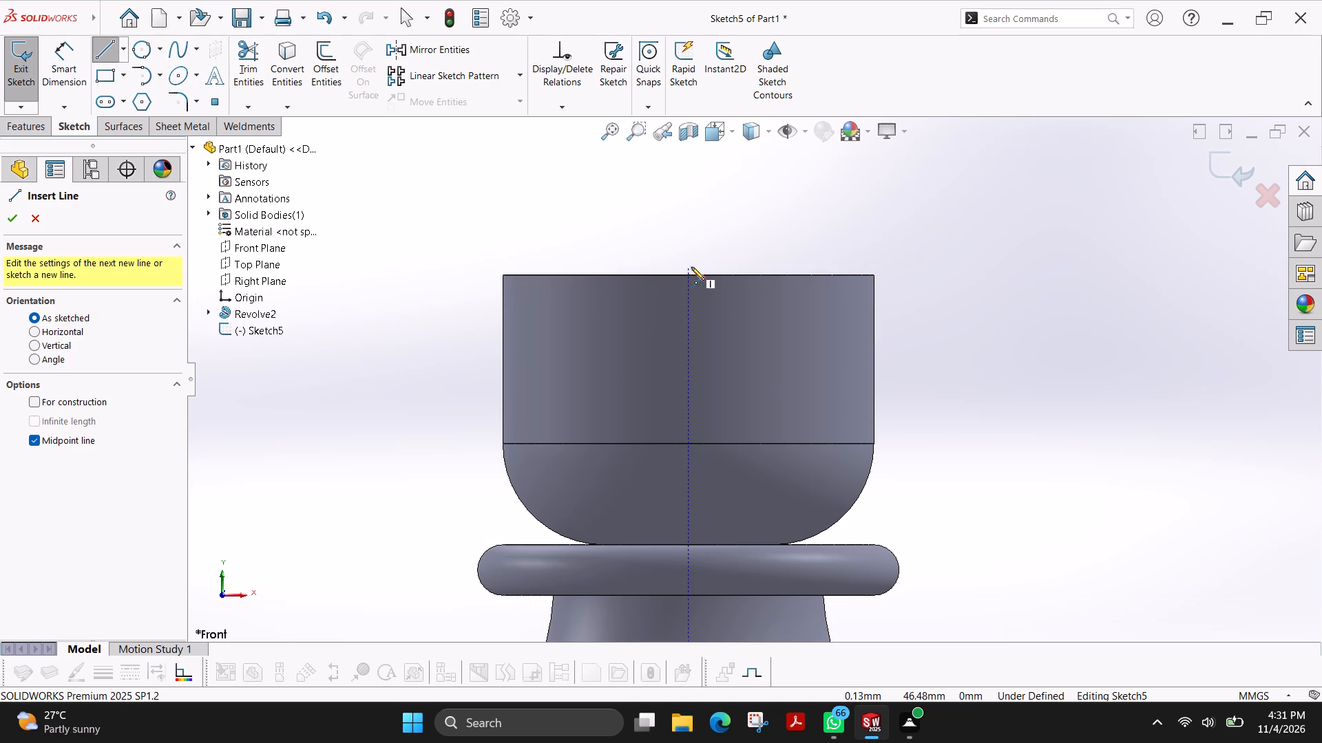
left_click(690, 358)
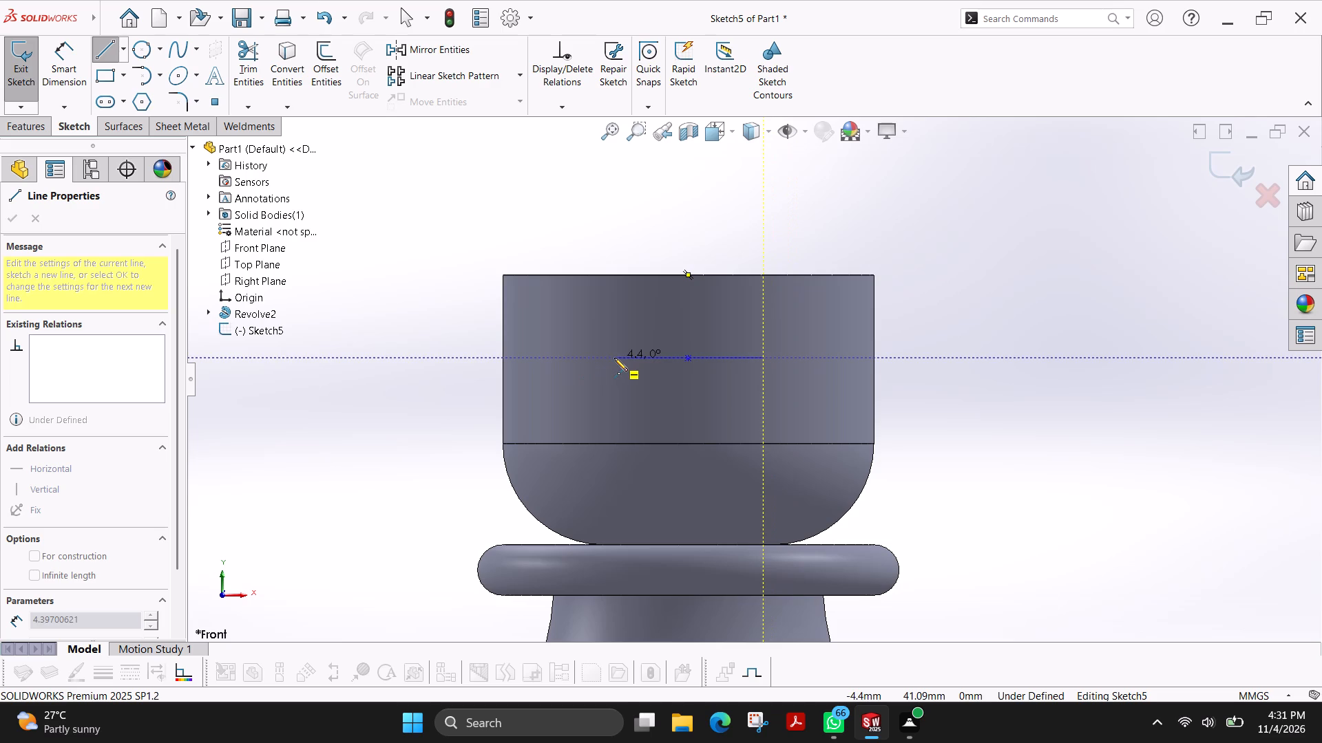
left_click(614, 358)
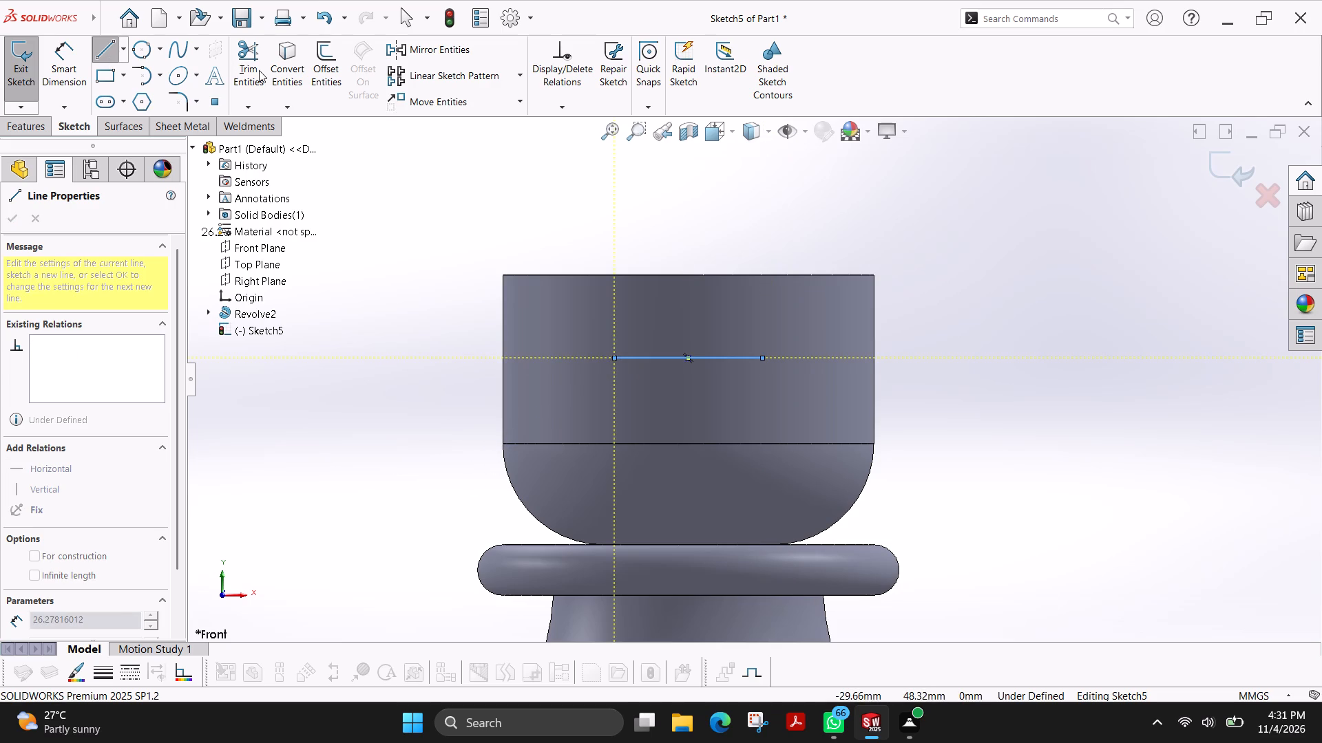
Dimension the horizontal midpoint line's length to 12 mm.
left_click(73, 83)
left_click(722, 356)
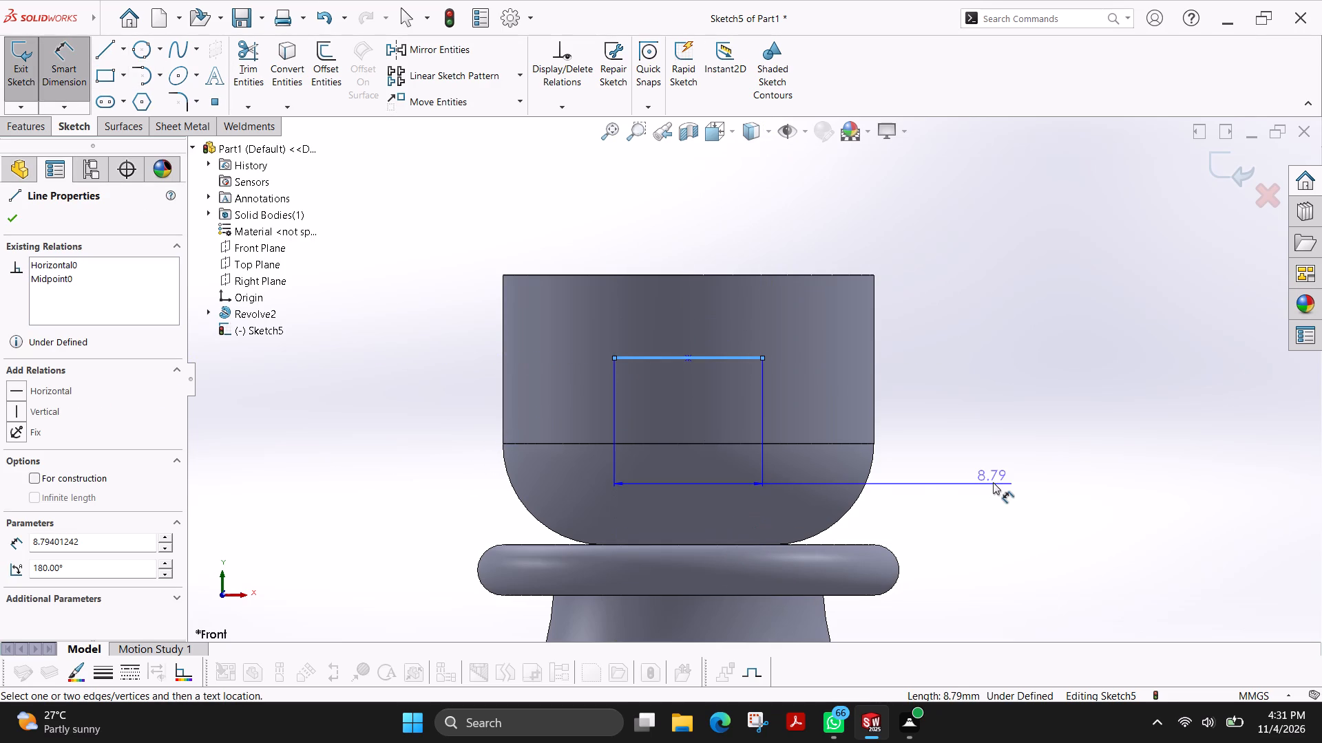
left_click(993, 482)
type("12")
key("Return")
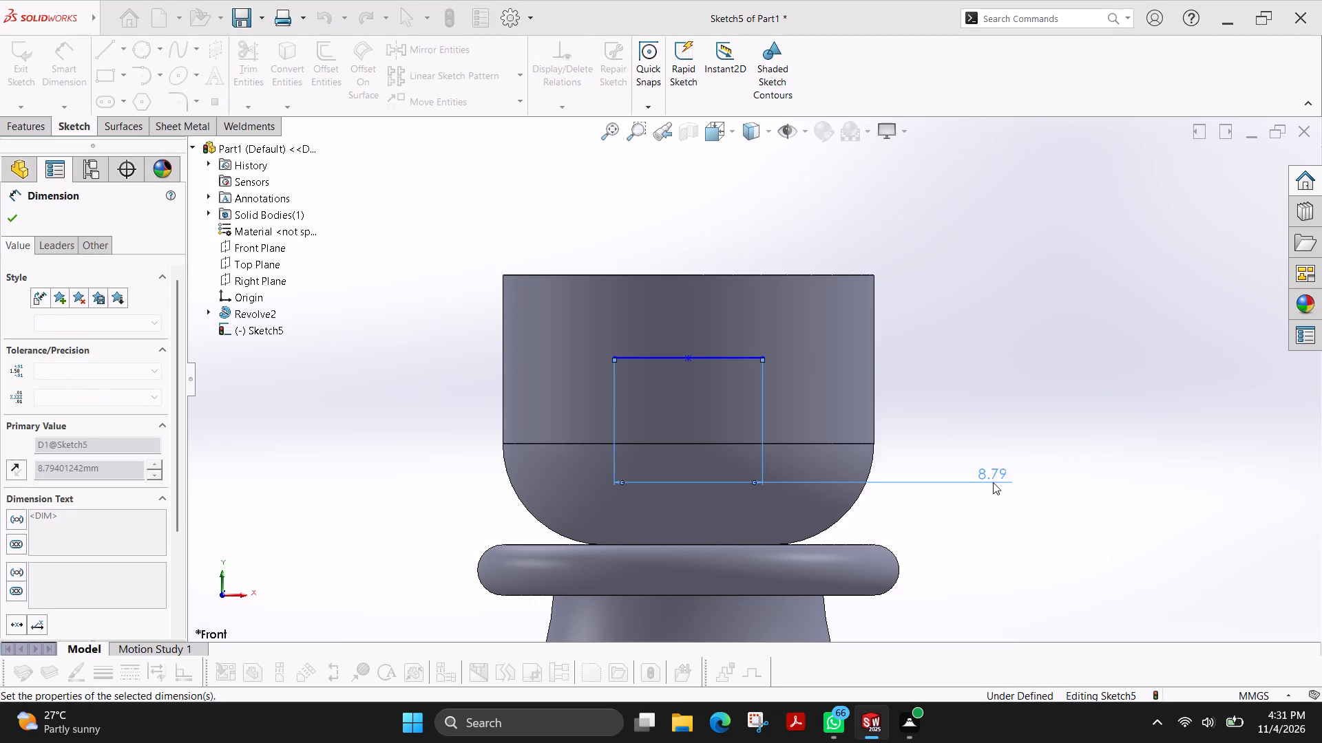
scroll(709, 452, "up", 4)
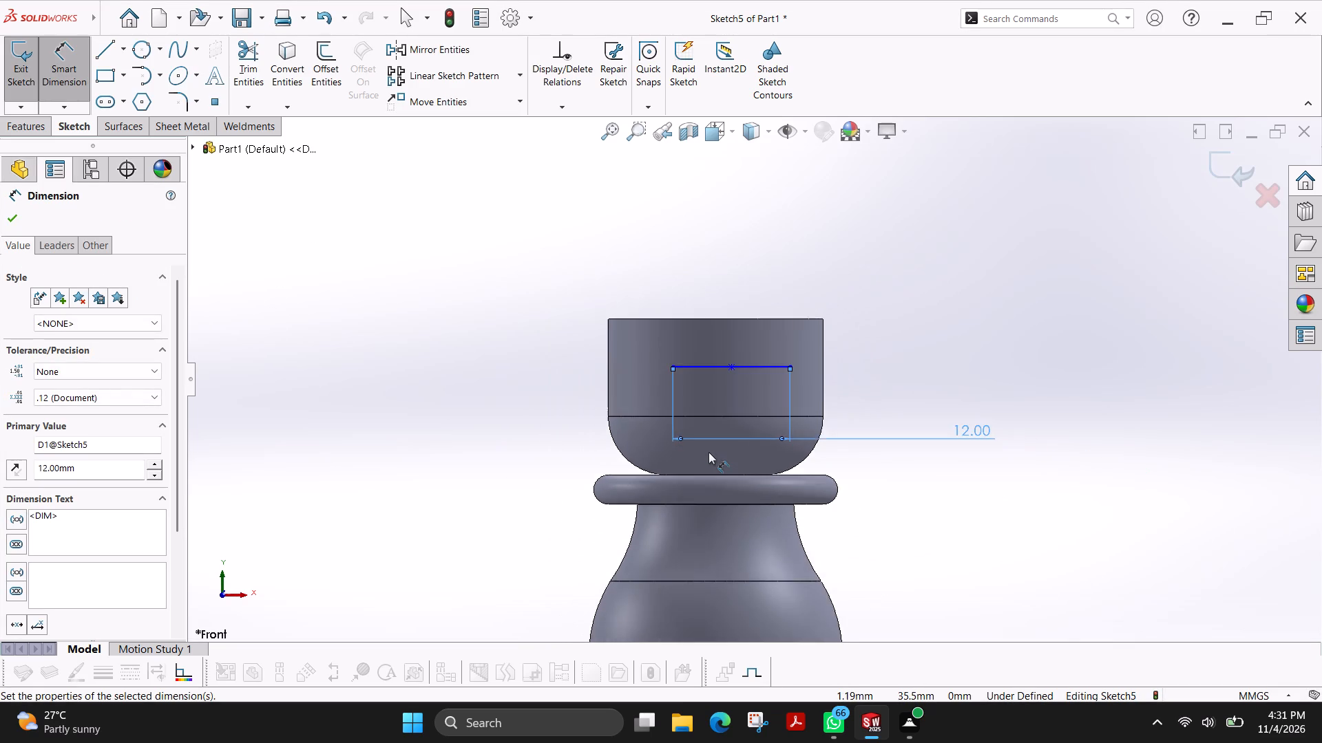
Dimension the horizontal distance from the origin to the left endpoint of the 12 mm line as 6 mm.
scroll(709, 452, "up", 3)
left_click(734, 568)
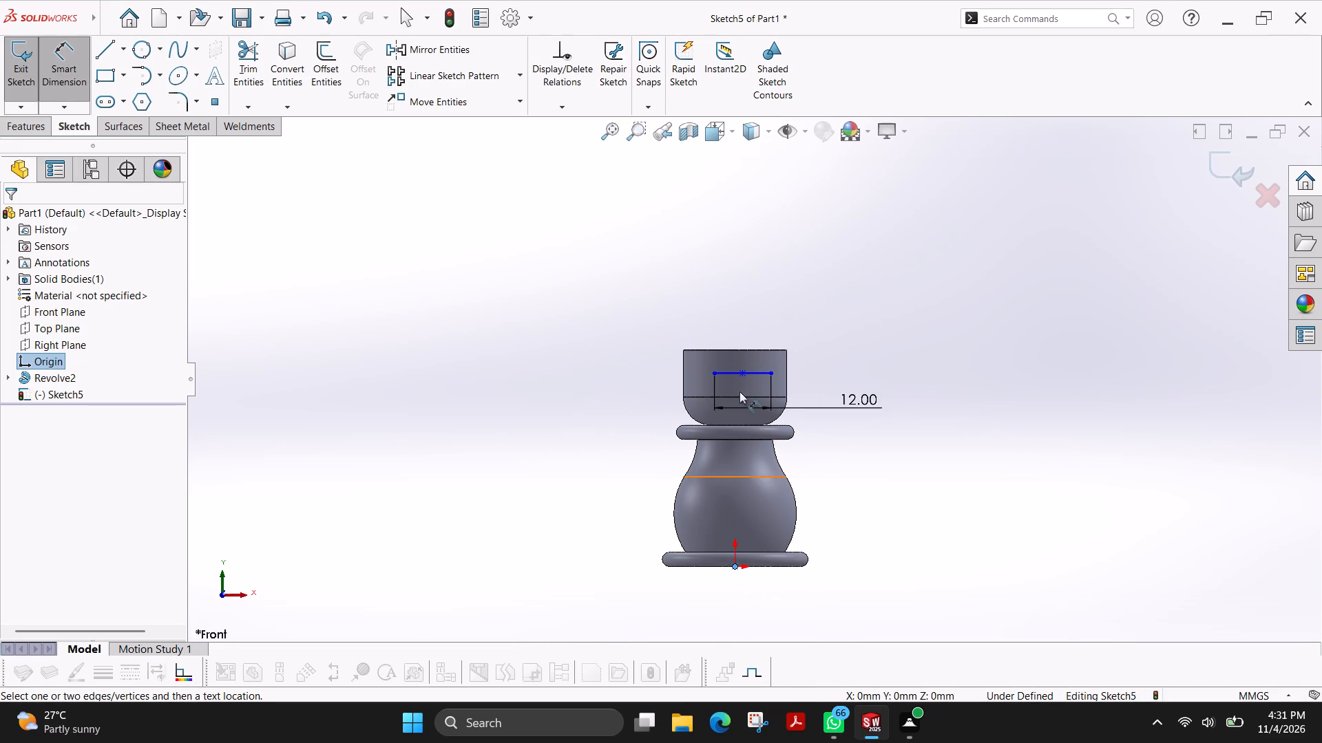
left_click(716, 373)
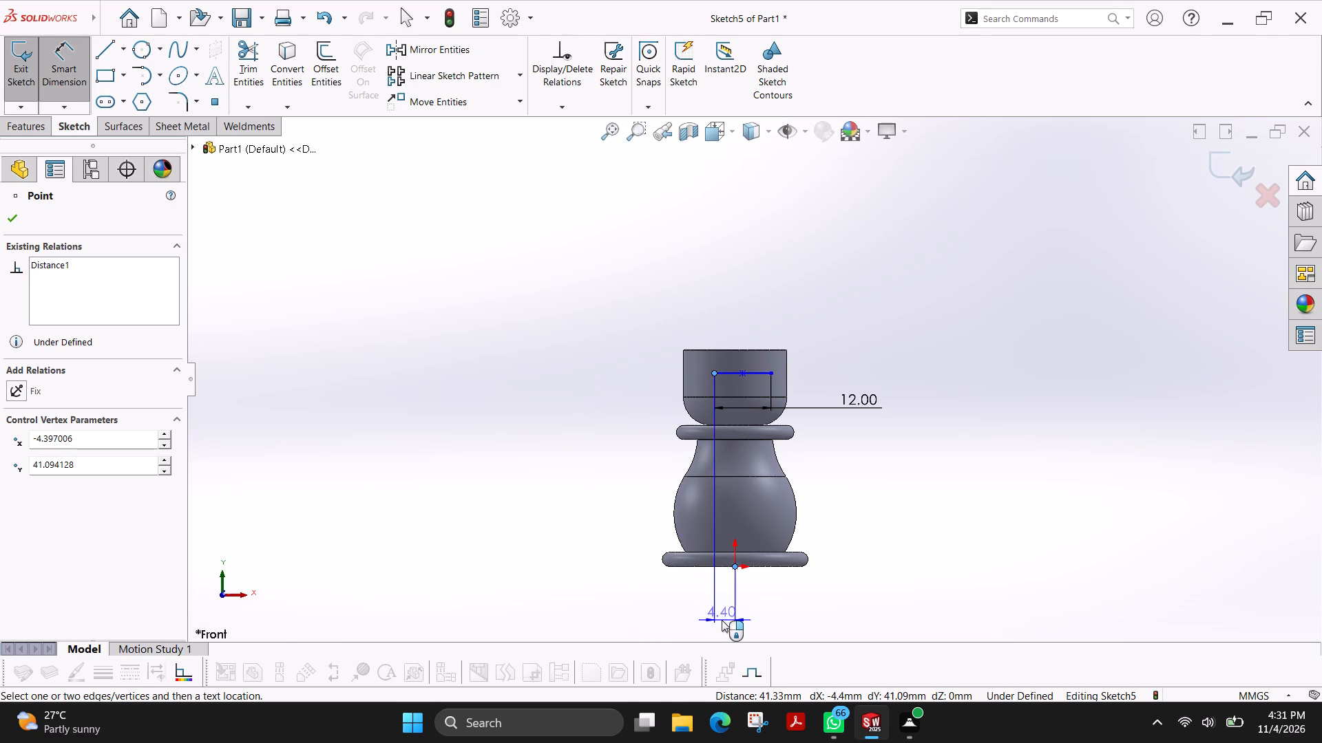
left_click(722, 620)
key("6")
key("Return")
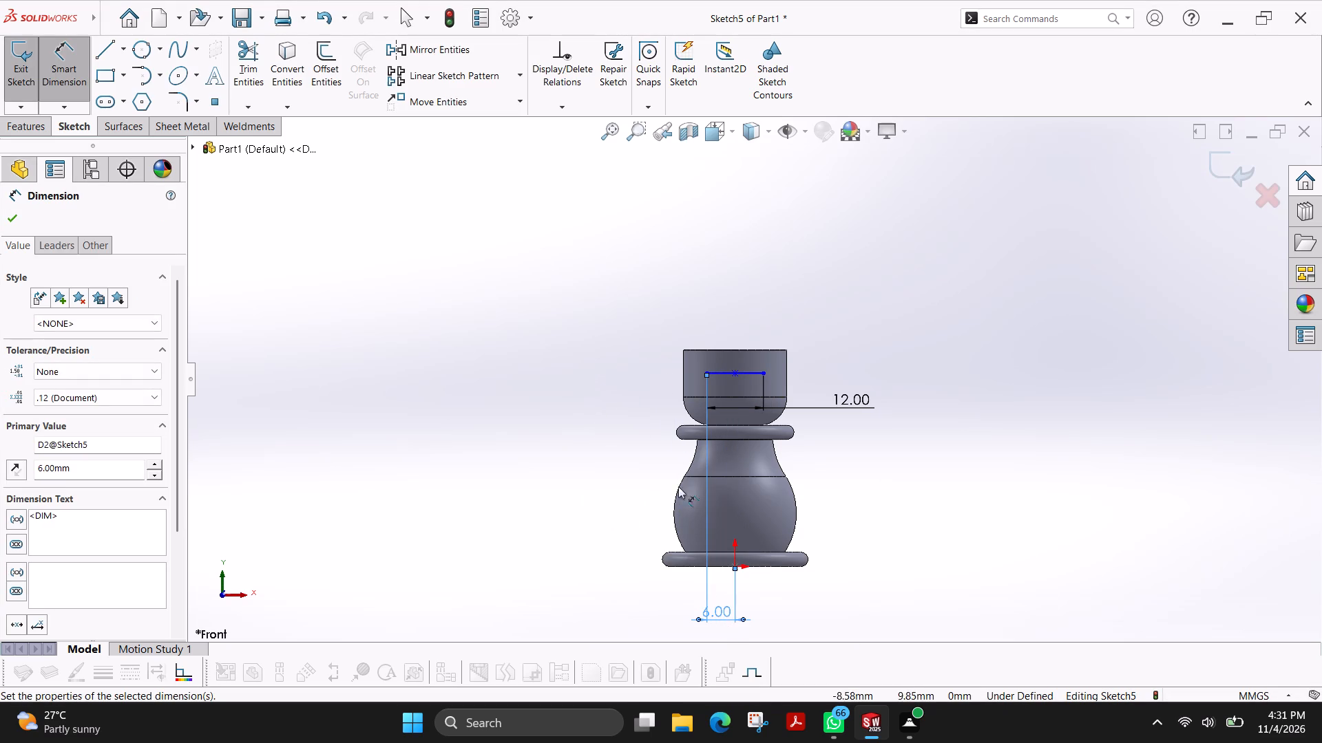
Dimension the 12 mm line 8 mm below the top edge of the cylindrical head.
scroll(748, 363, "down", 7)
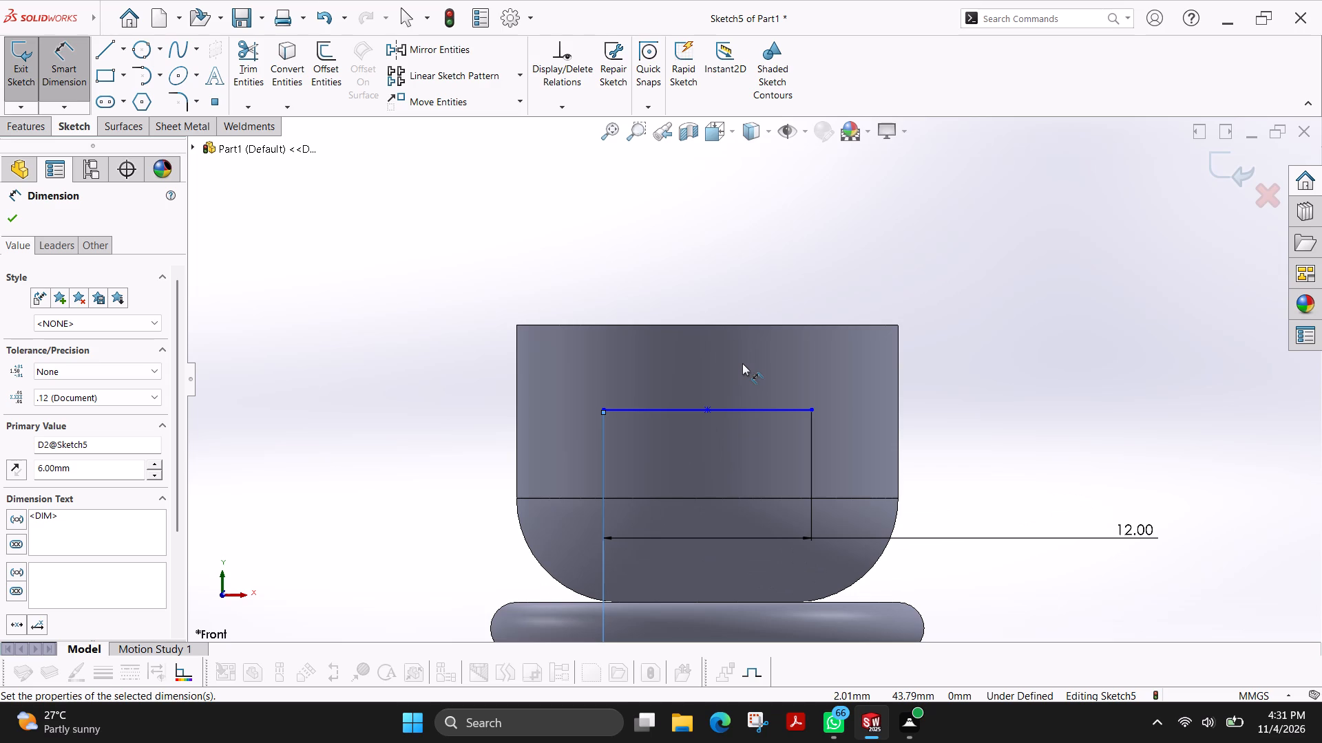
left_click(762, 410)
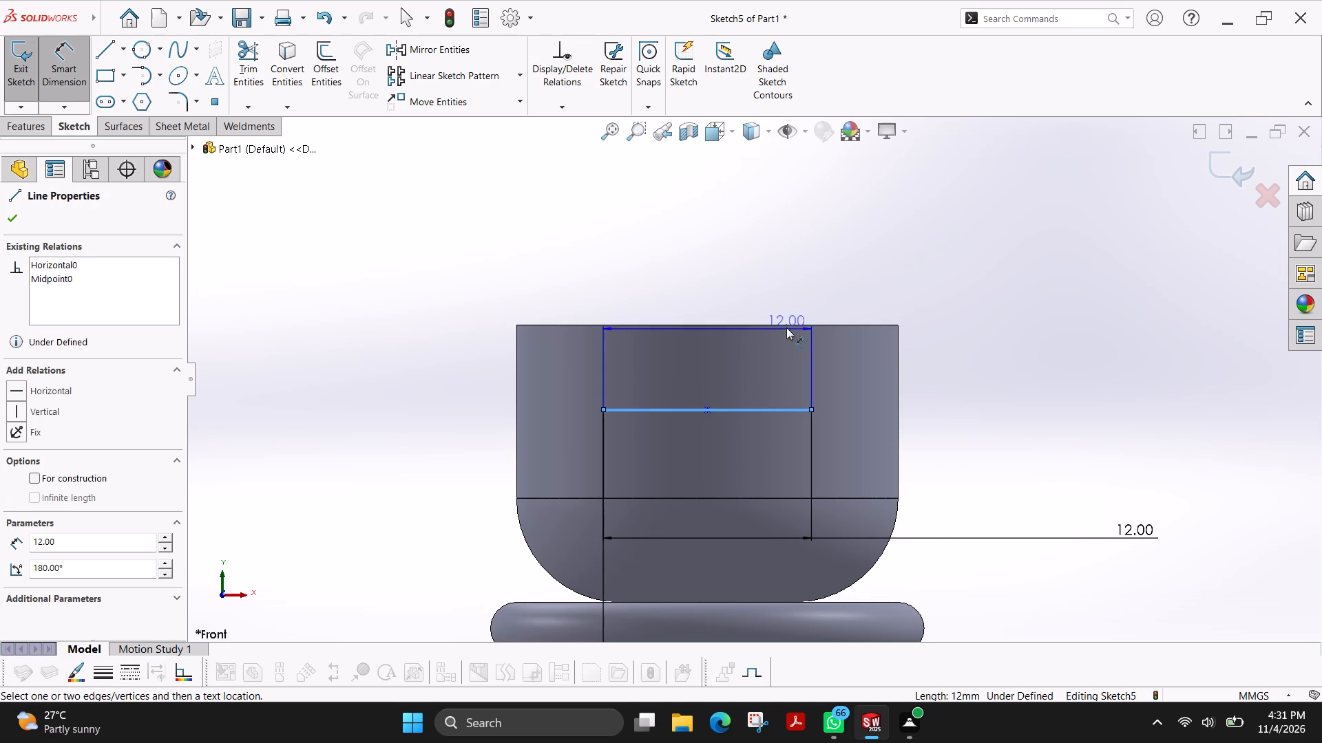
left_click(786, 325)
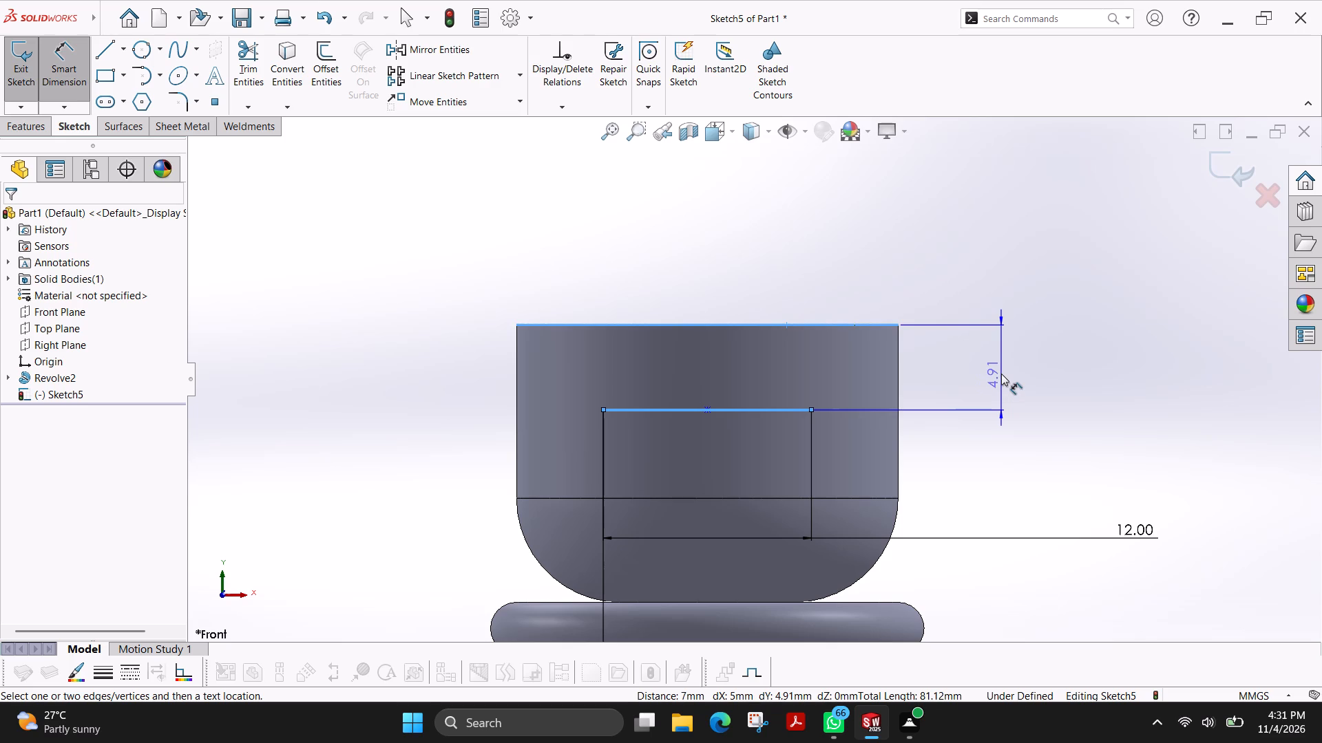
left_click(1001, 374)
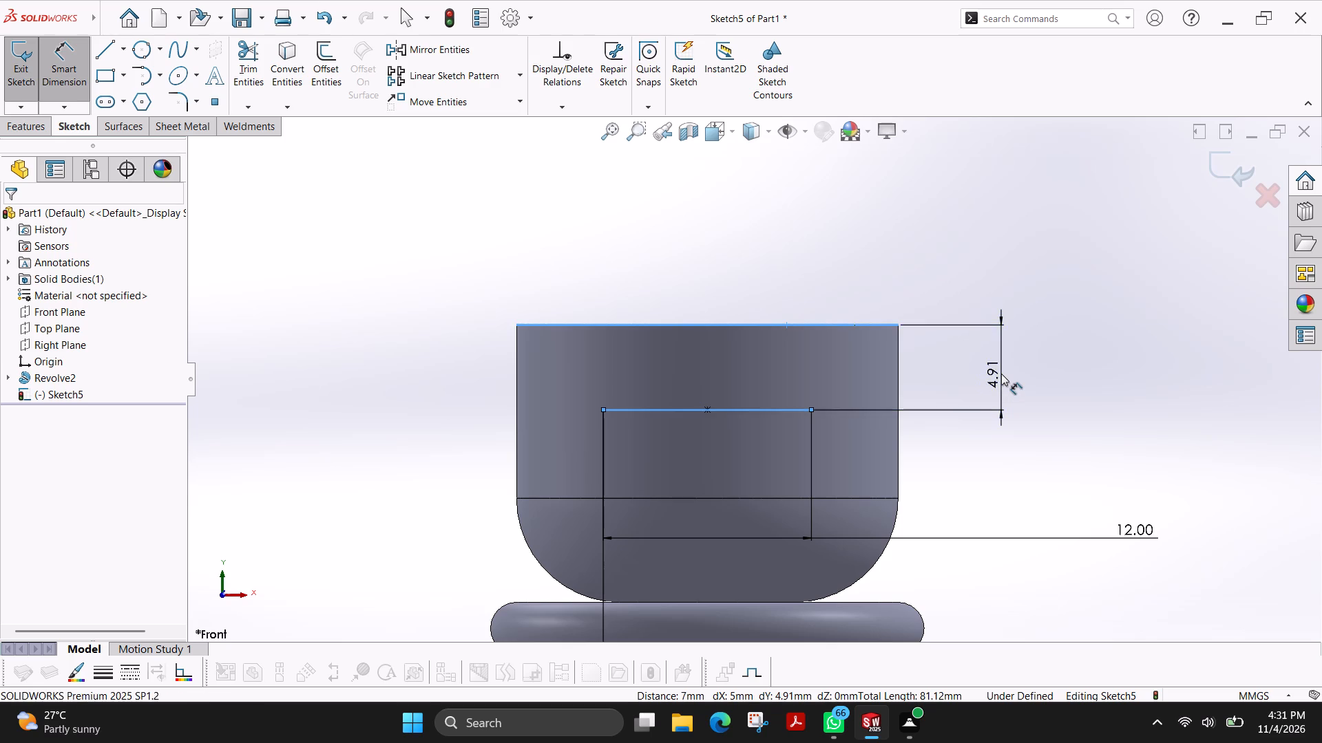
key("8")
key("Return")
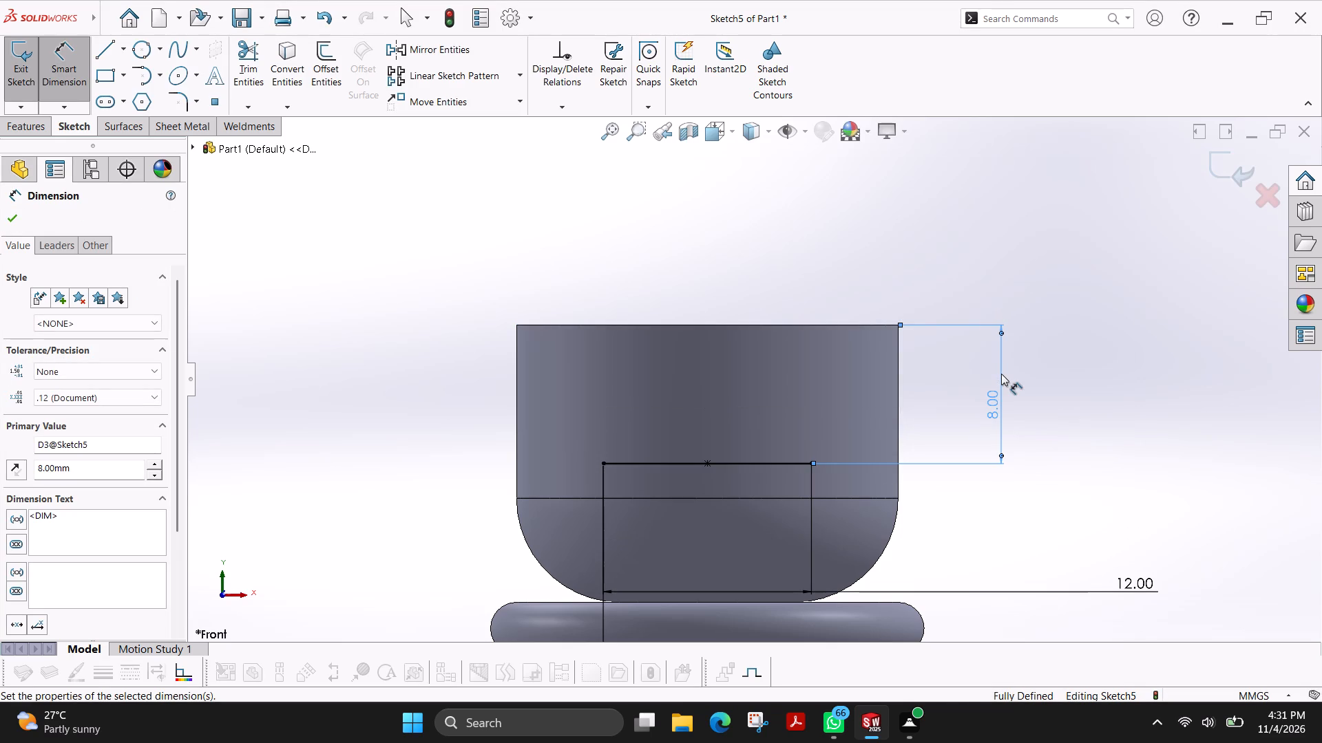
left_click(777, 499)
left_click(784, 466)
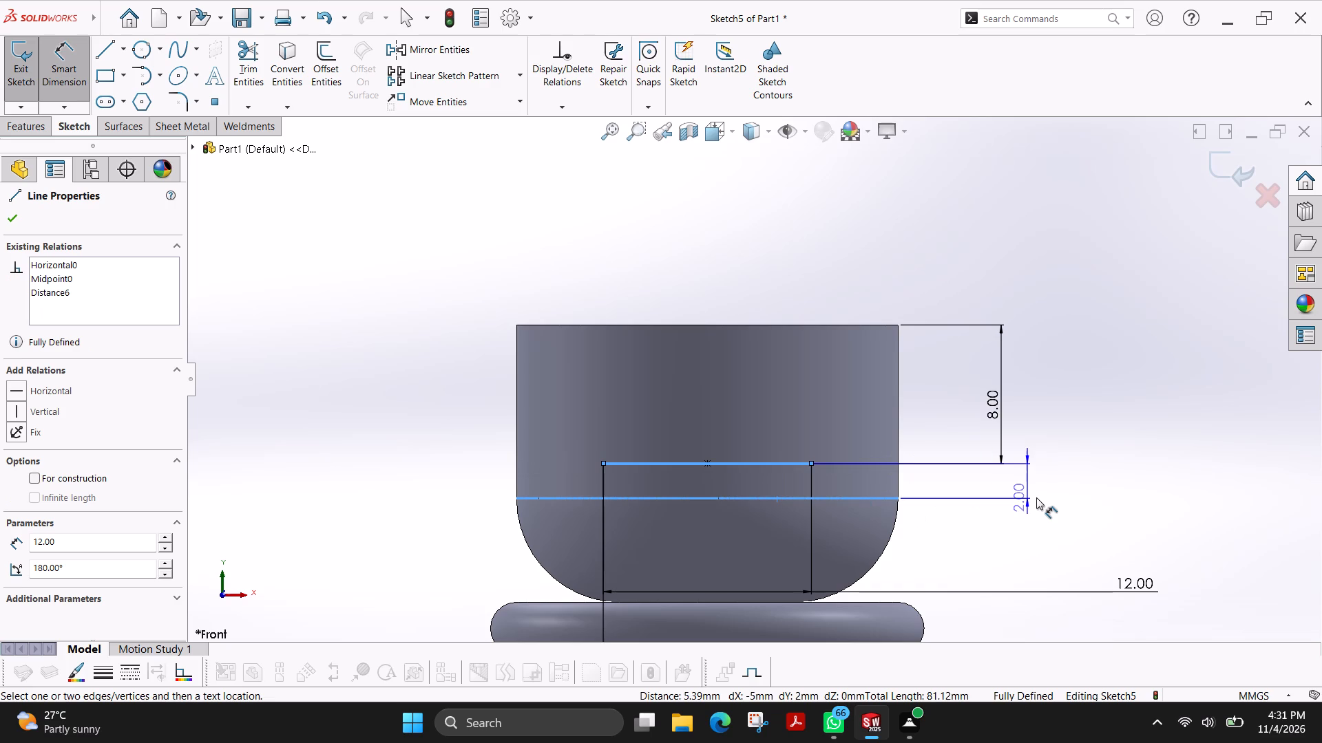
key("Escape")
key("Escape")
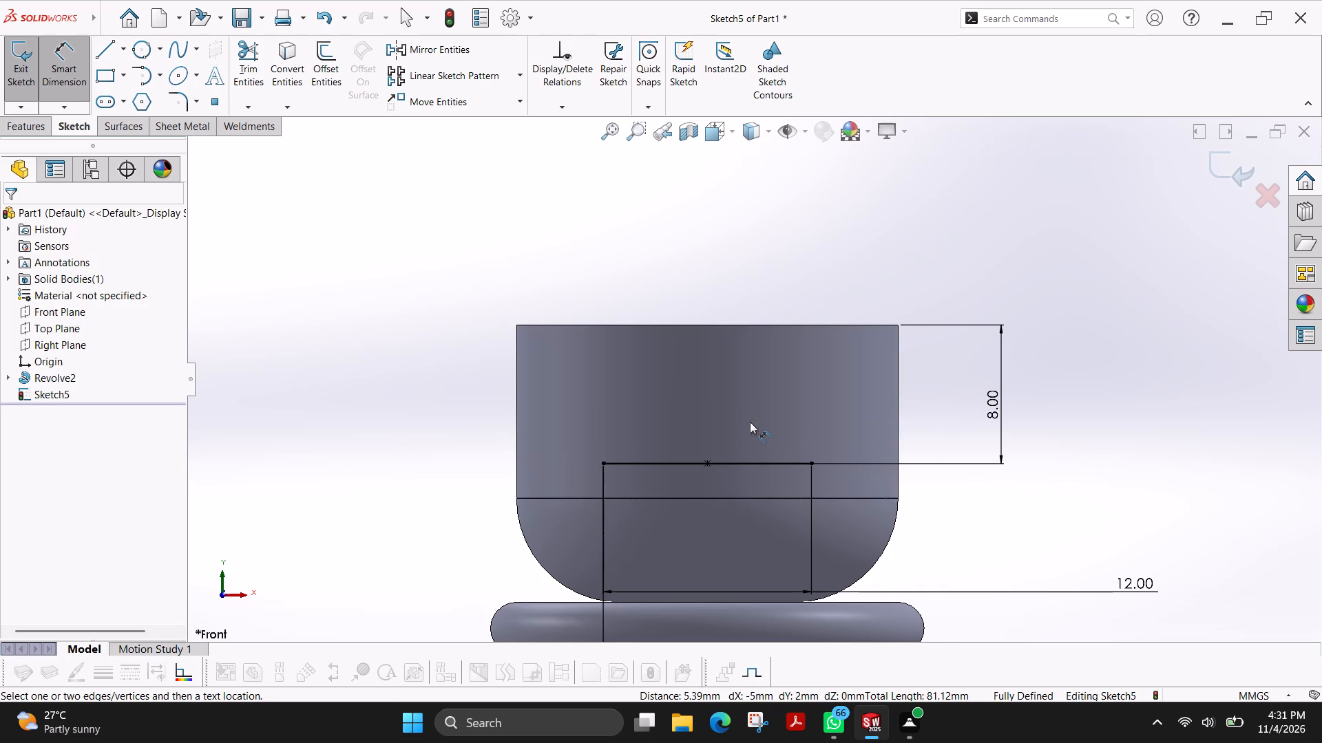
Draw three lines up from the ends of the 12 mm line to close a rectangle about 11 mm high, extending above the head.
scroll(747, 439, "down", 1)
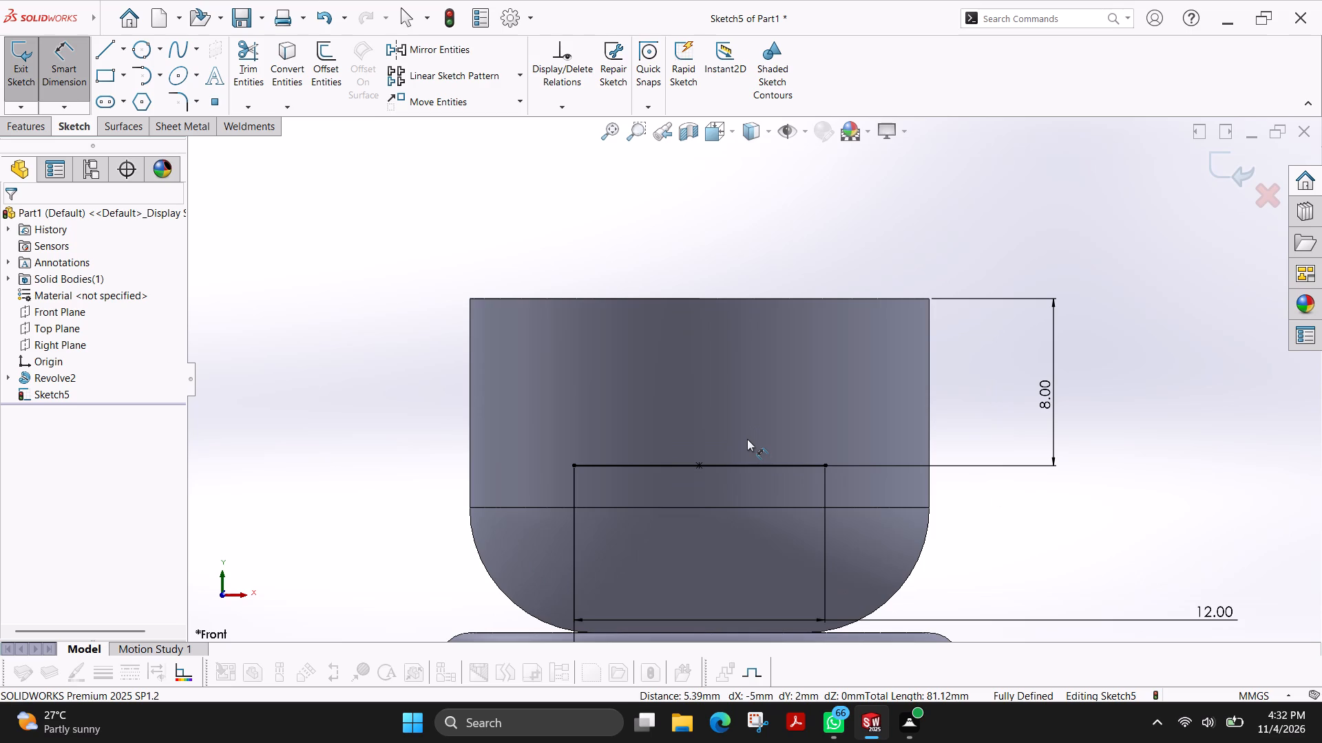
left_click(101, 61)
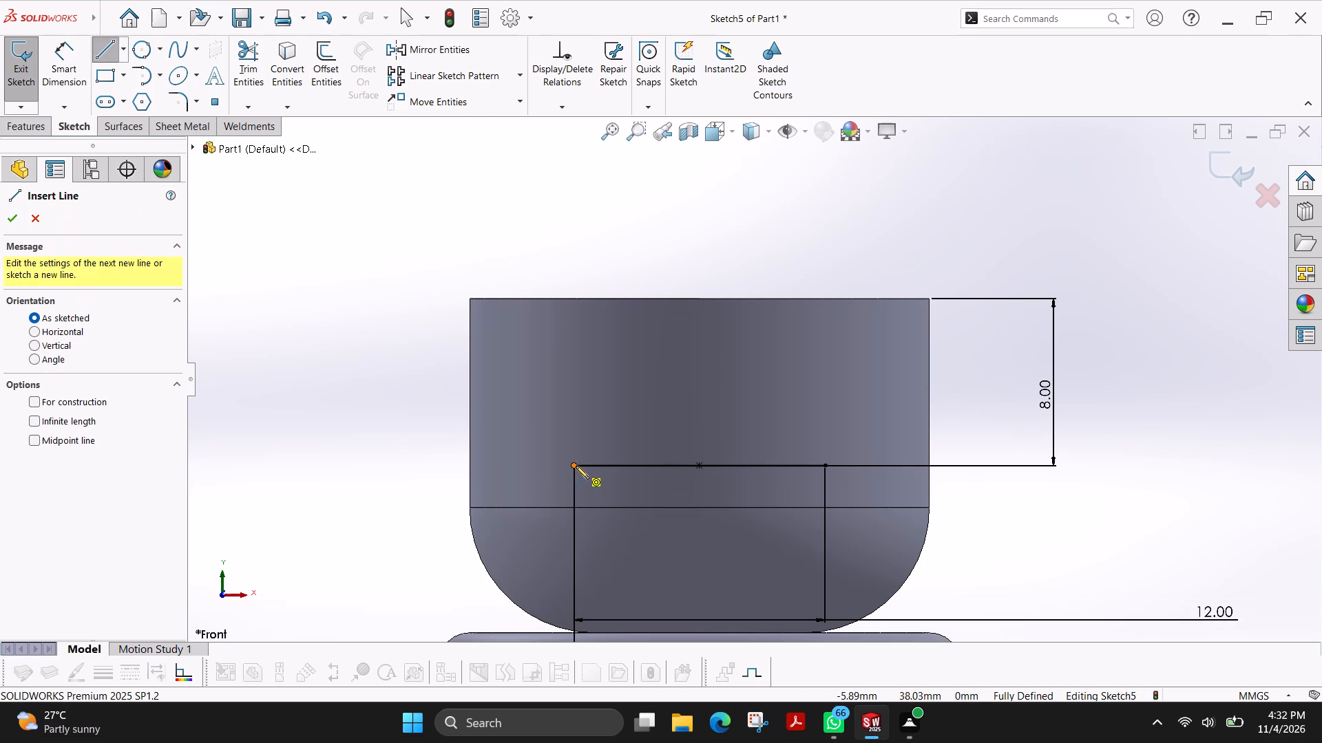
left_click(574, 466)
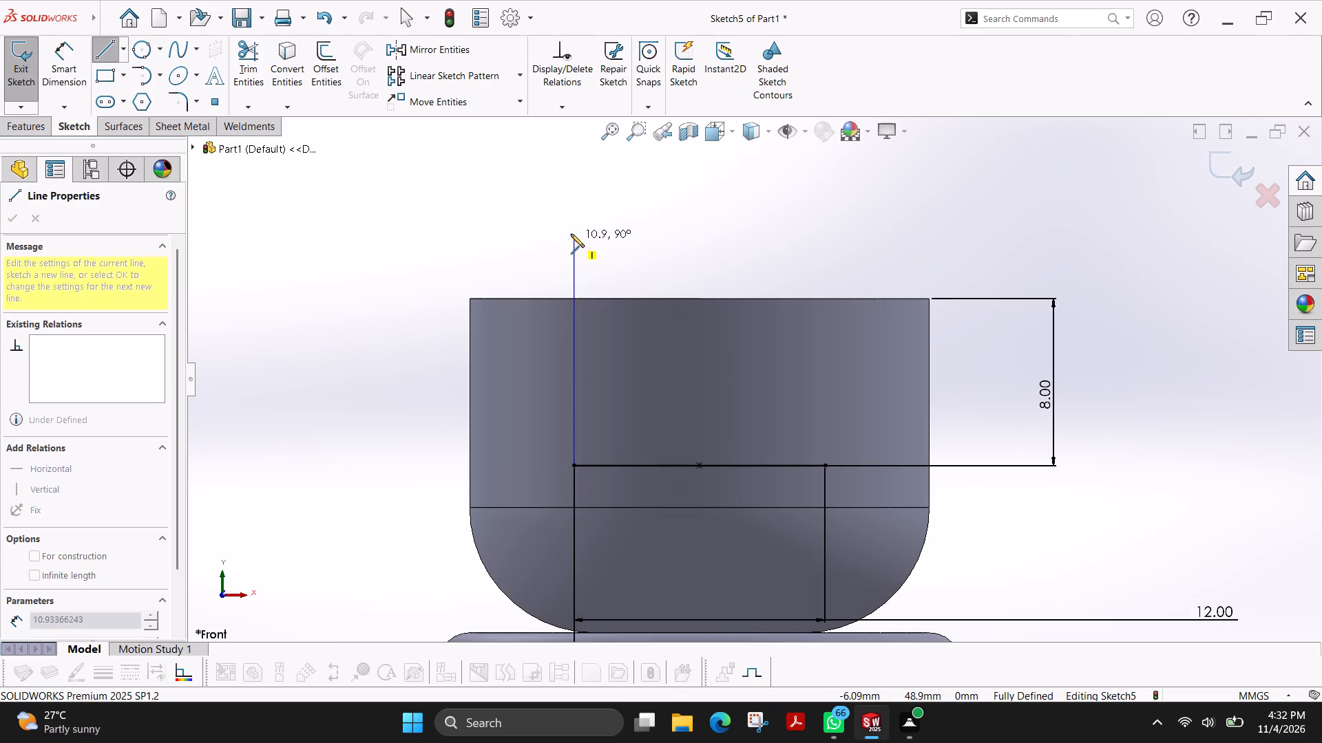
left_click(570, 234)
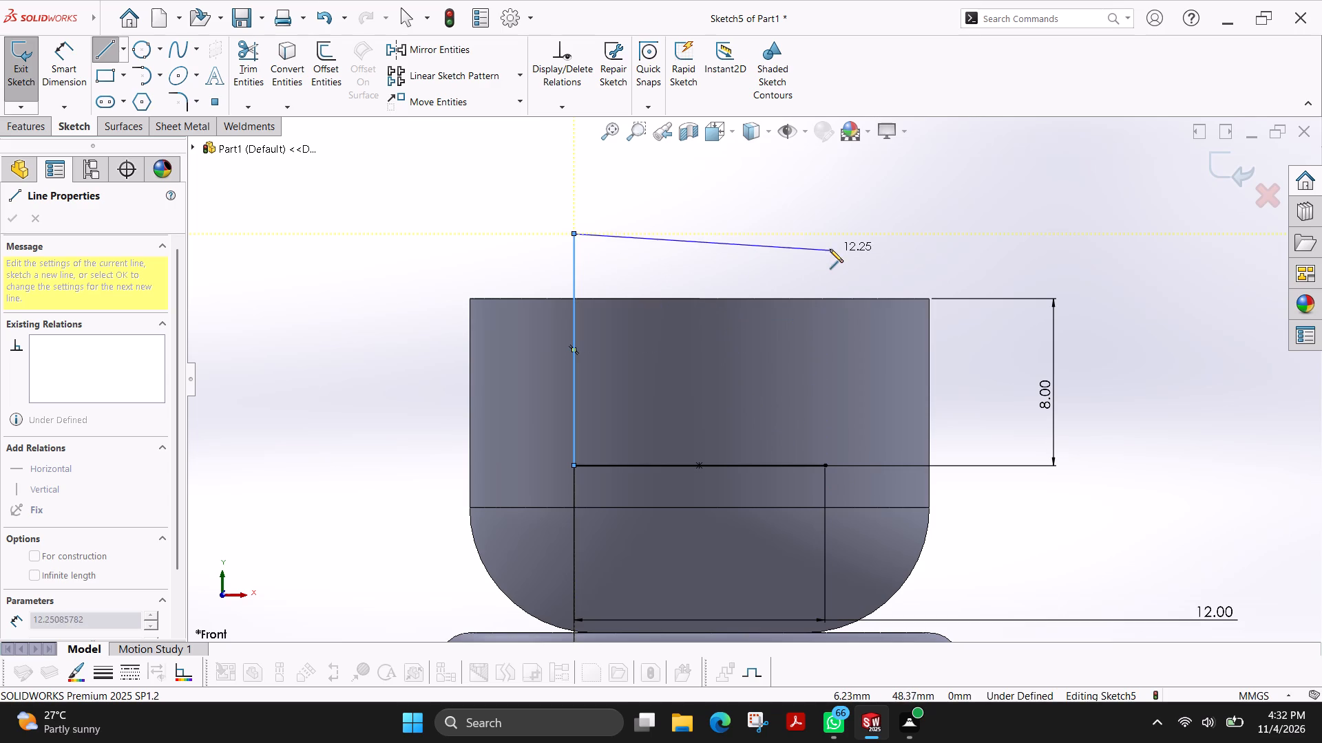
left_click(824, 233)
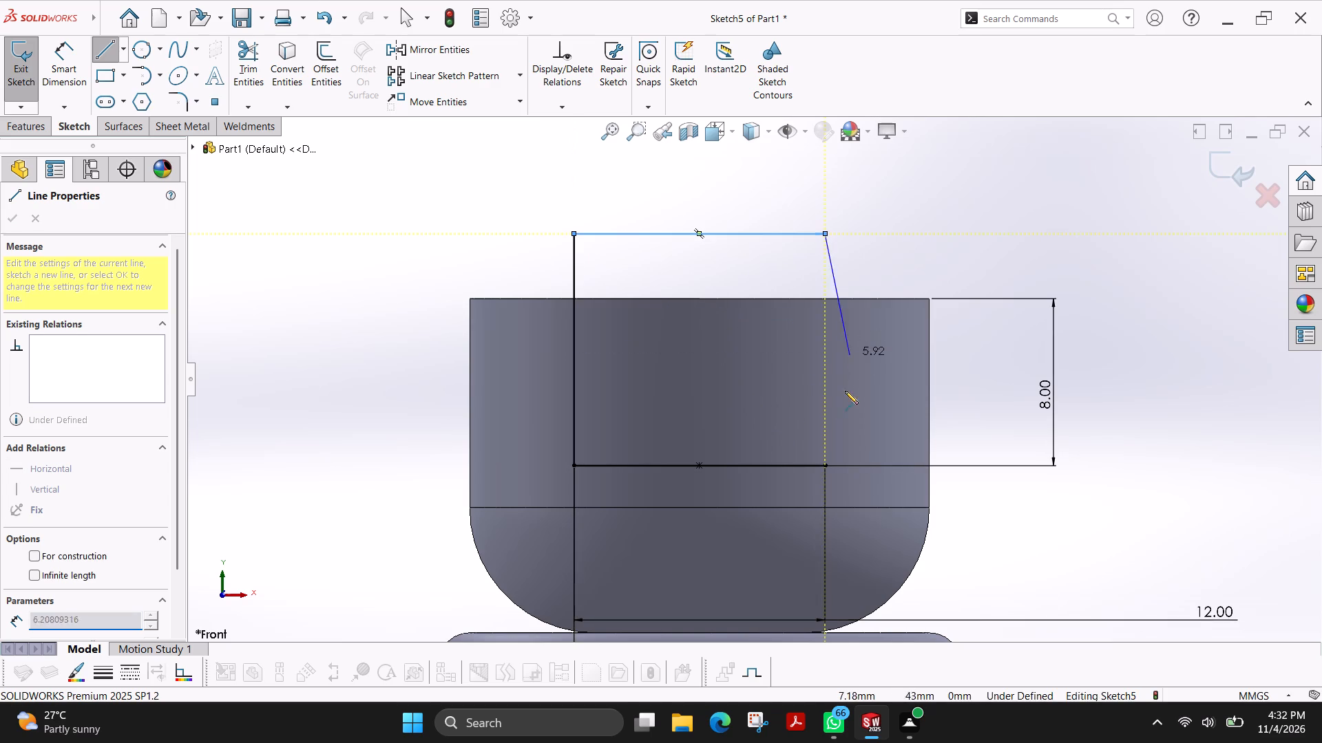
left_click(826, 464)
key("Escape")
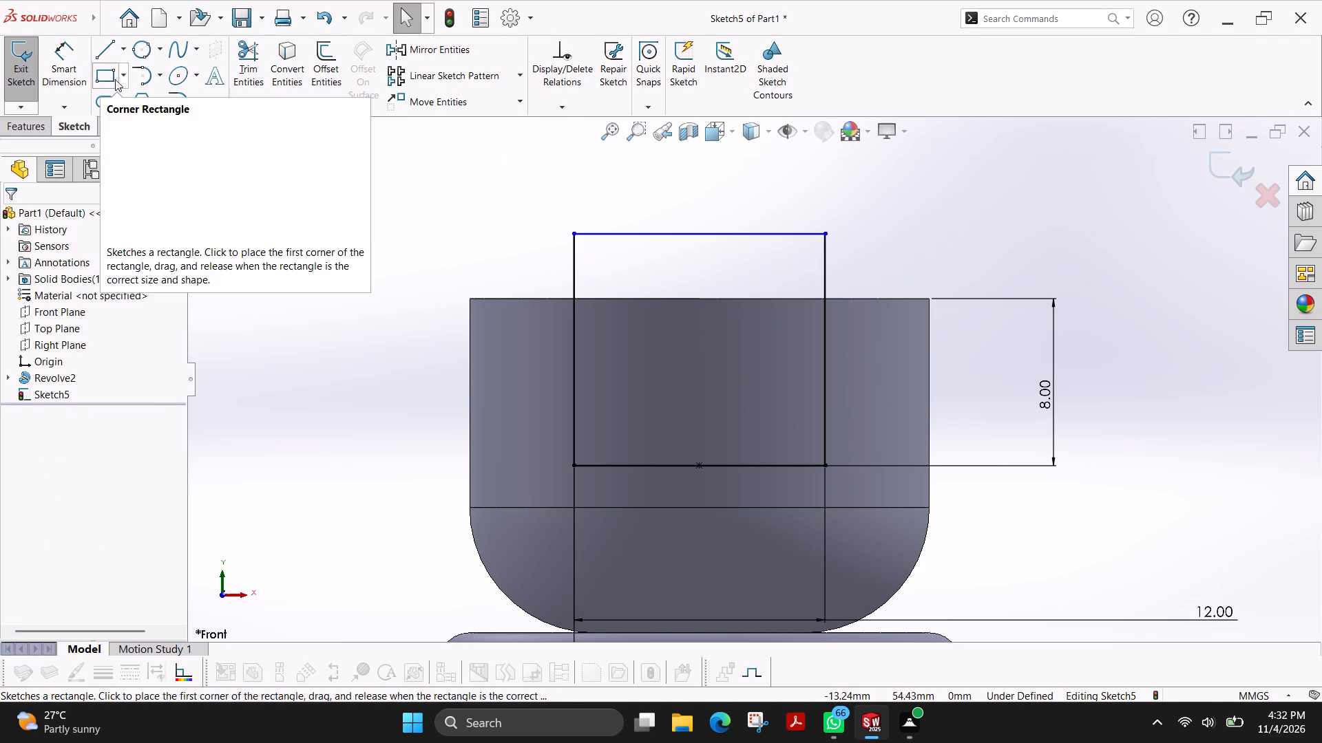
Draw two lines slanting upward and outward from the rectangle's bottom corners, each about 12 mm long and ending above the head.
left_click(103, 56)
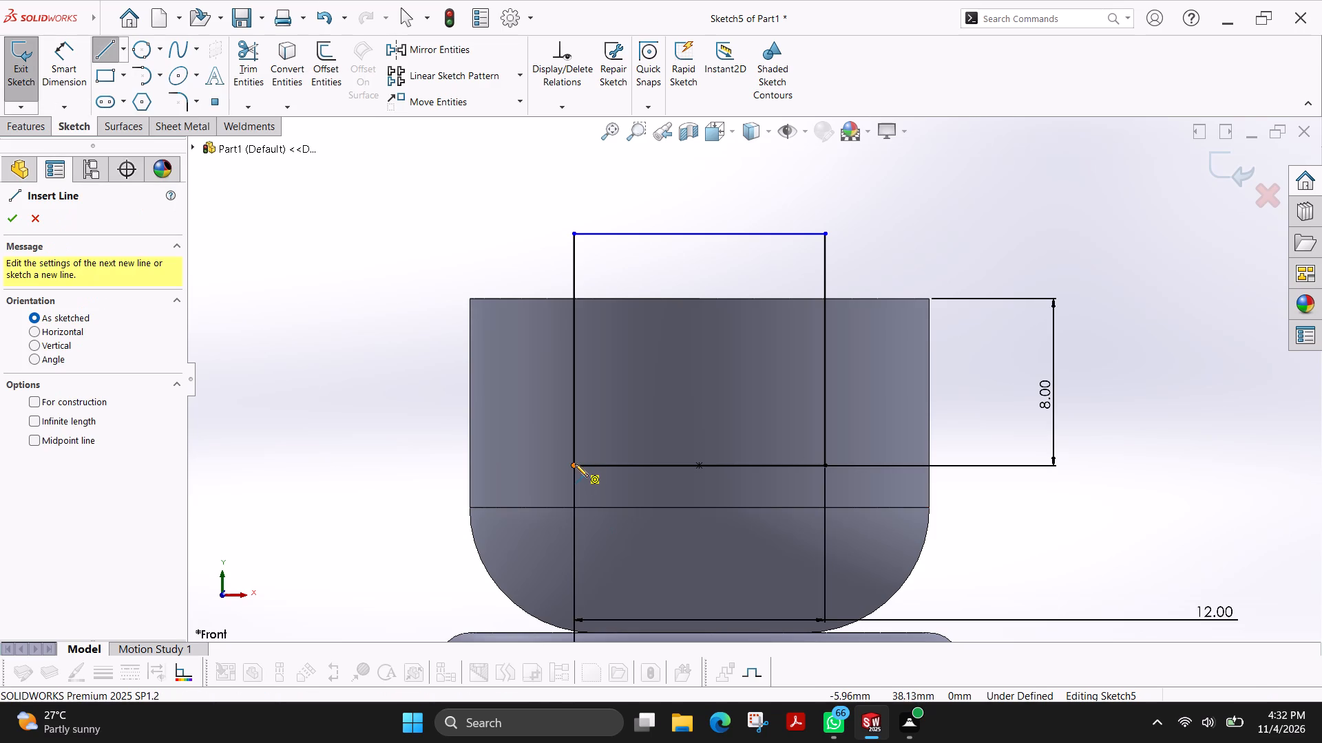
left_click(575, 466)
left_click(521, 218)
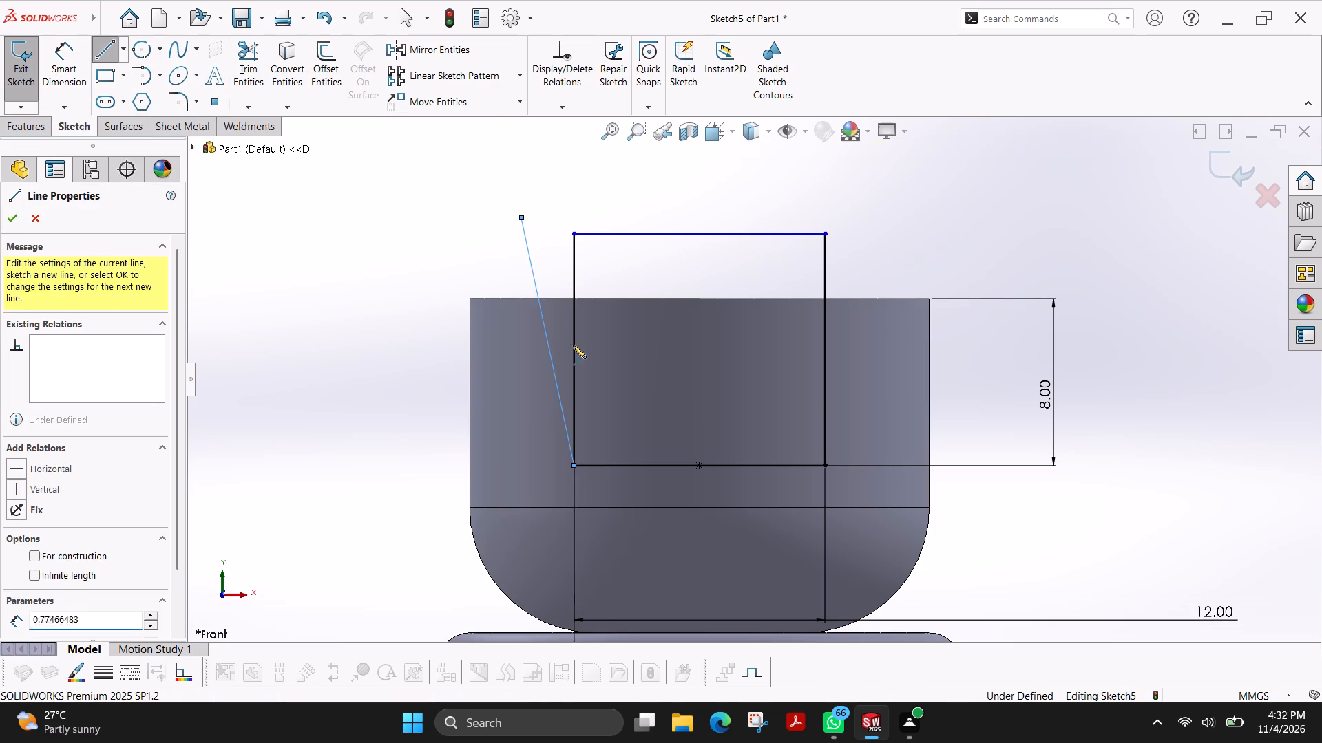
key("Escape")
key("l")
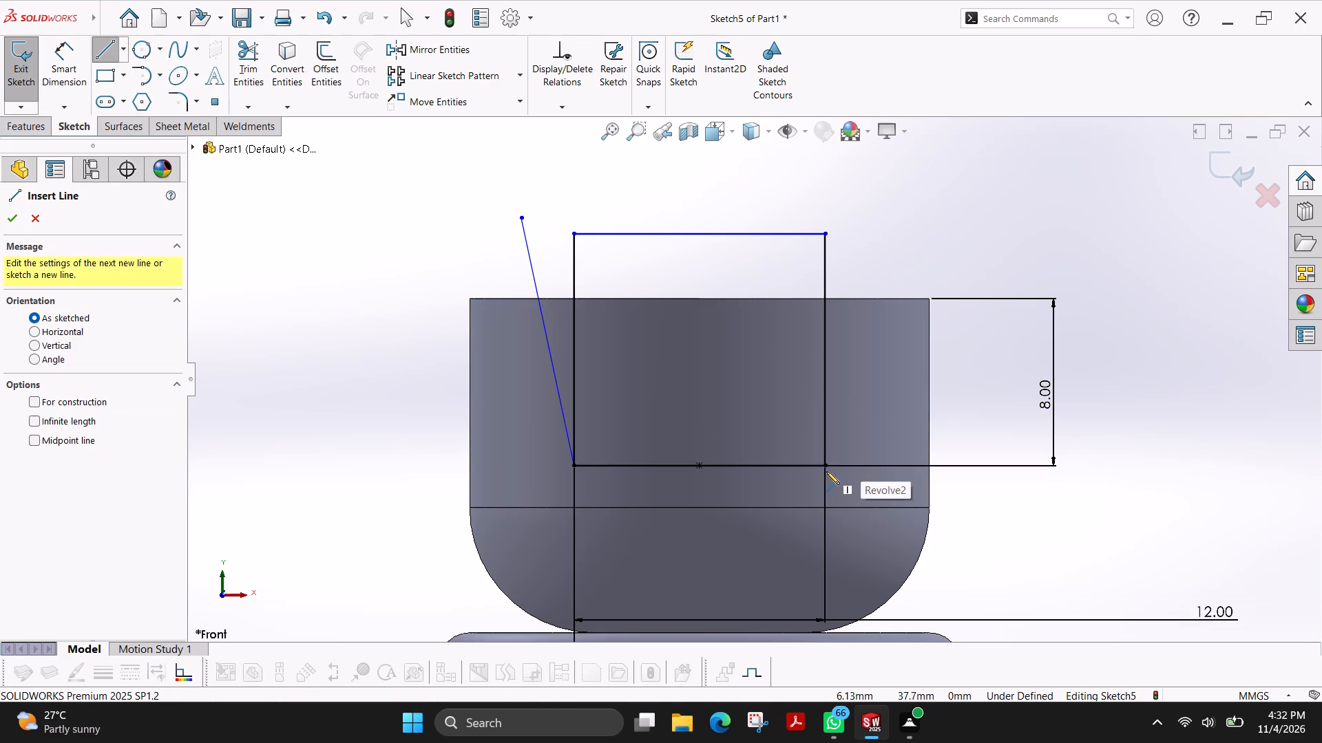
left_click(828, 465)
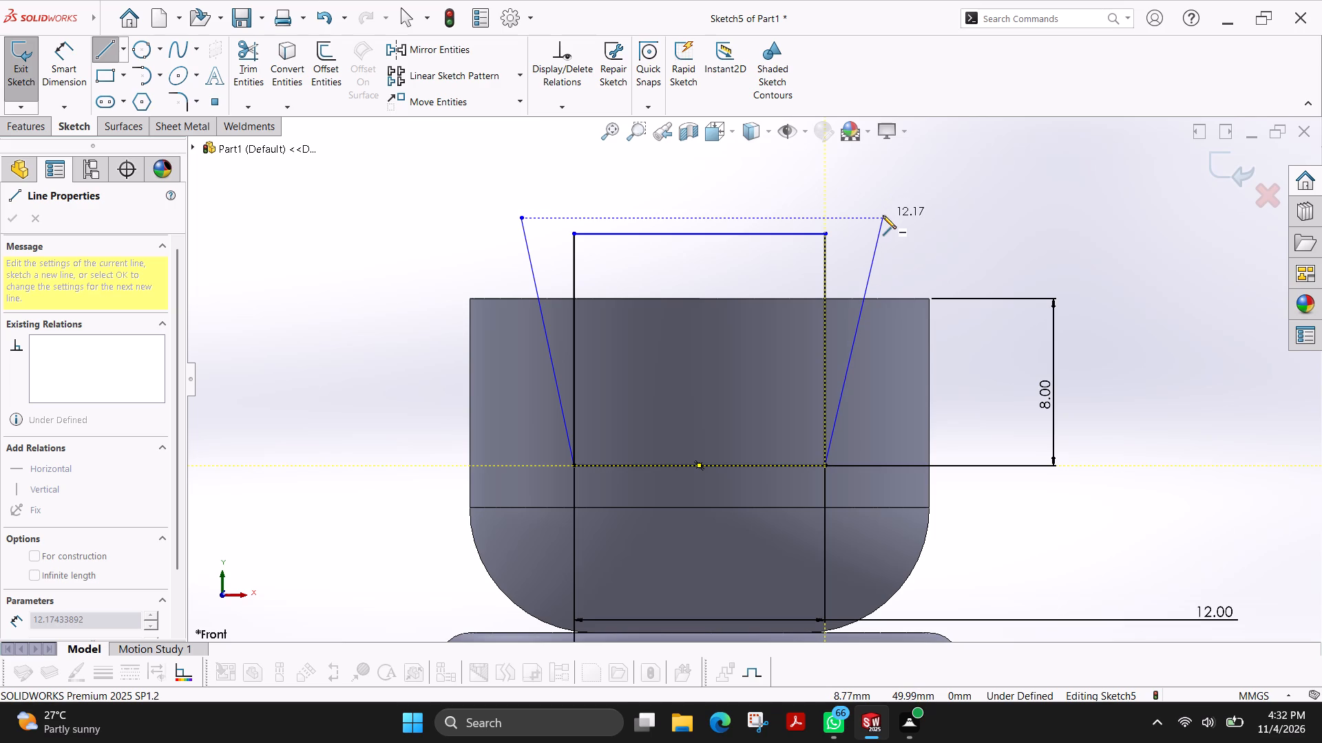
left_click(883, 215)
key("Escape")
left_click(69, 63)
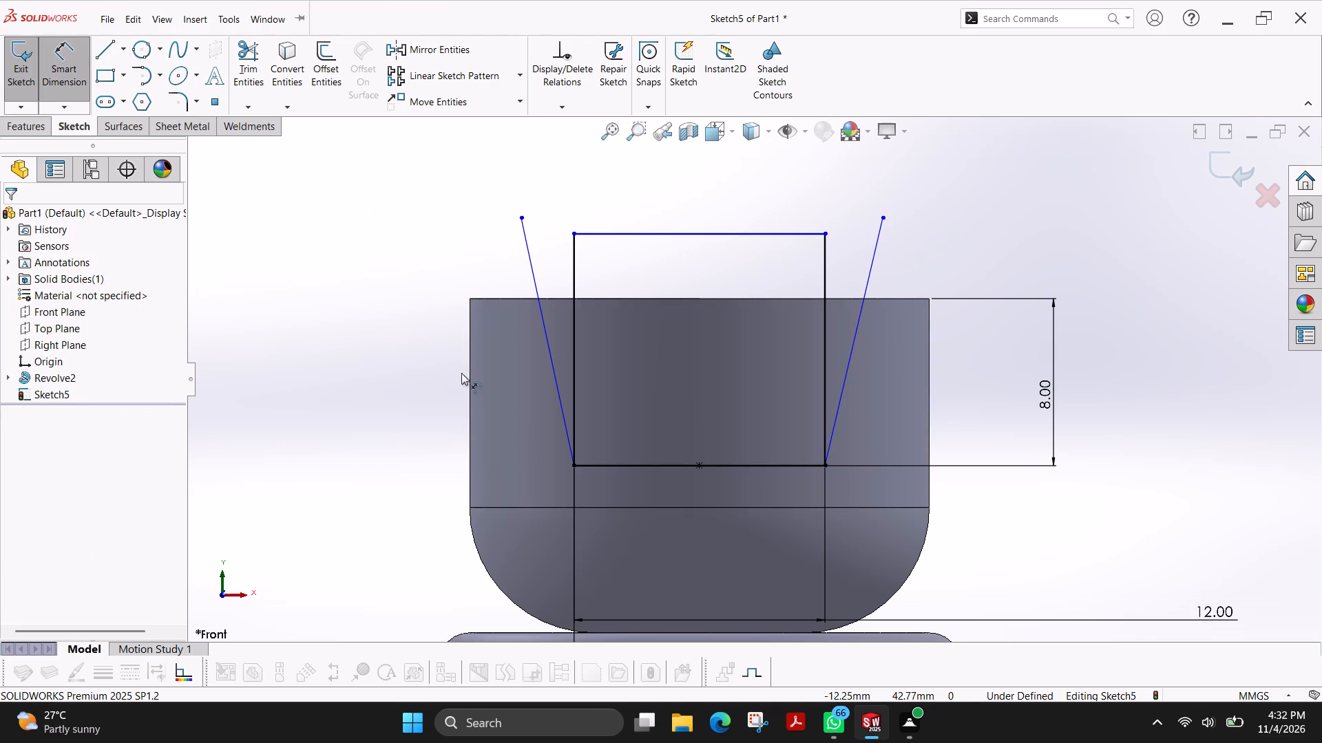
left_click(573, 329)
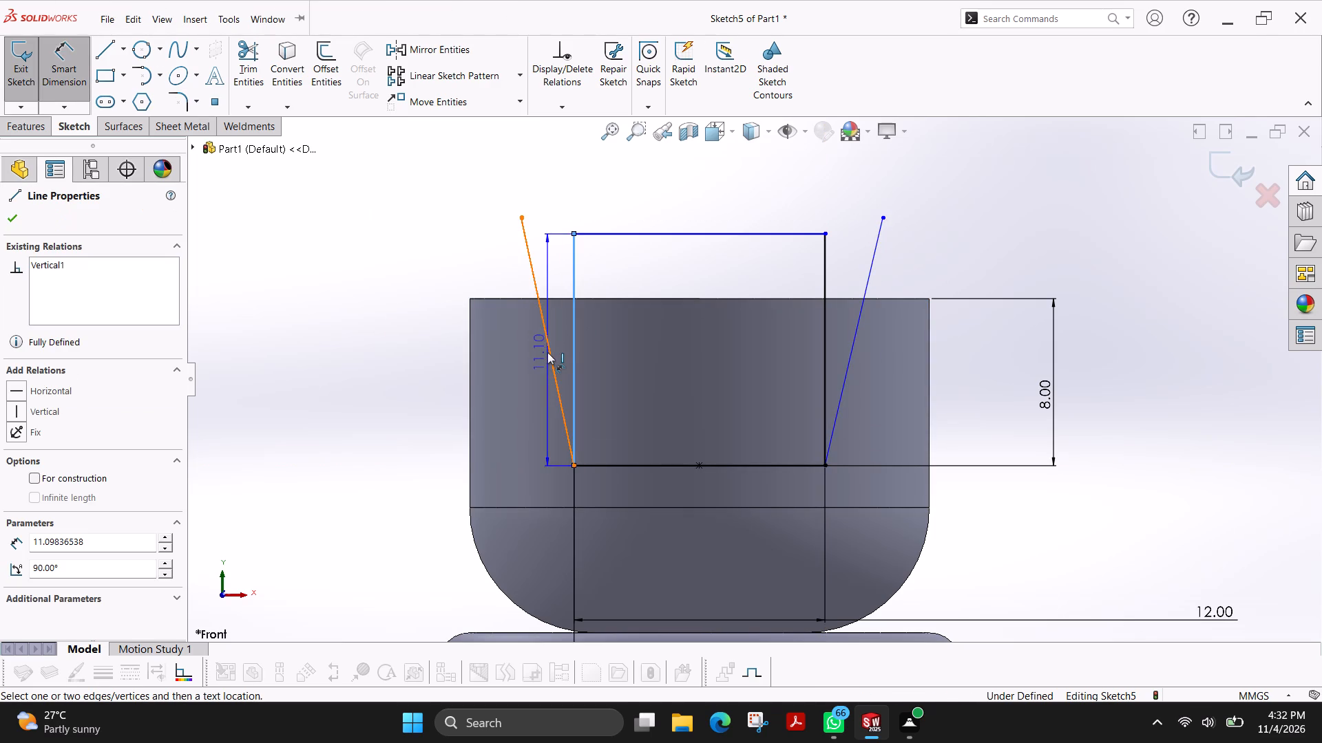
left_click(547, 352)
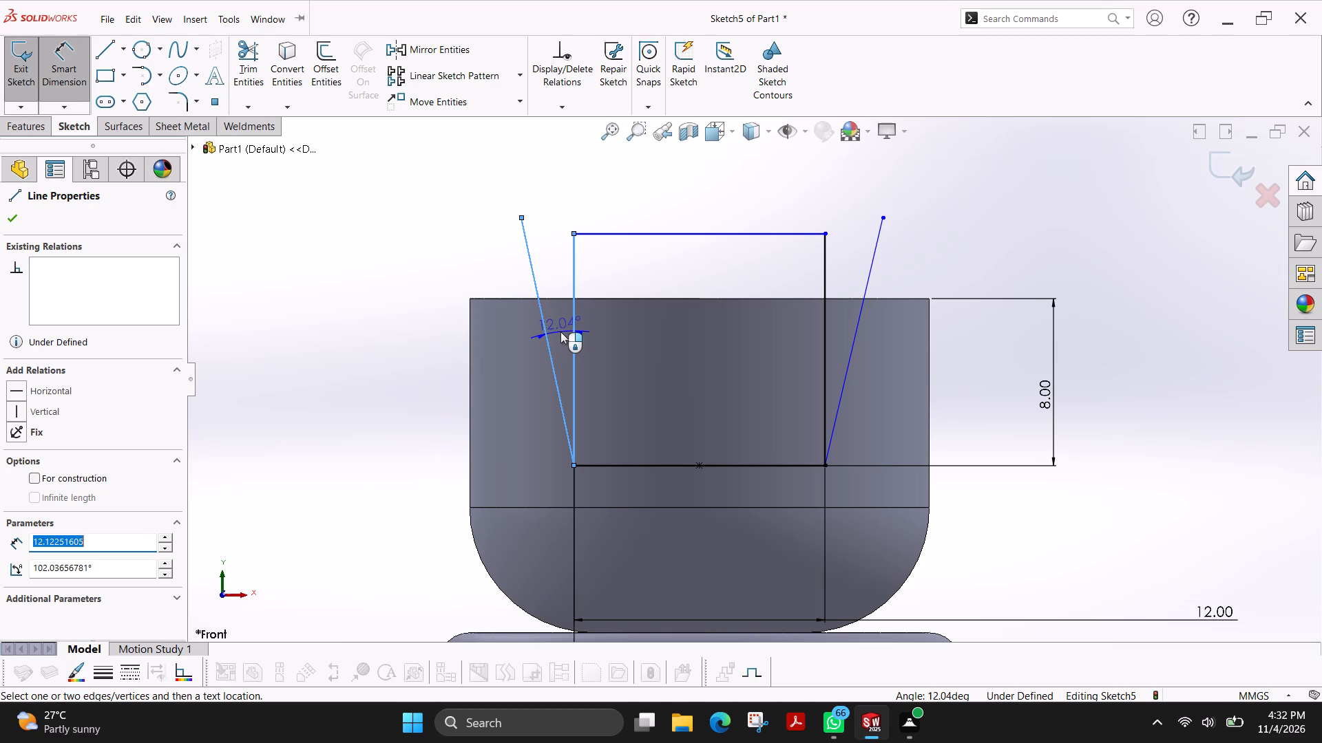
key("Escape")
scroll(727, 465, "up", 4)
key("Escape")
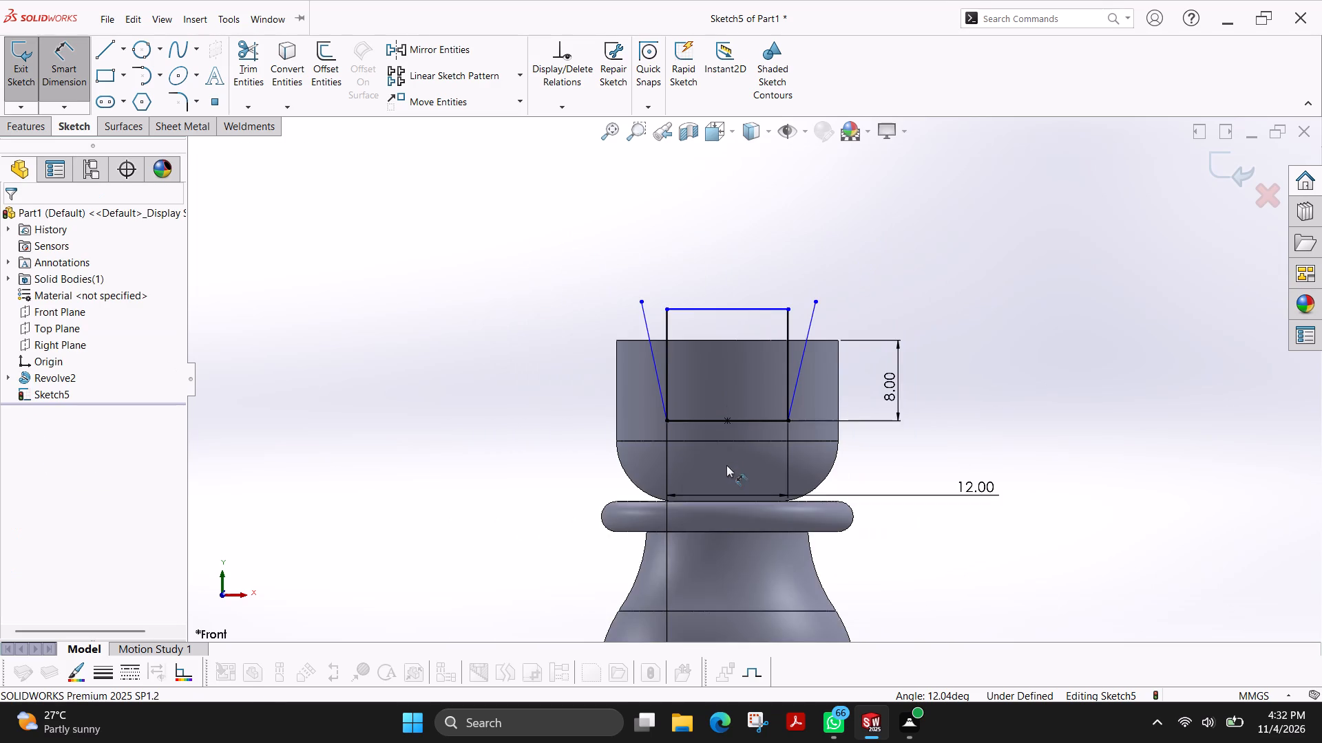
Draw a vertical line about 78 mm long from the origin up through the centre of the piece.
scroll(726, 464, "up", 4)
left_click(99, 54)
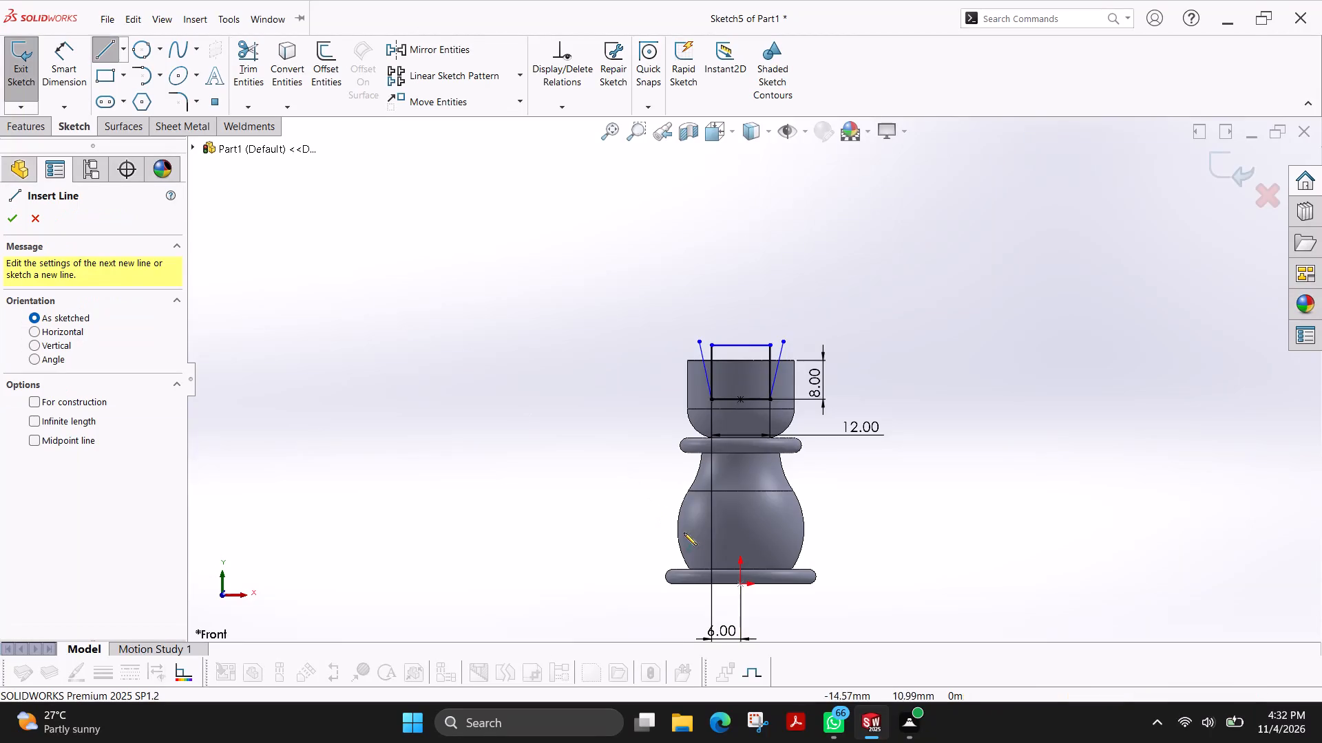
left_click(739, 583)
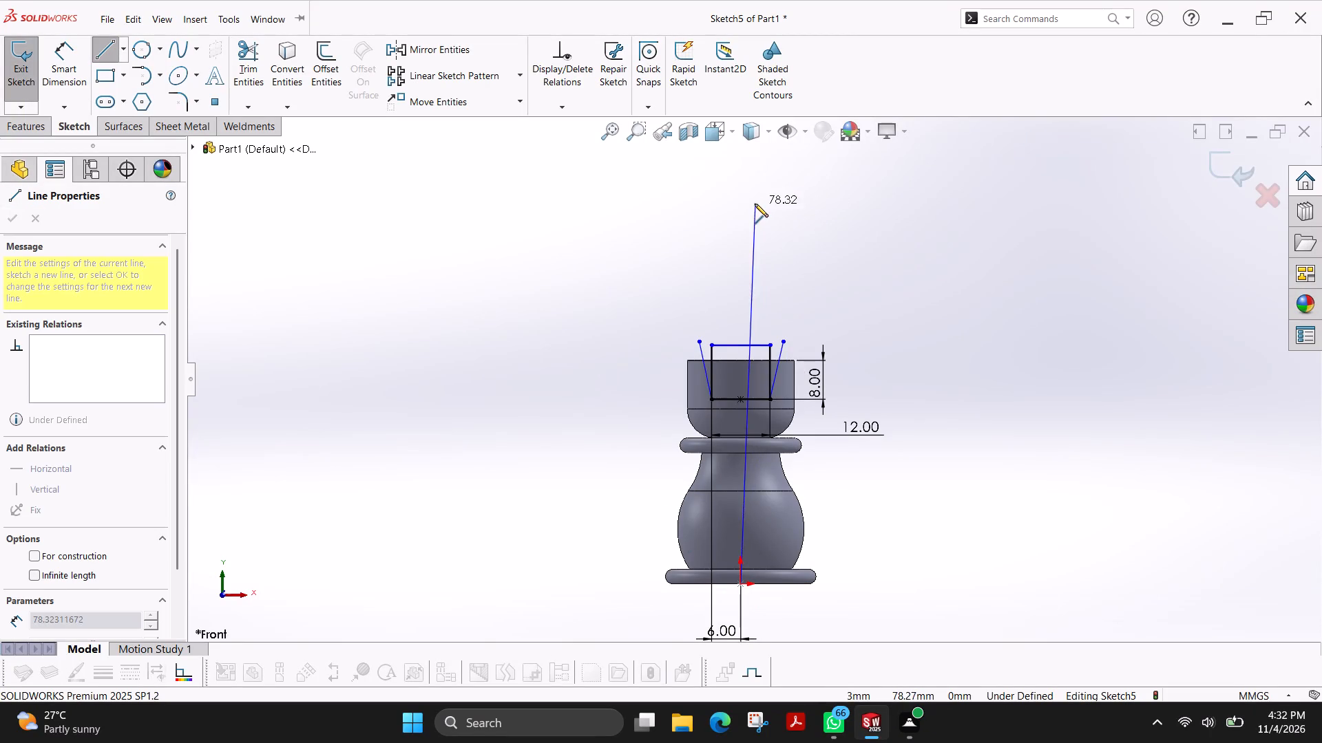
left_click(741, 205)
key("Escape")
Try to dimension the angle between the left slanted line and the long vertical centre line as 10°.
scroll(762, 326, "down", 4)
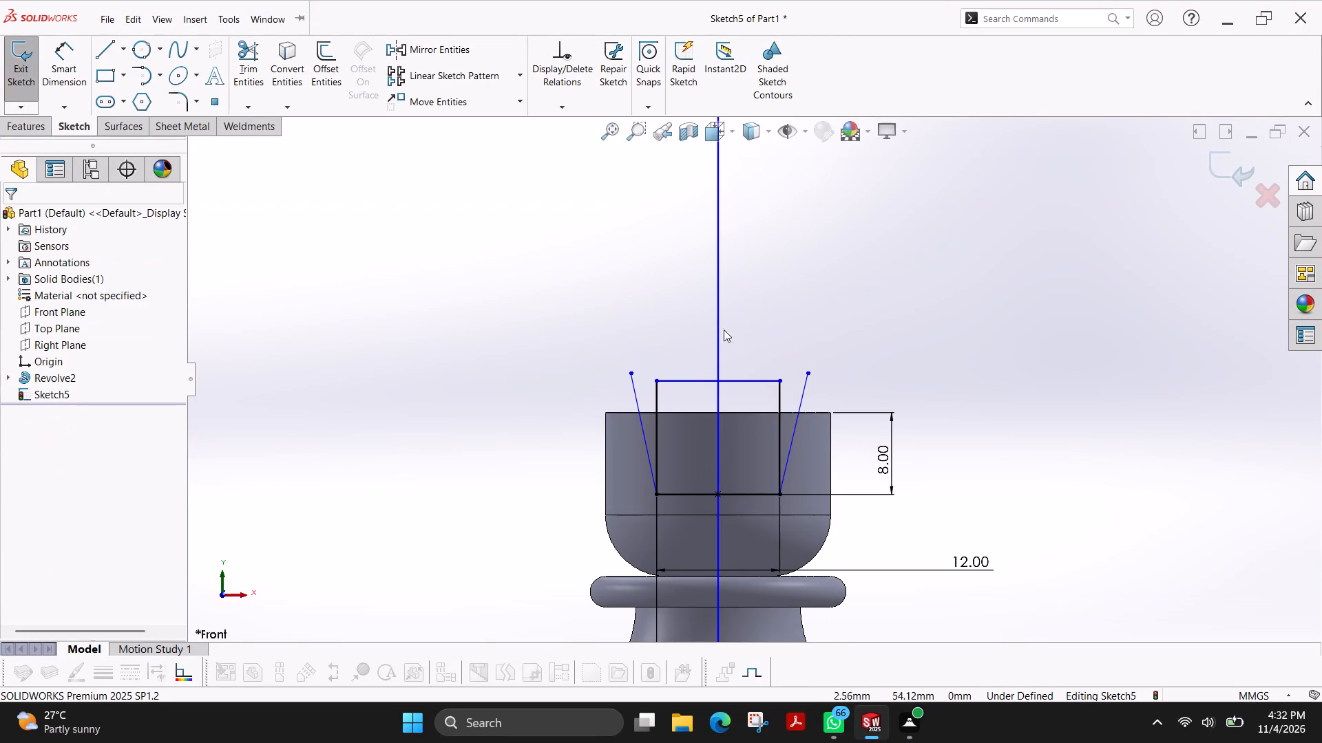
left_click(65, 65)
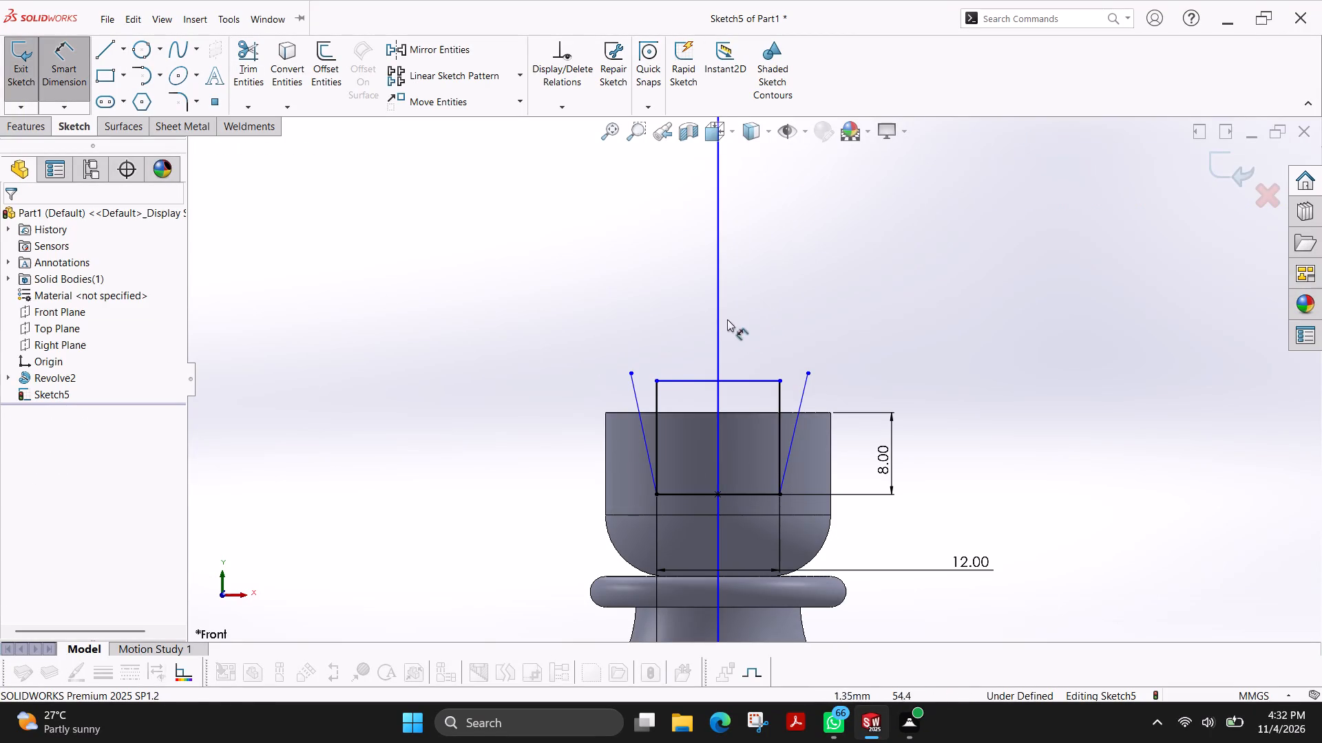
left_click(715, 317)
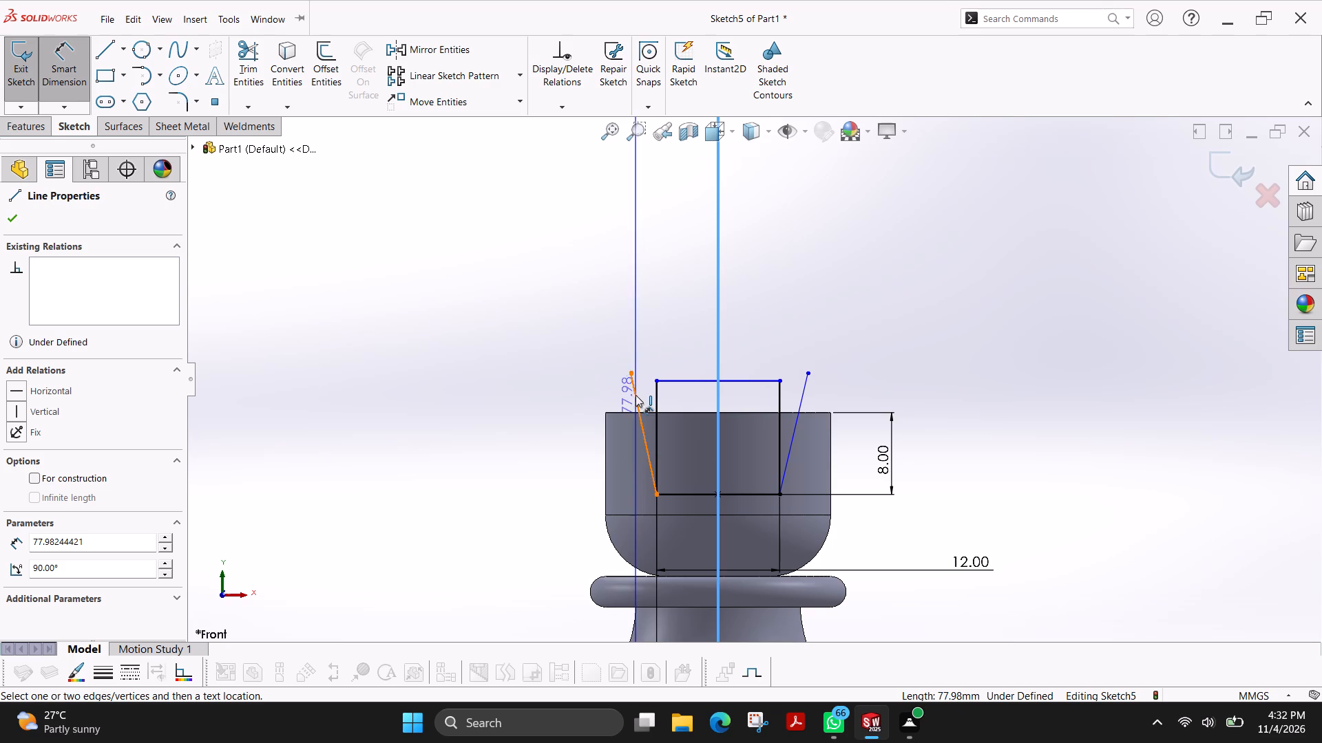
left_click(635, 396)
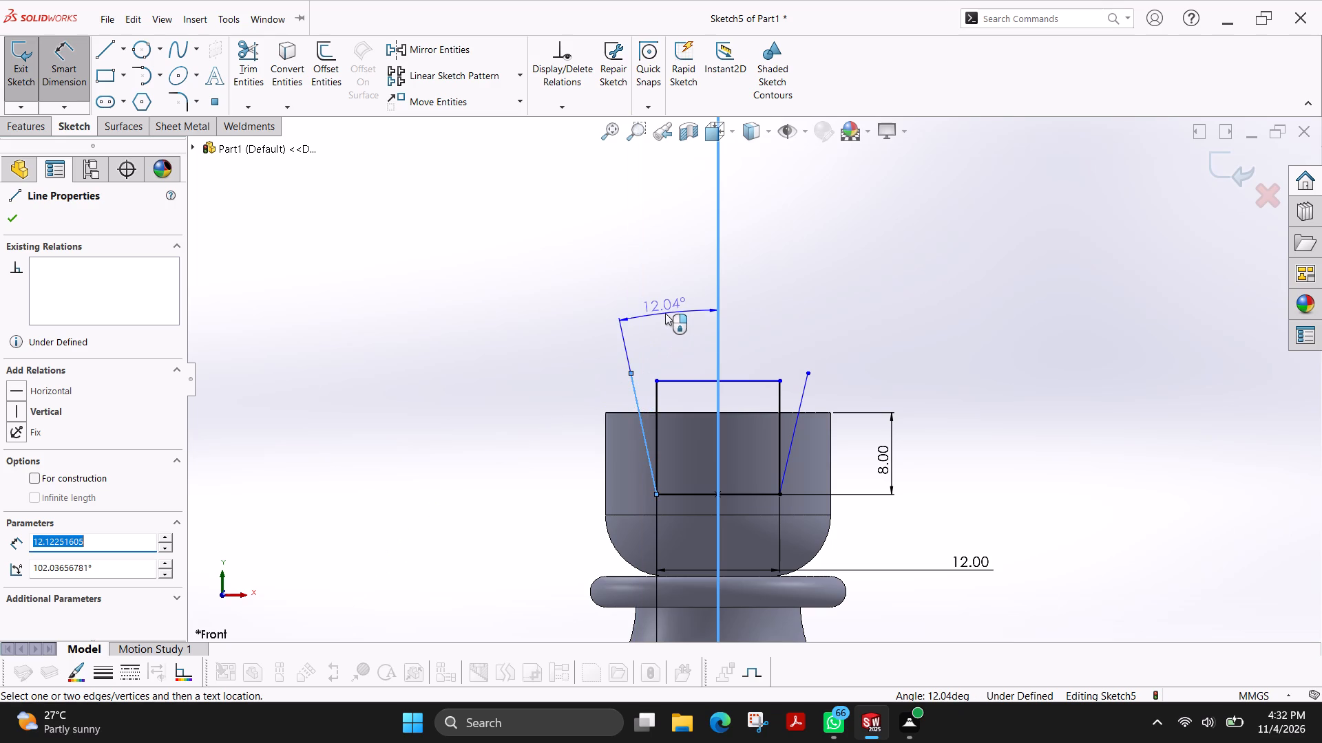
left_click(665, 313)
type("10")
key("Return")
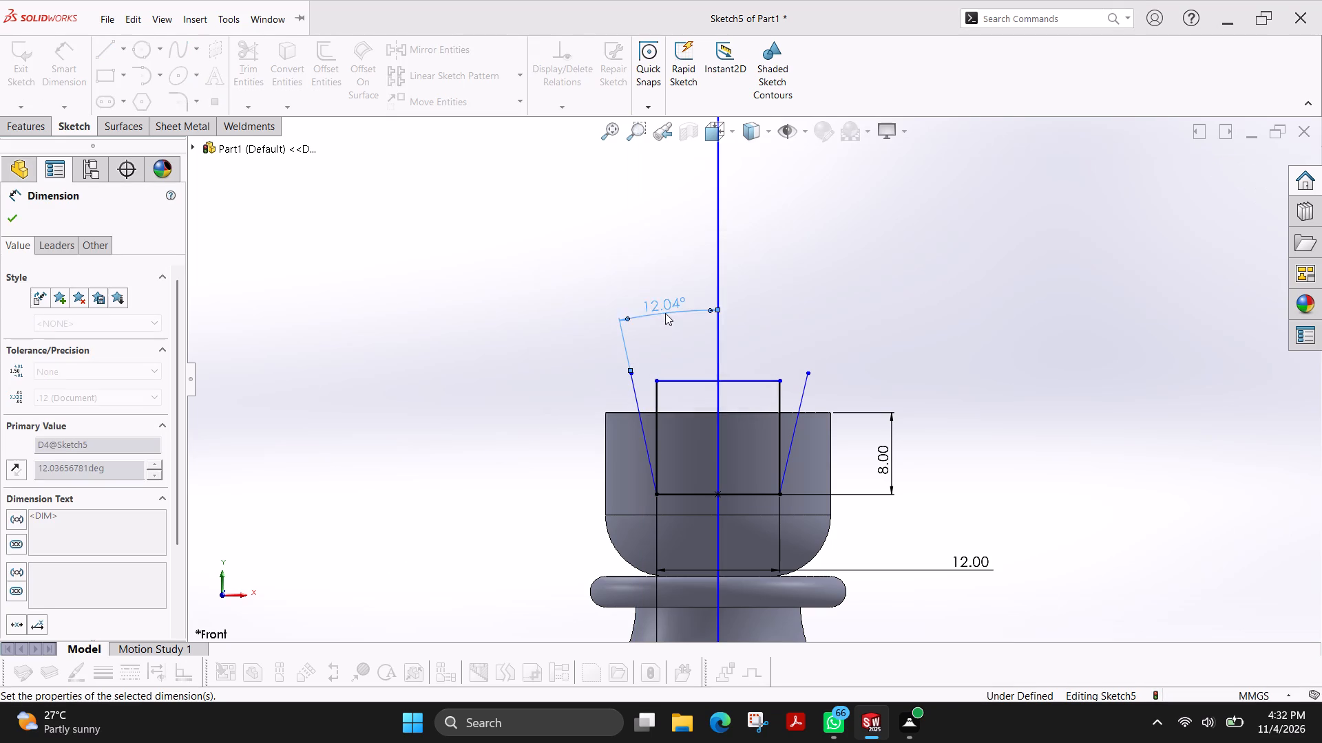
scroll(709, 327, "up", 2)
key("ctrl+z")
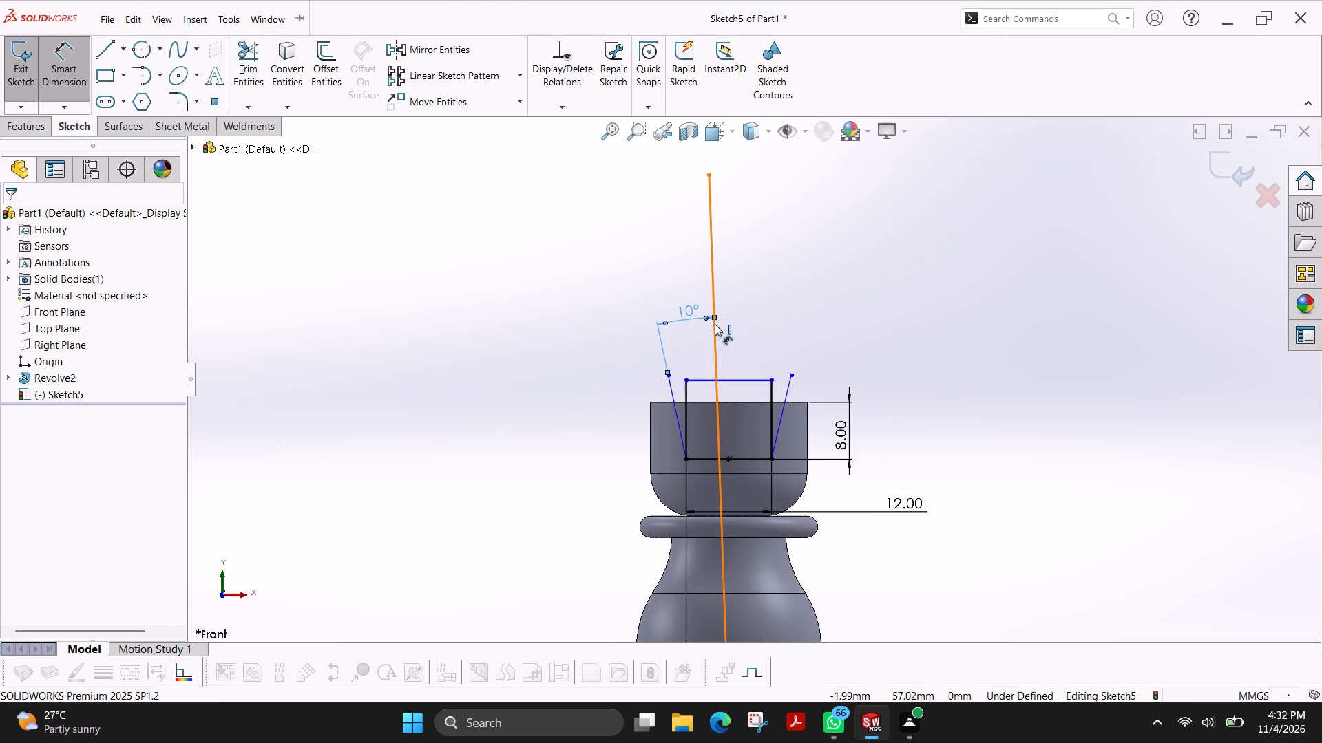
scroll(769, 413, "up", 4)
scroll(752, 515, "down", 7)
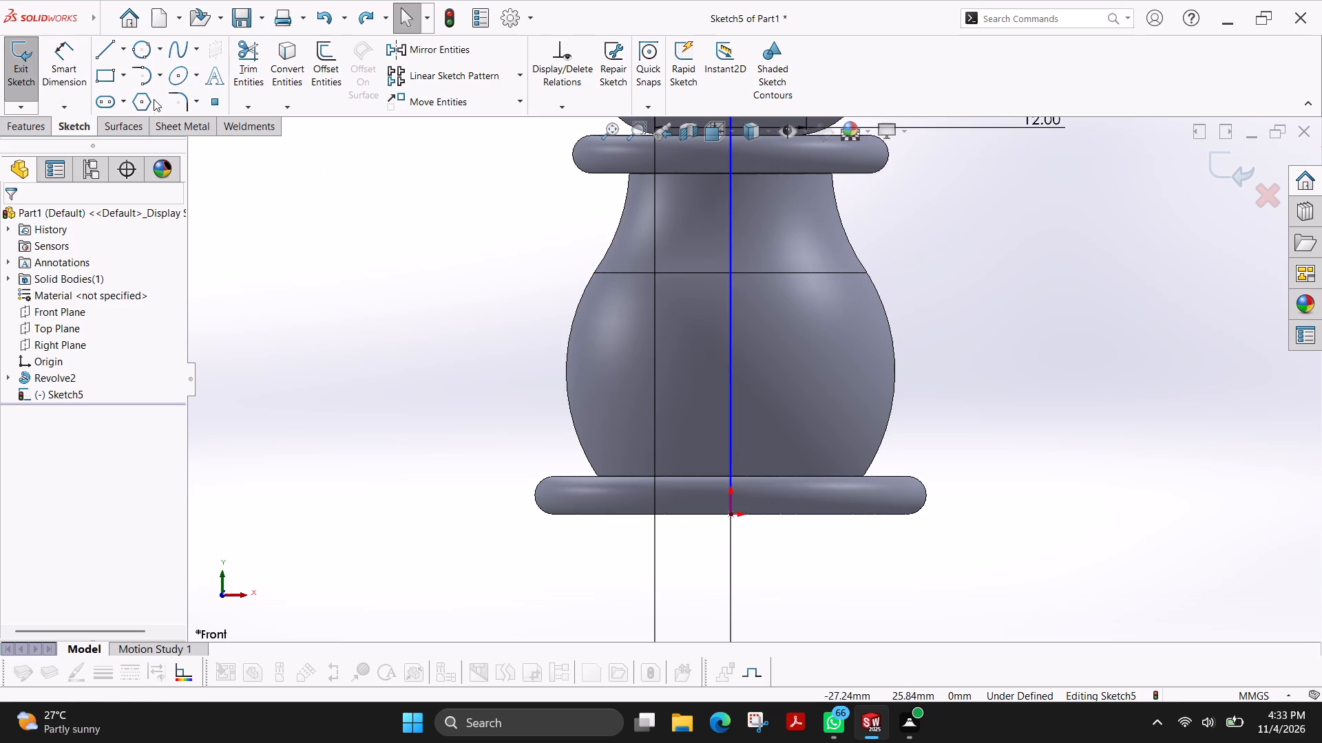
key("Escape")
Add a Fix relation to the long vertical centre line through the piece.
scroll(538, 180, "up", 2)
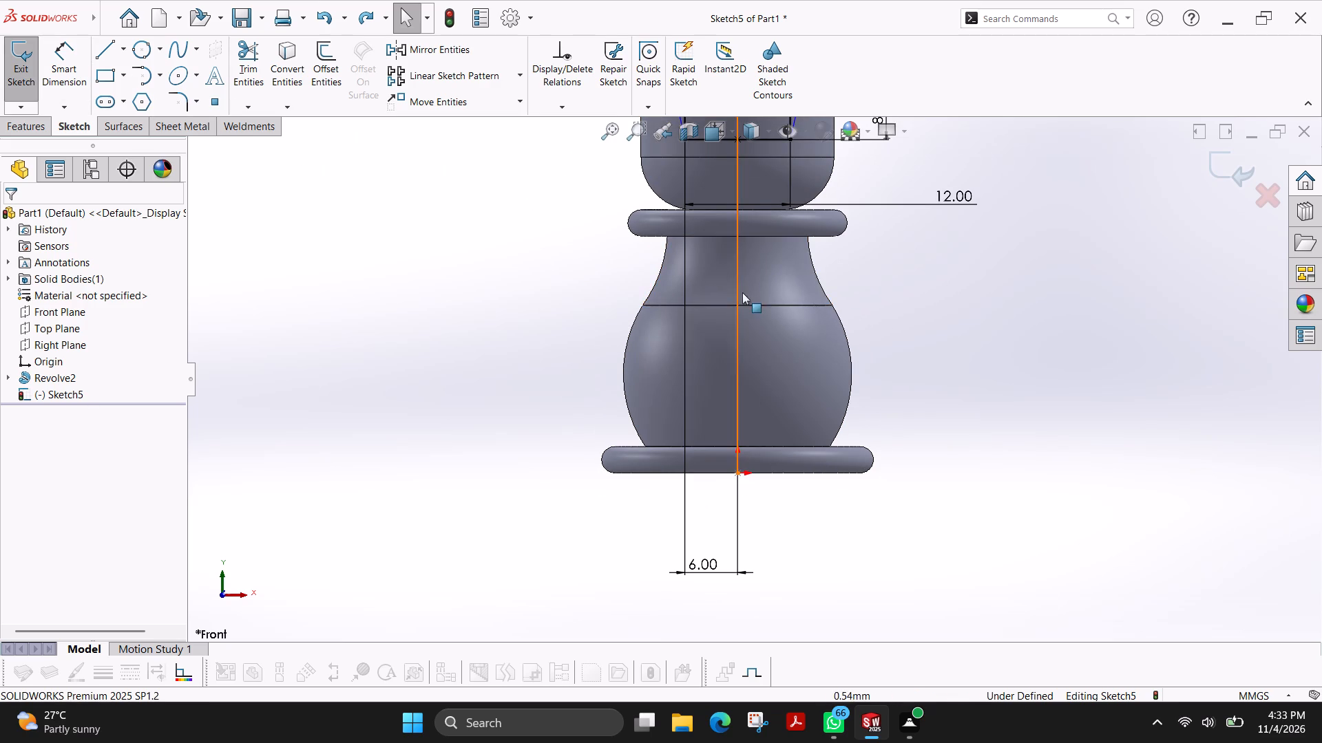
left_click(735, 400)
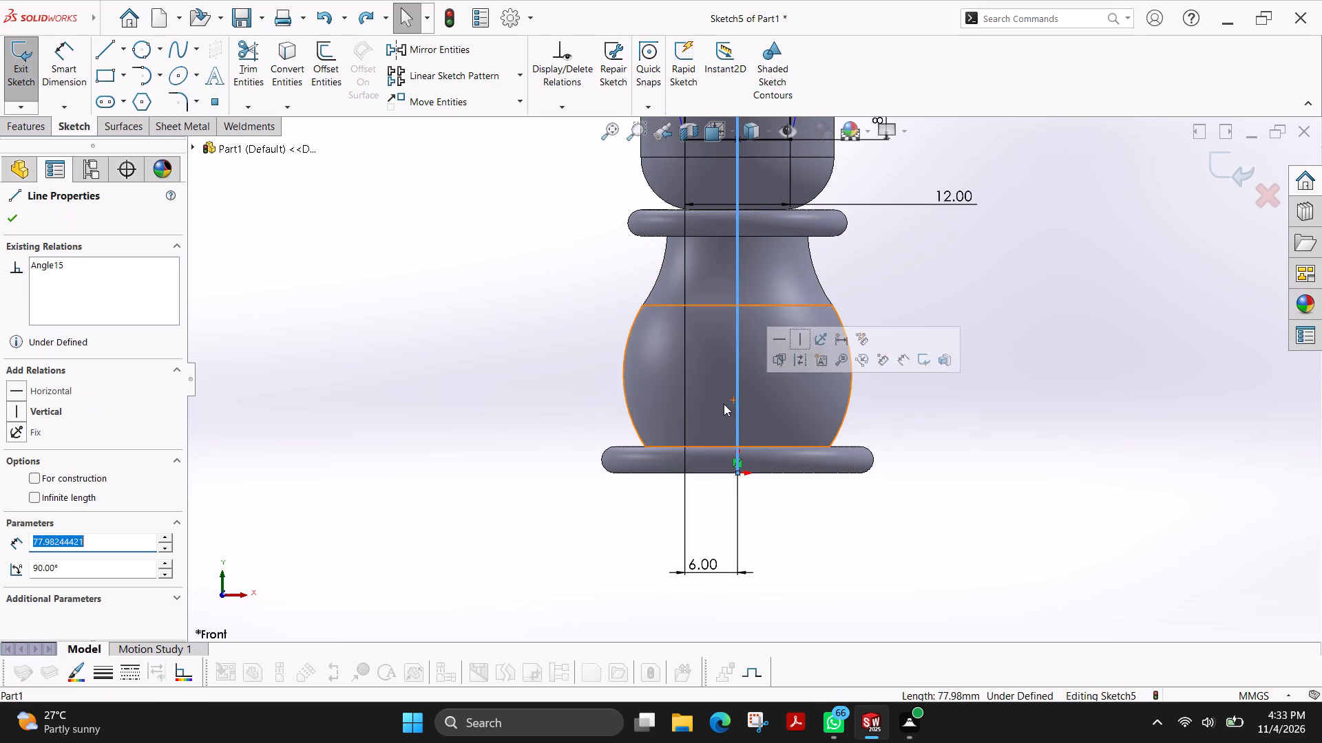
left_click(29, 433)
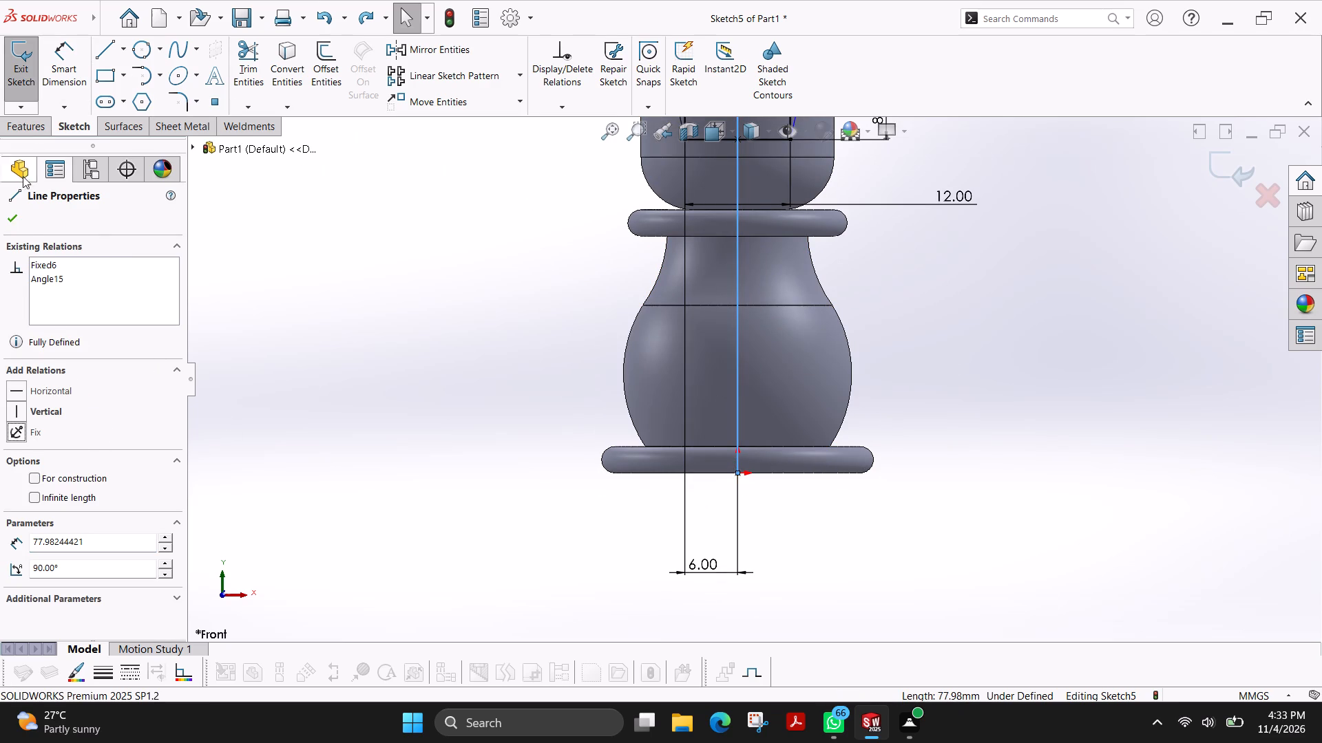
left_click(8, 216)
Set the angle between the left slanted line and the long vertical centre line to 10°.
left_click(78, 61)
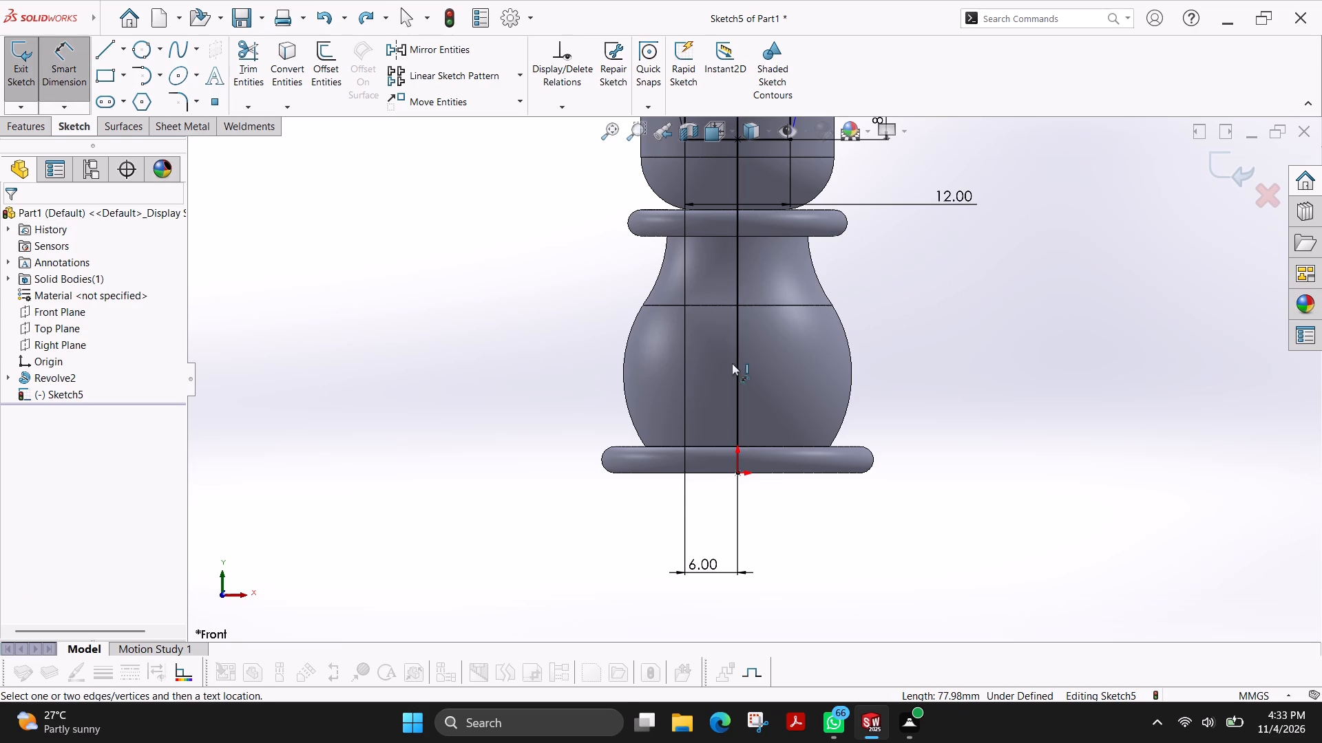
left_click(739, 372)
scroll(725, 184, "up", 3)
scroll(725, 183, "down", 3)
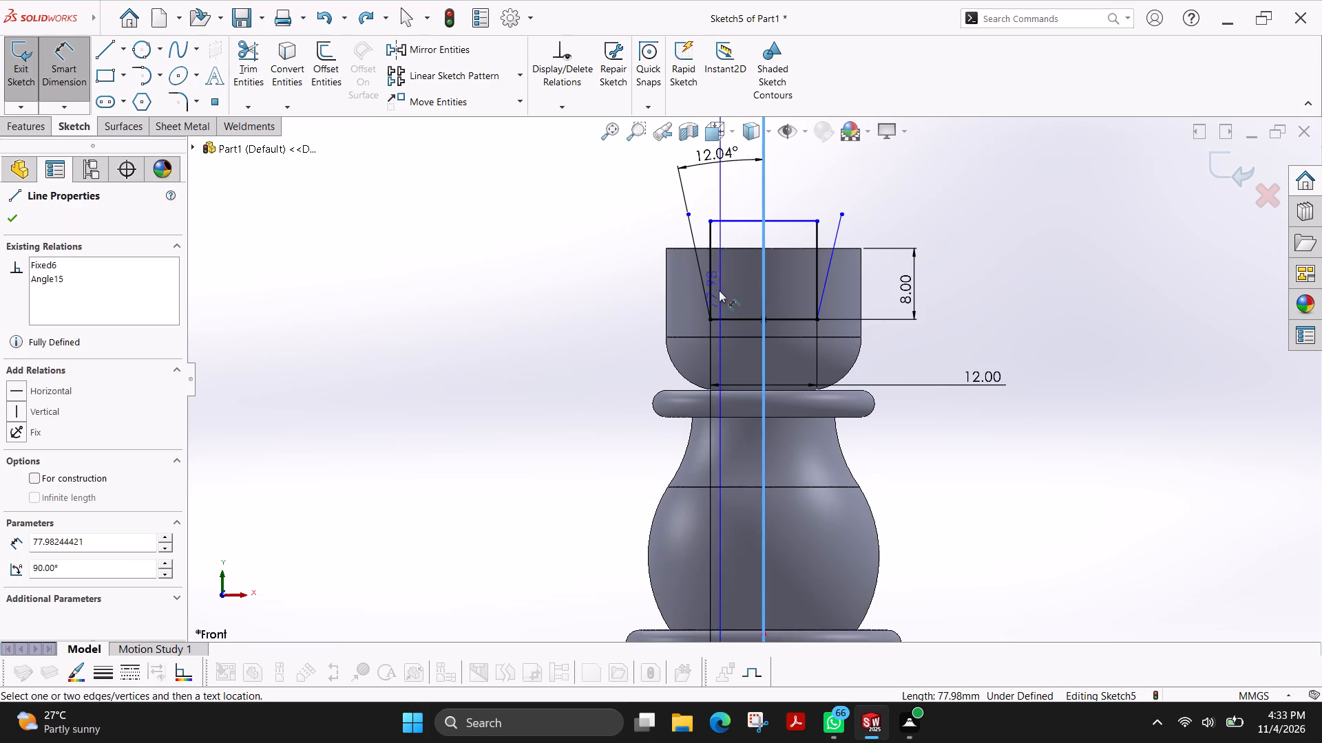
left_click(695, 250)
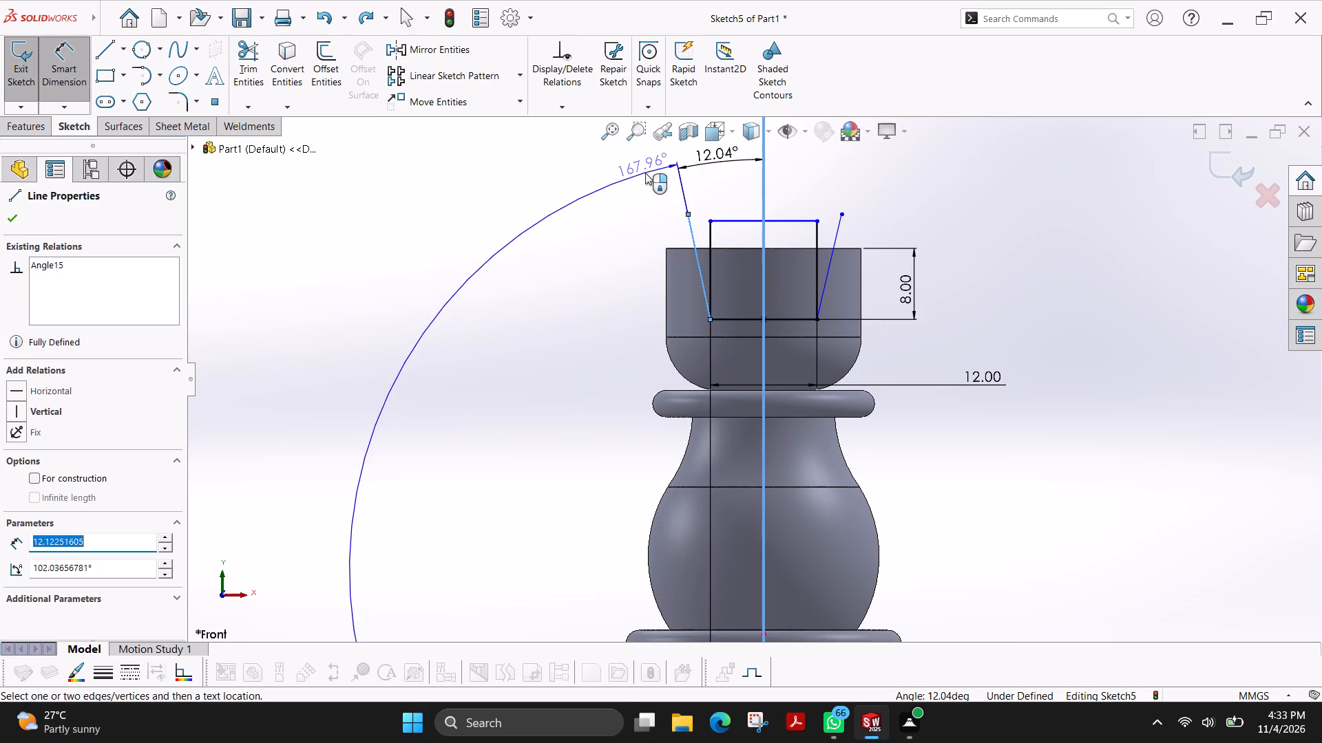
key("Escape")
key("Escape")
double_click(707, 155)
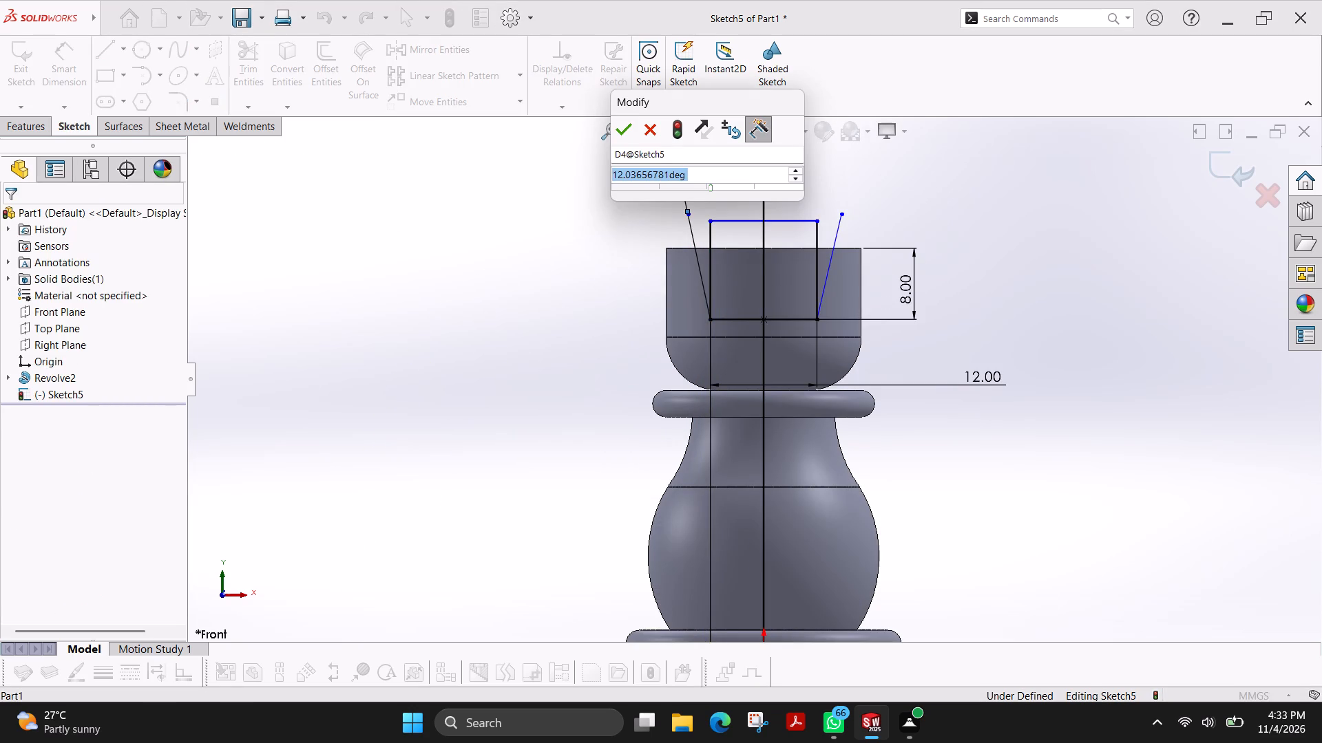
type("10")
key("Return")
key("period")
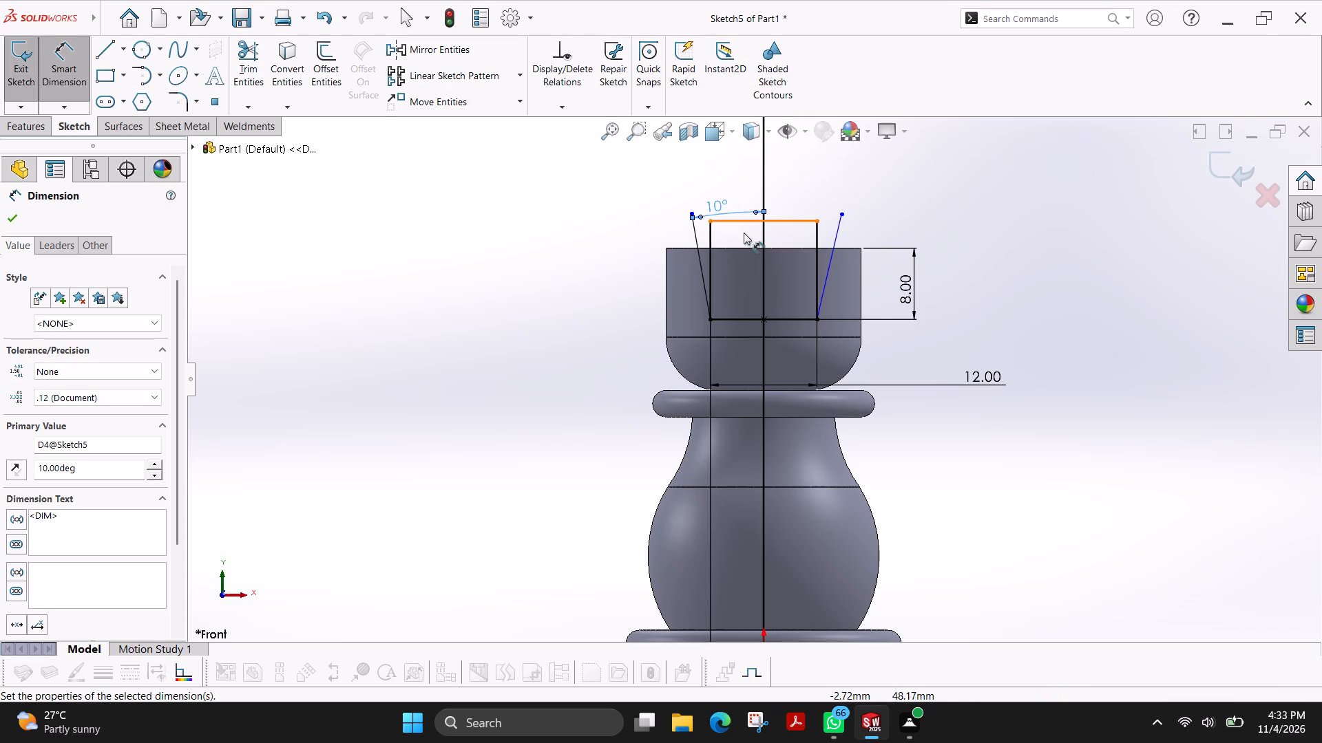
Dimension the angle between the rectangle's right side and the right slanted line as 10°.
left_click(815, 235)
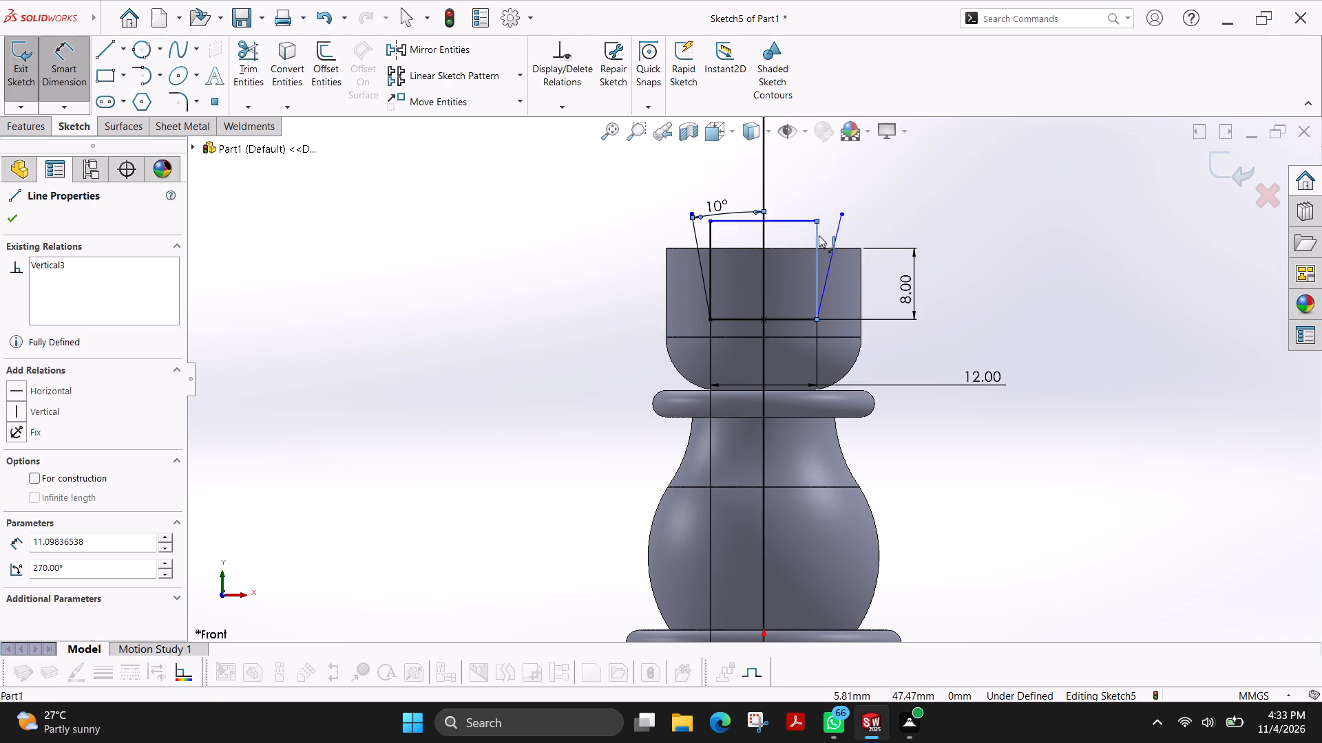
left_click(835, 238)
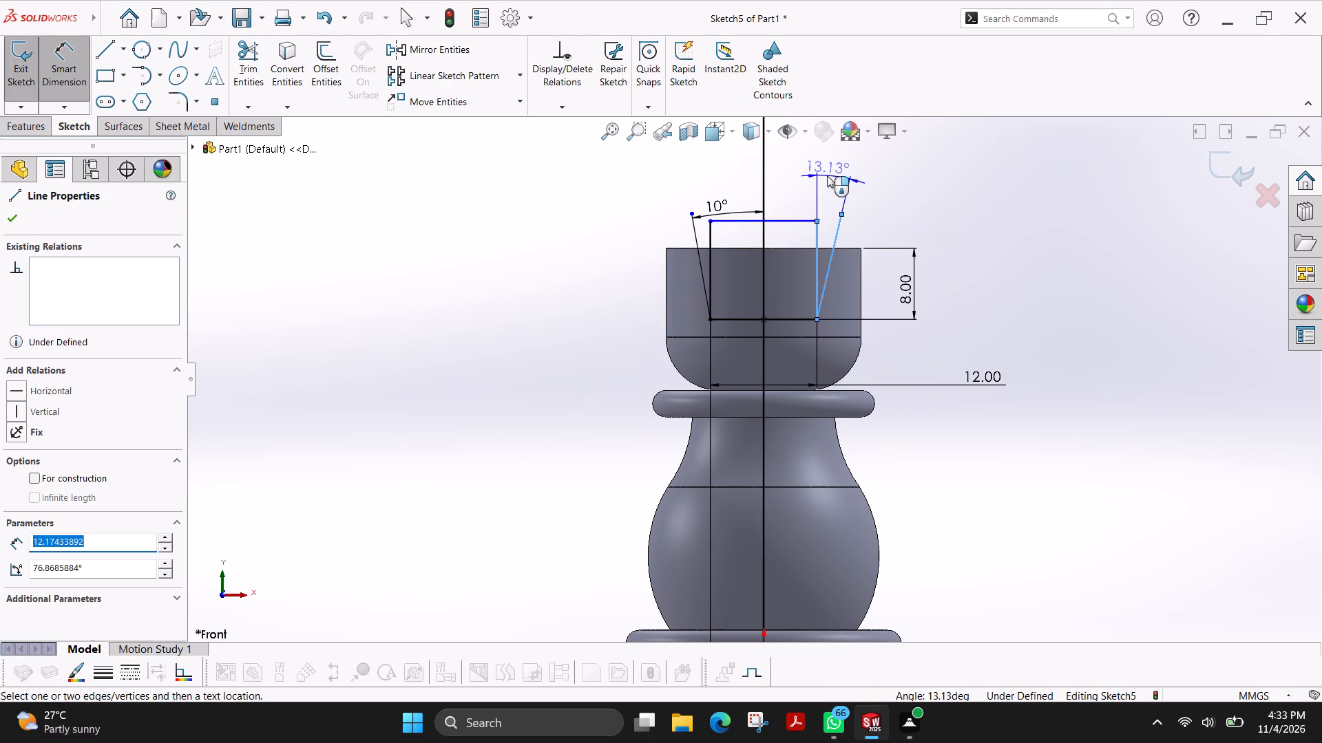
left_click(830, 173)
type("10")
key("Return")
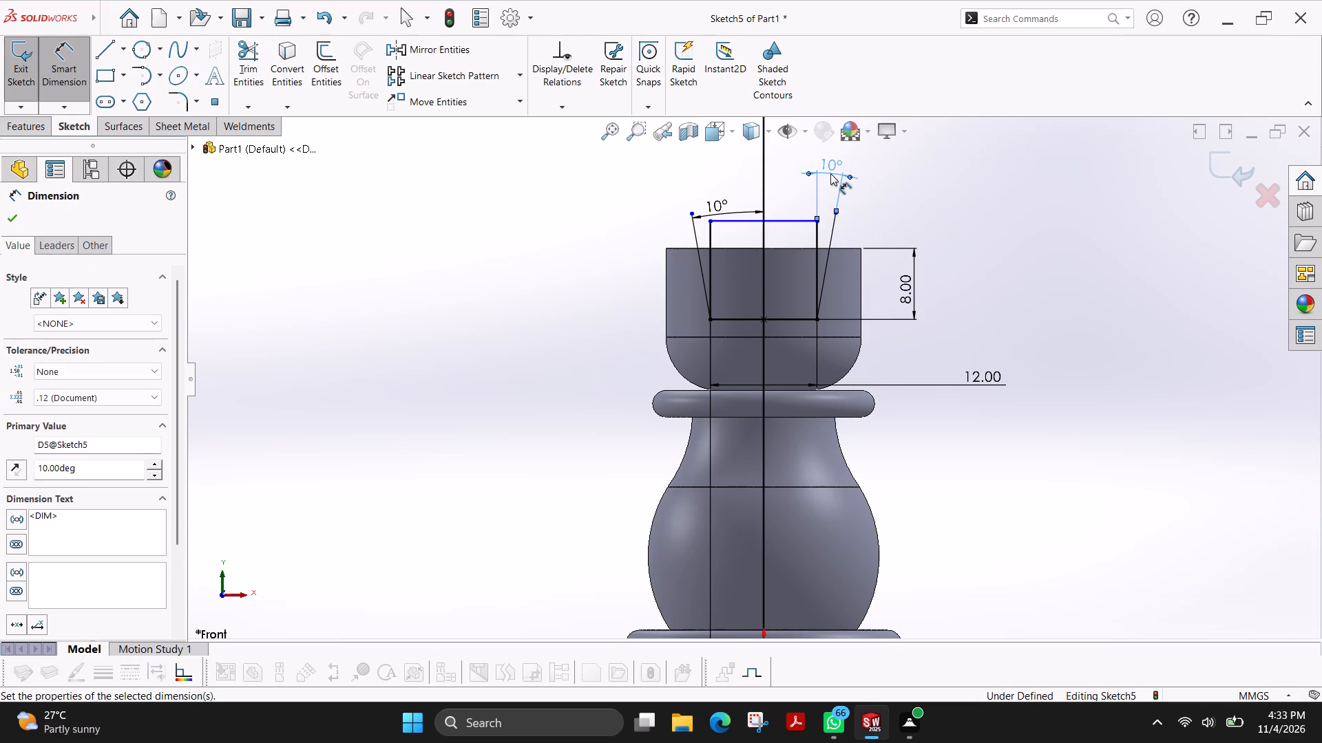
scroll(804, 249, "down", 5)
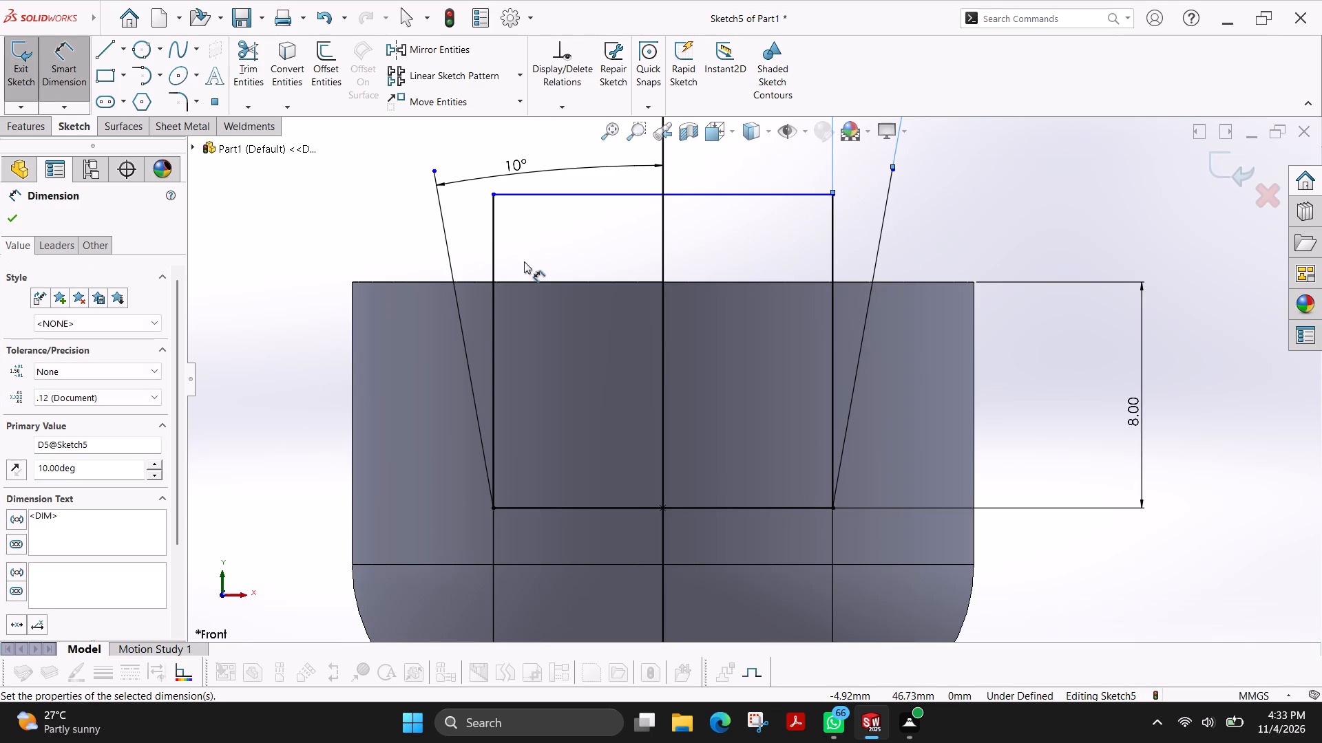
Draw a horizontal line about 16 mm long along the head's top edge, crossing both slanted lines.
left_click(106, 58)
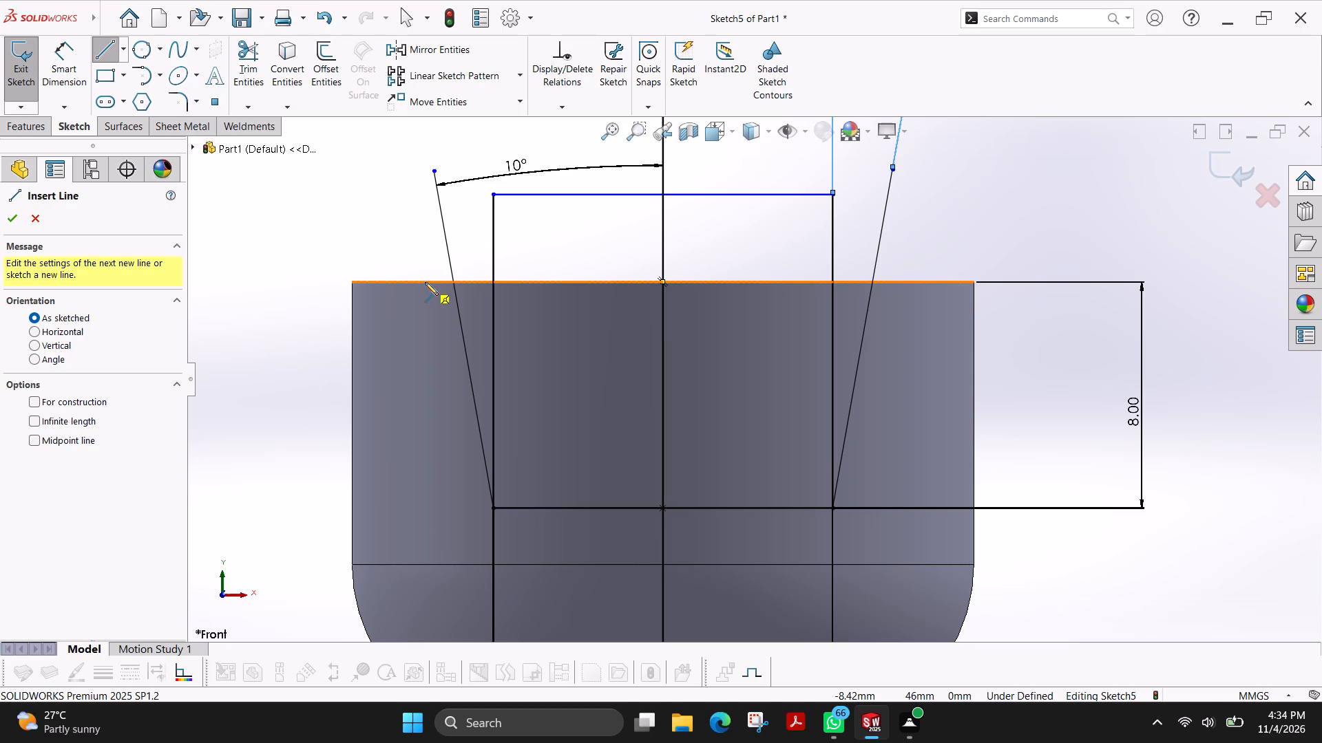
left_click(425, 282)
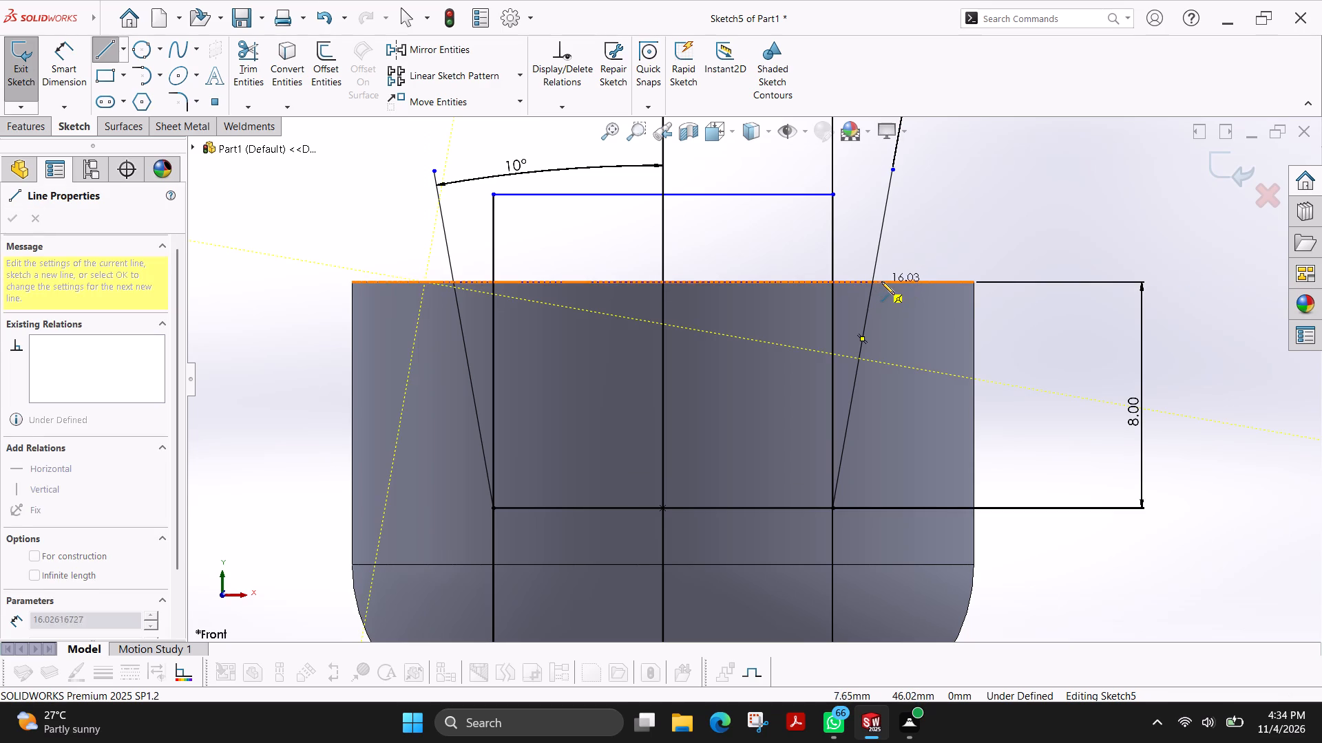
left_click(885, 281)
key("Escape")
Trim the end of the new horizontal line that extends past the right slanted line.
scroll(880, 206, "up", 3)
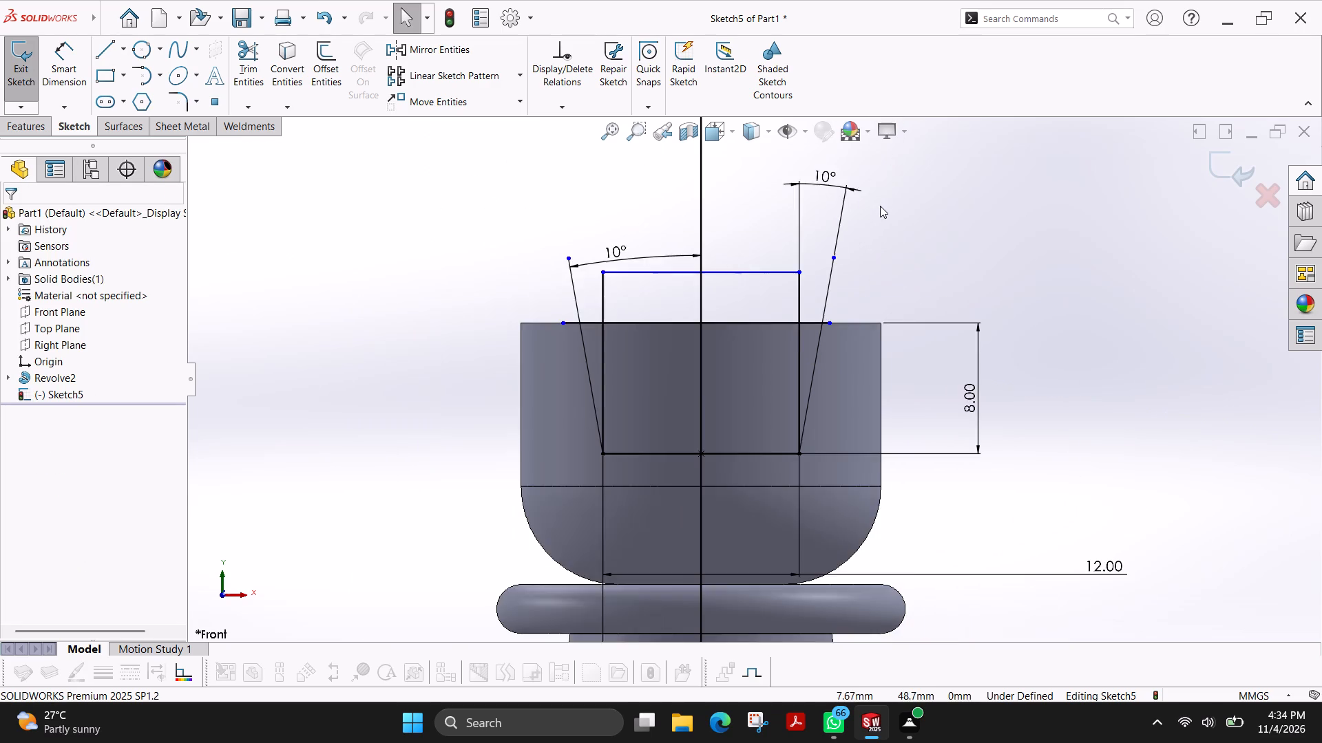
scroll(810, 279, "down", 2)
left_click(247, 56)
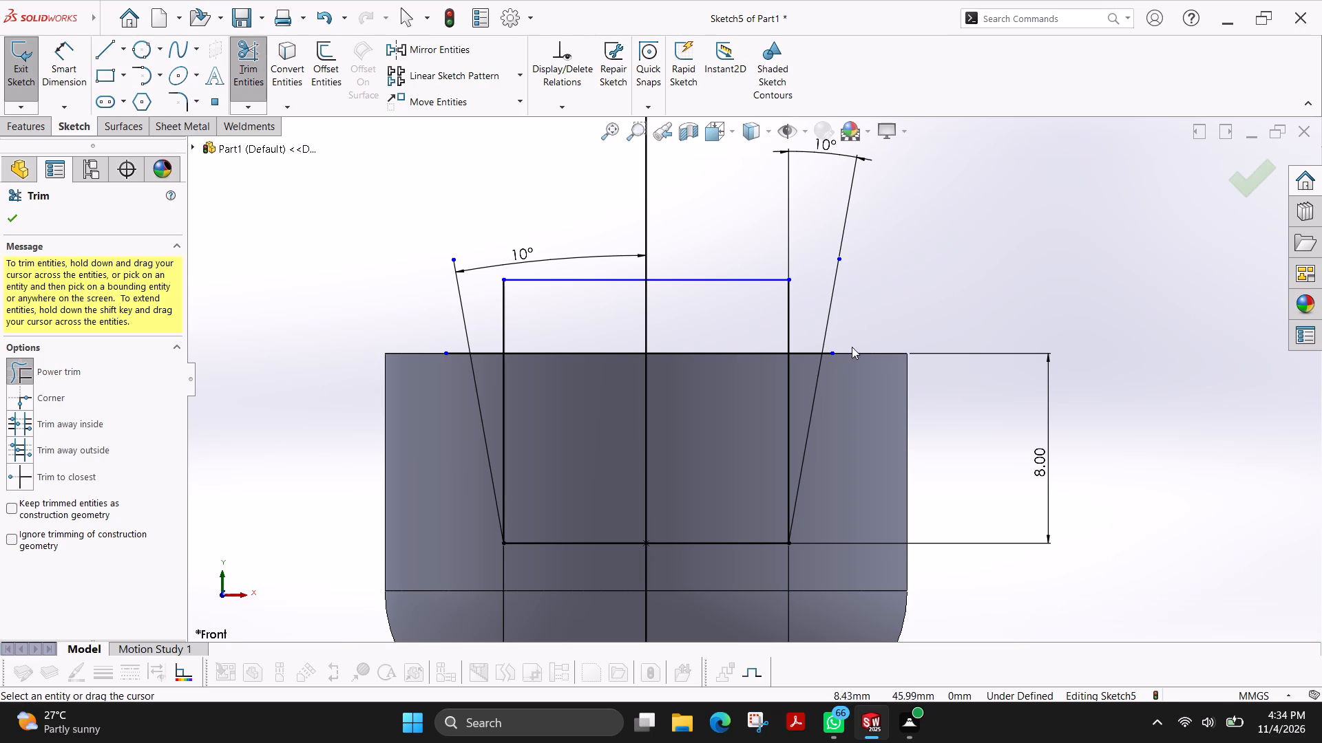
scroll(853, 328, "down", 6)
left_click_drag(709, 413, 710, 451)
scroll(572, 269, "up", 2)
scroll(661, 283, "up", 4)
Trim away the rectangle's top edge and both of its vertical sides, inside and above the head.
left_click_drag(308, 342, 323, 347)
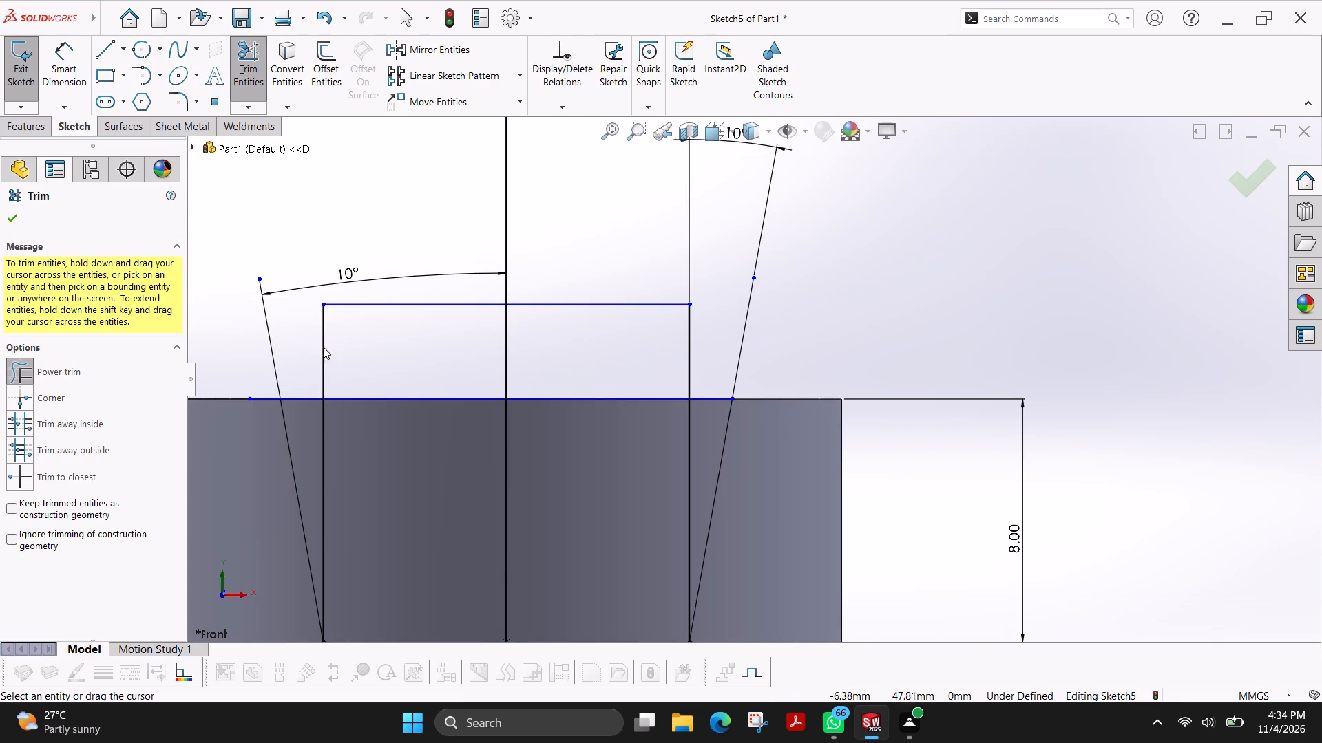
left_click_drag(323, 347, 493, 293)
left_click_drag(571, 277, 582, 336)
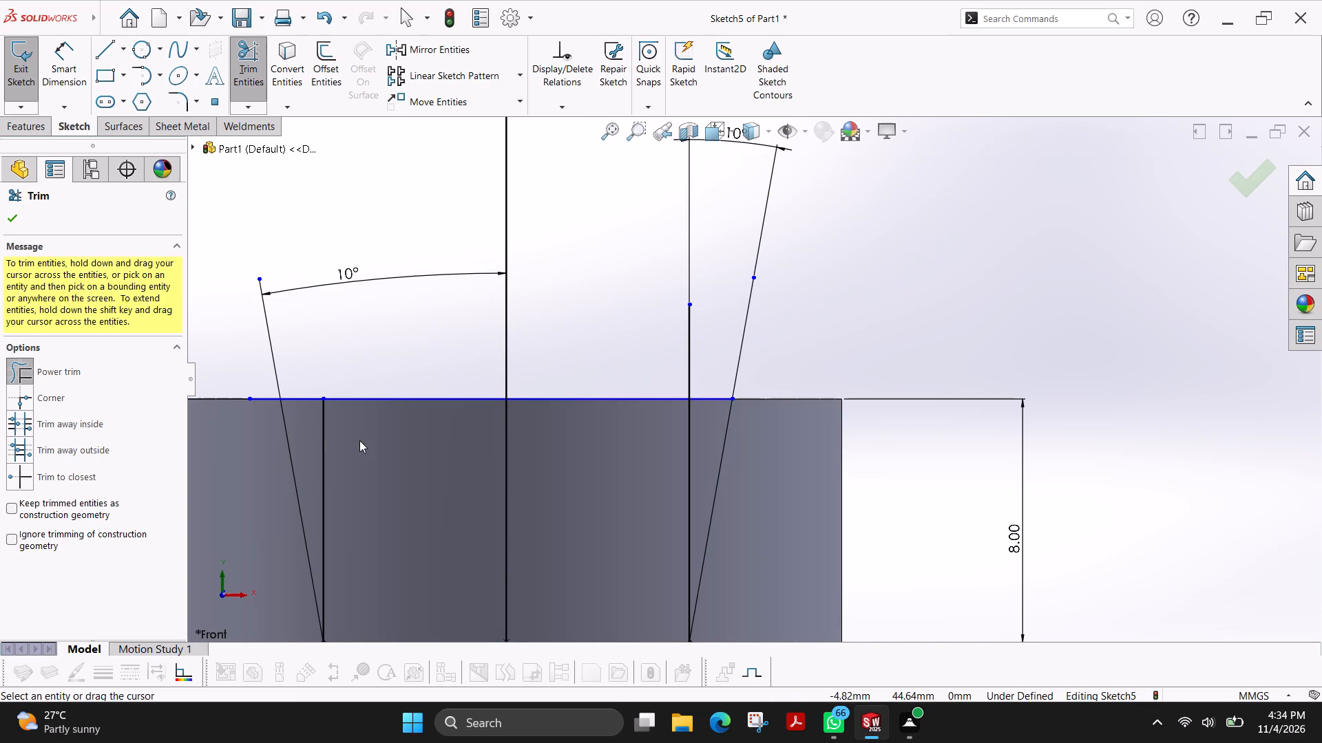
left_click_drag(341, 431, 320, 436)
left_click_drag(678, 431, 697, 432)
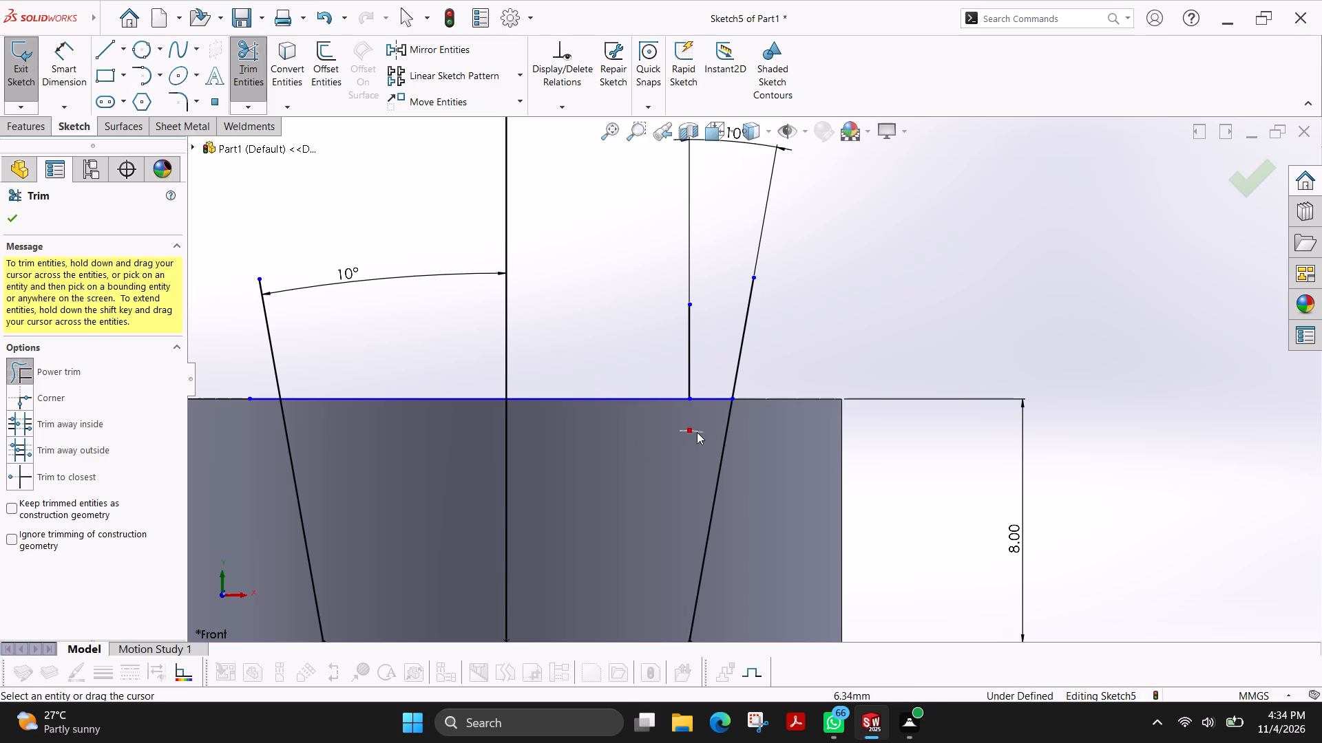
left_click_drag(697, 432, 700, 432)
scroll(704, 335, "up", 3)
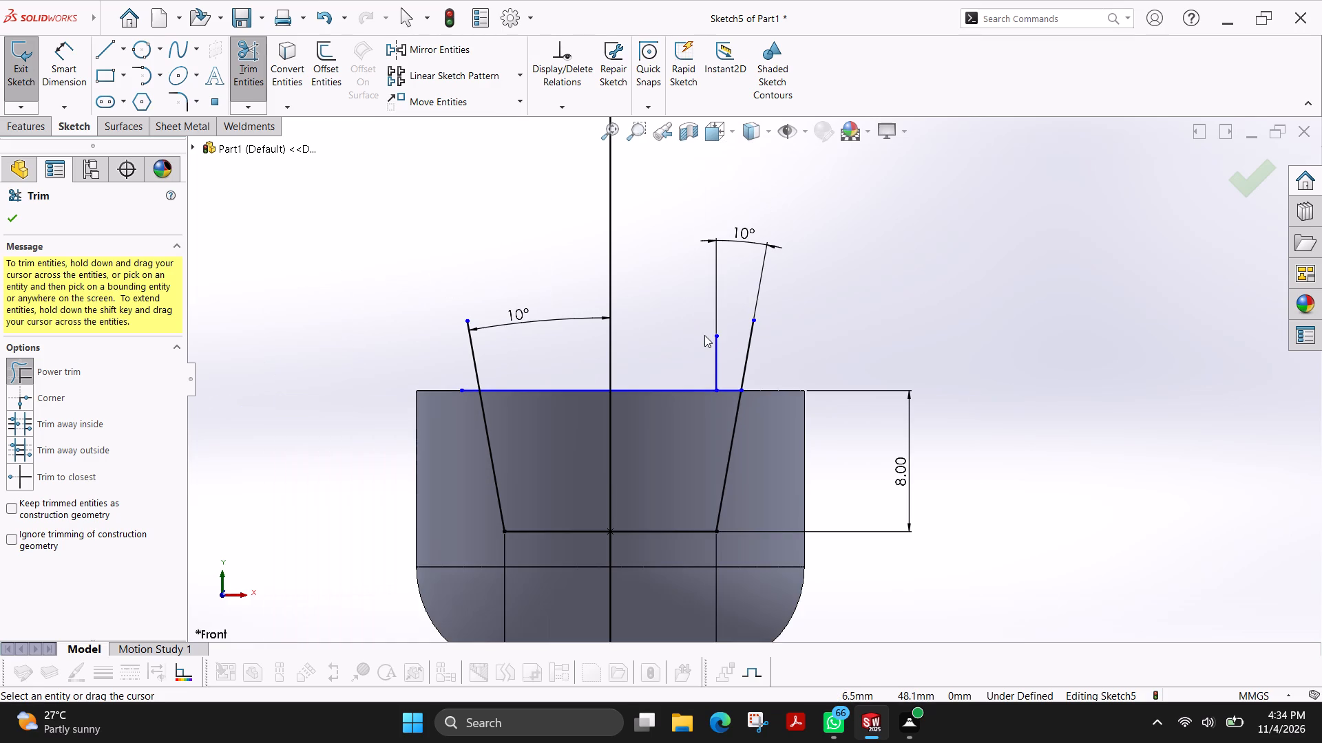
left_click_drag(724, 352, 706, 356)
left_click_drag(706, 356, 705, 356)
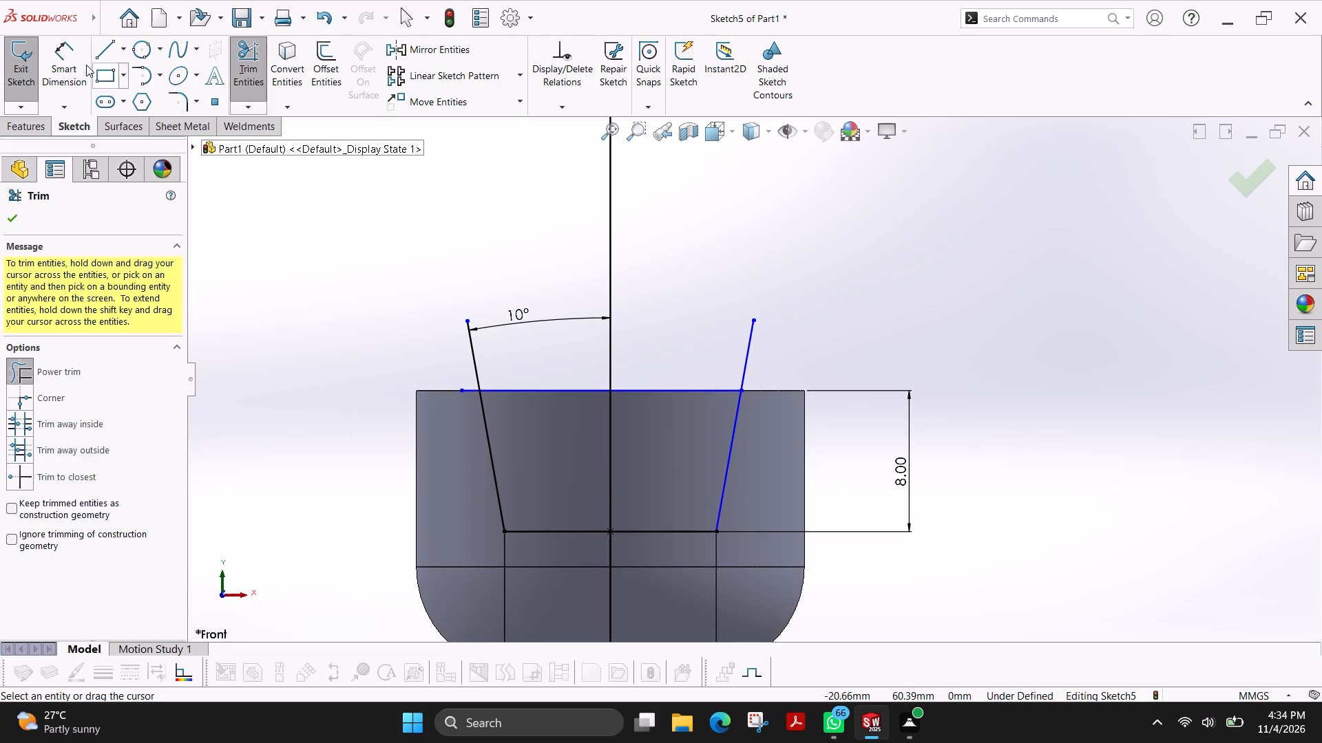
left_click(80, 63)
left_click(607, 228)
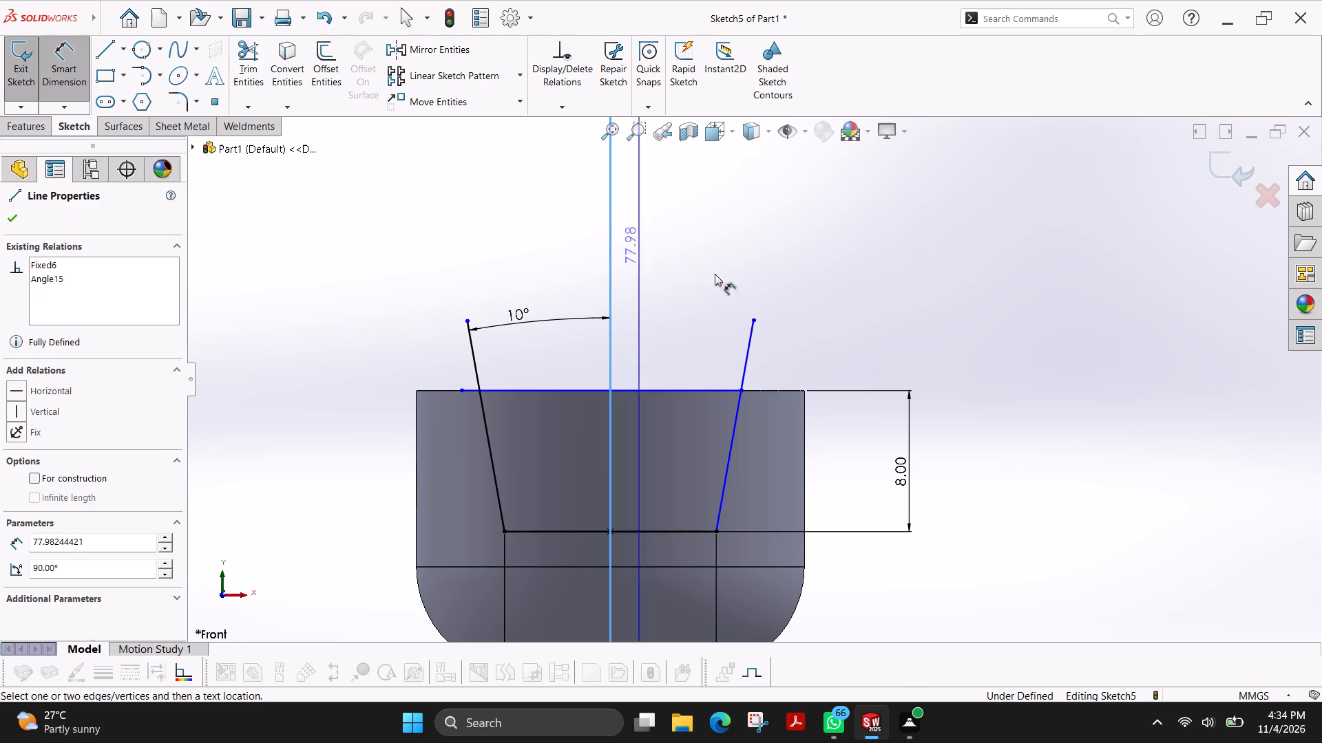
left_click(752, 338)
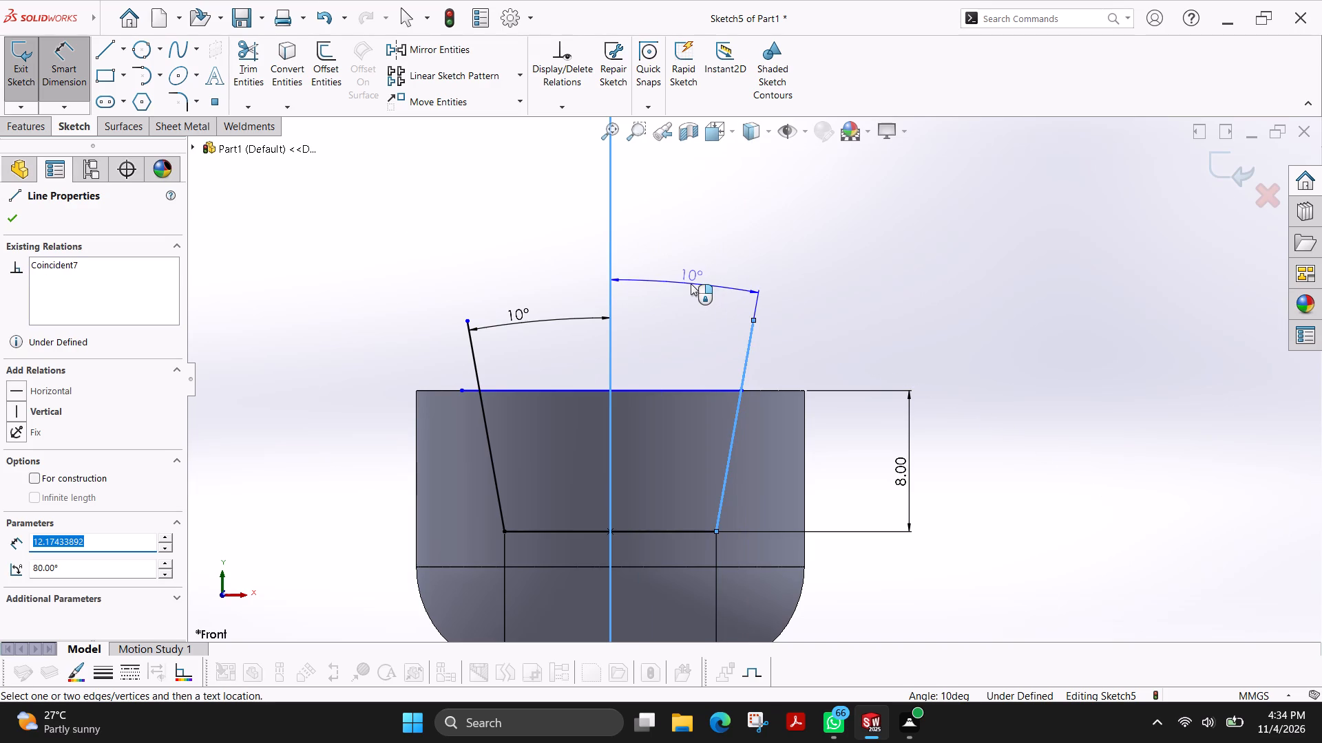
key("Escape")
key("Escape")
Trim the horizontal line's left overhang and the parts of both slanted lines above the head's top edge.
scroll(463, 364, "down", 1)
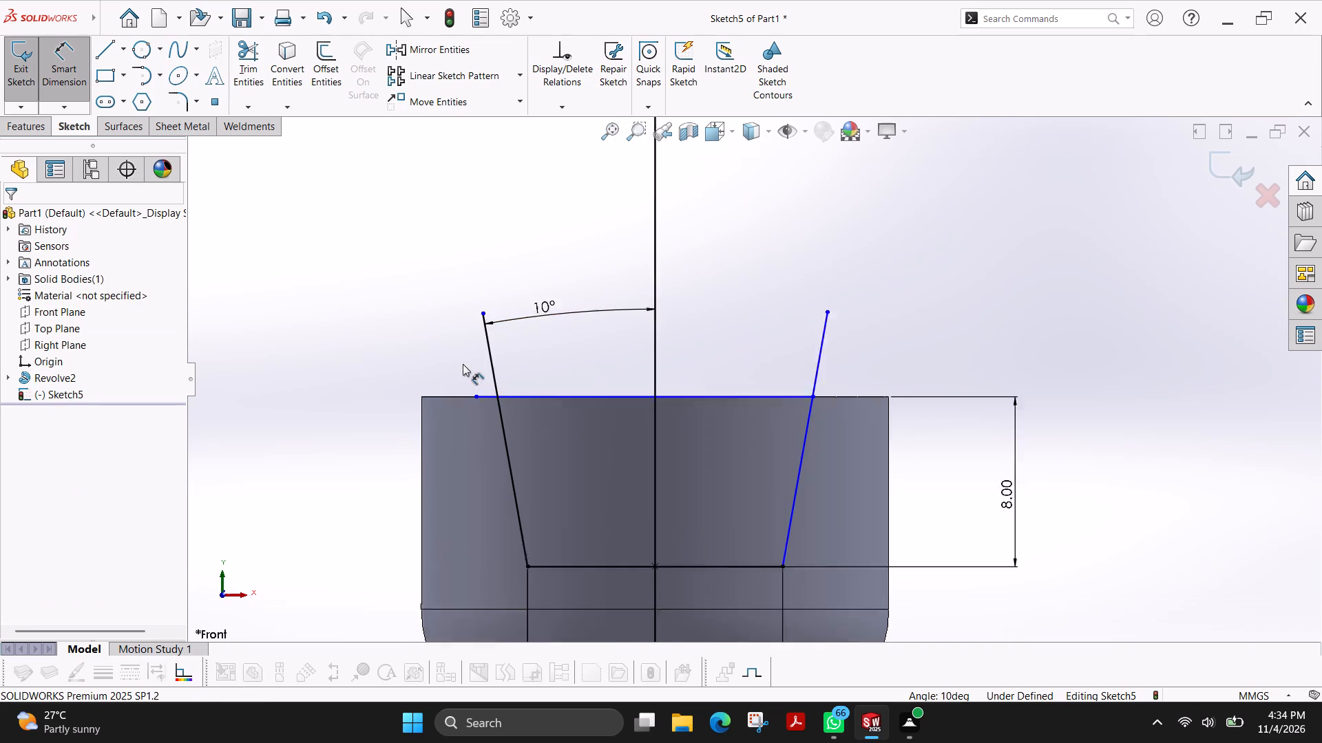
scroll(463, 364, "down", 2)
left_click(242, 54)
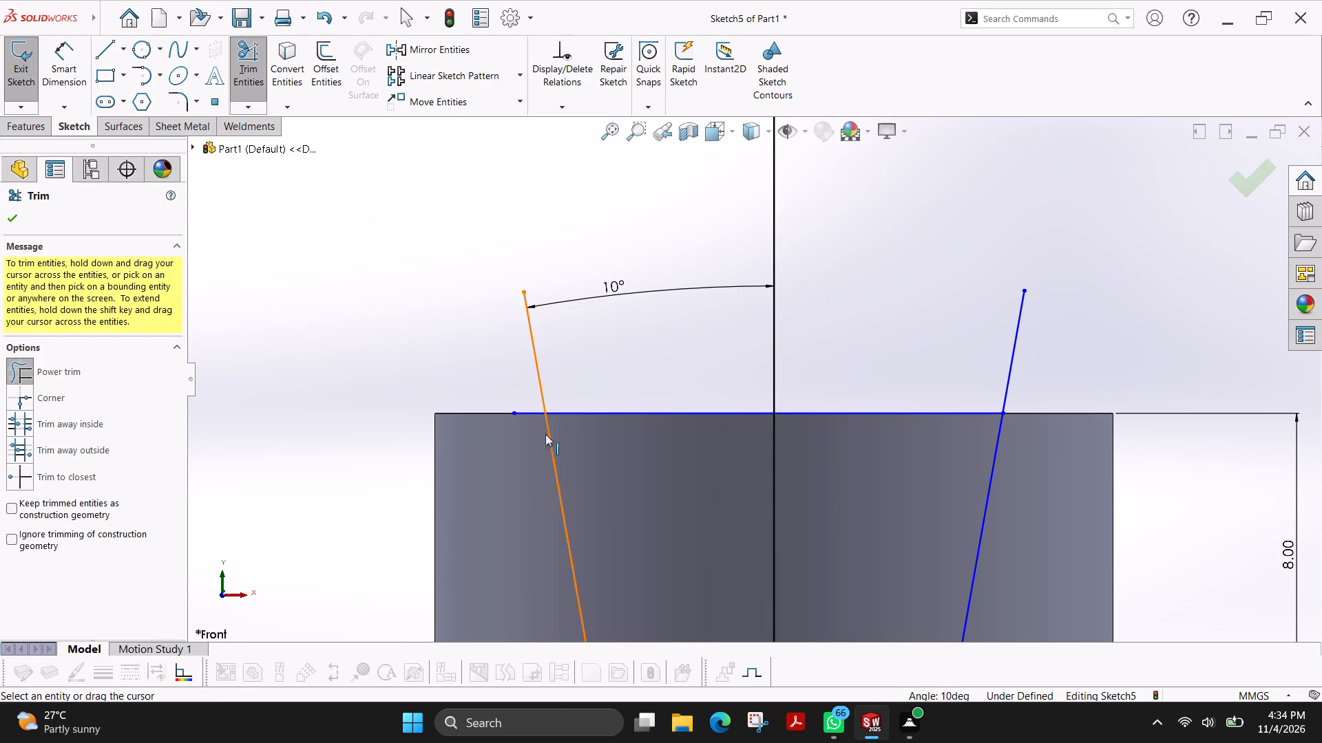
left_click_drag(512, 386, 521, 429)
left_click_drag(499, 367, 552, 367)
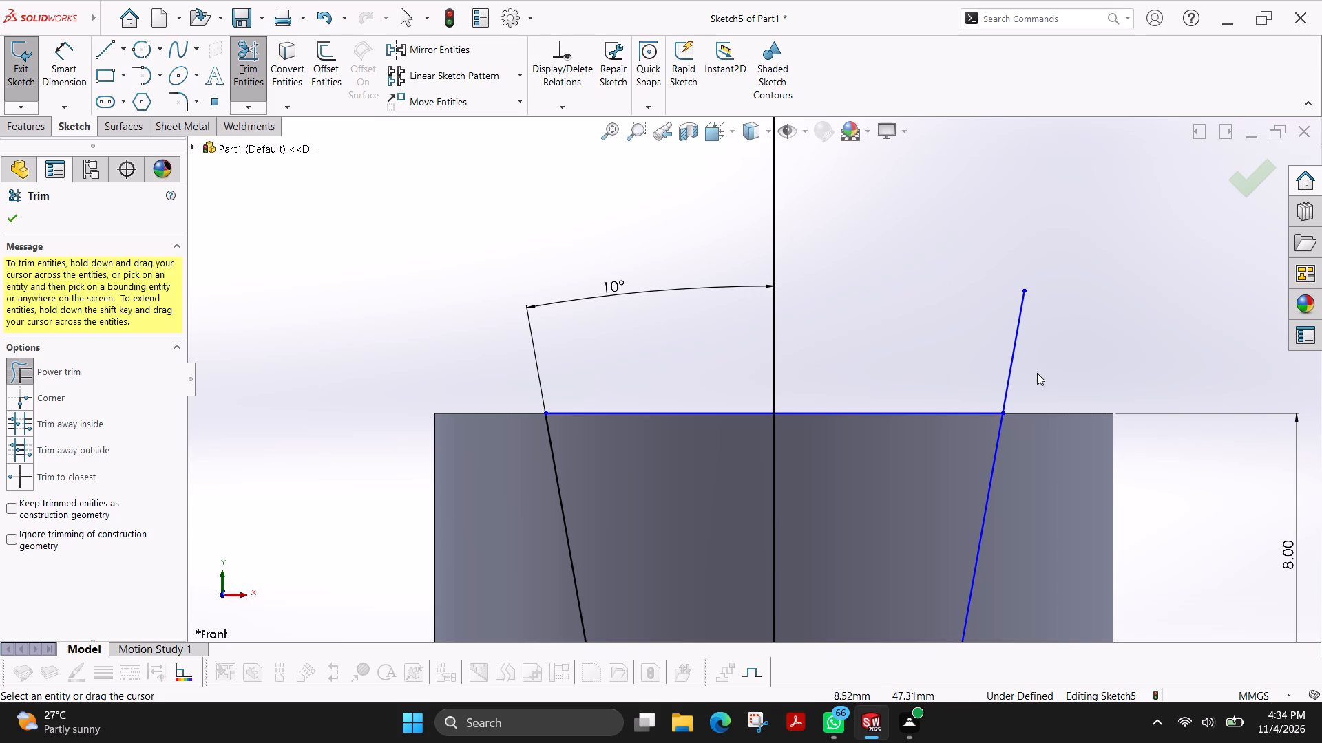
left_click_drag(1037, 356, 954, 356)
scroll(854, 472, "up", 5)
scroll(816, 451, "down", 2)
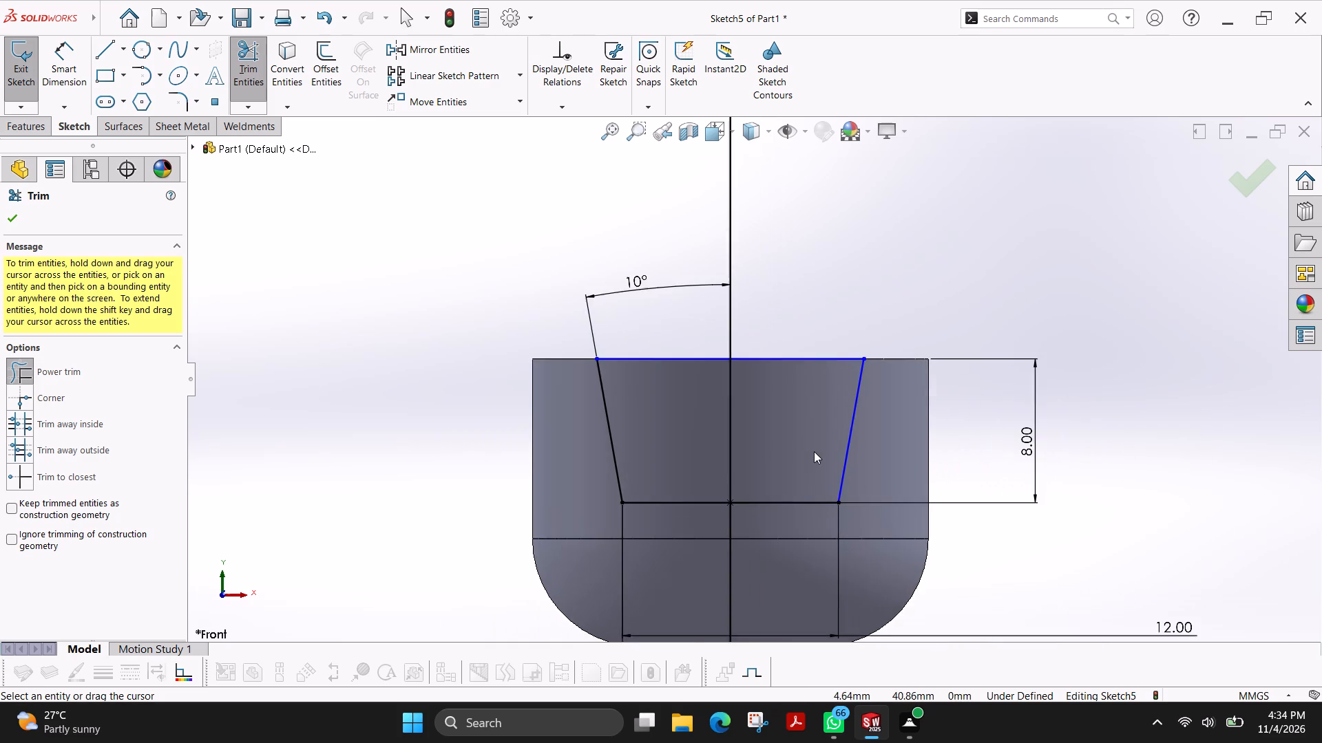
scroll(806, 451, "down", 2)
left_click(21, 215)
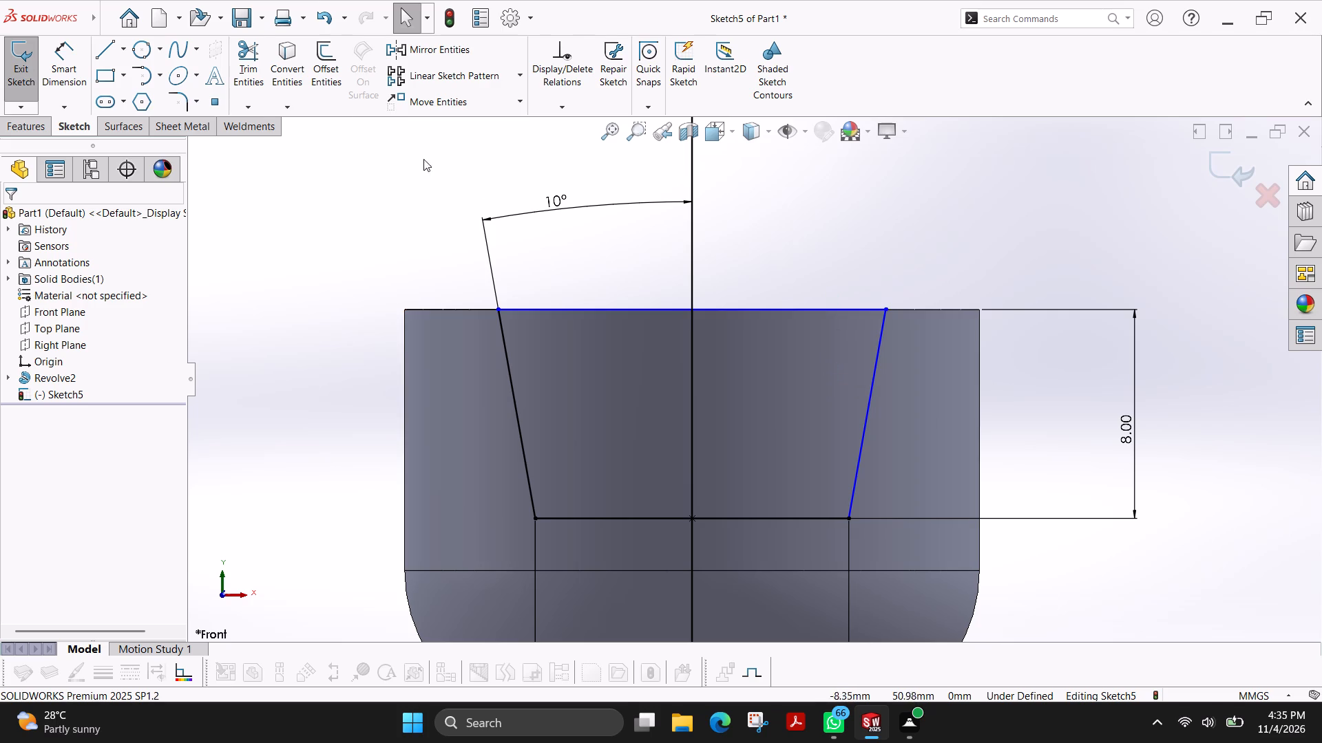
Trim away the right half of the tapered profile: its top line, bottom line and slanted side.
left_click(242, 65)
left_click_drag(804, 269, 787, 554)
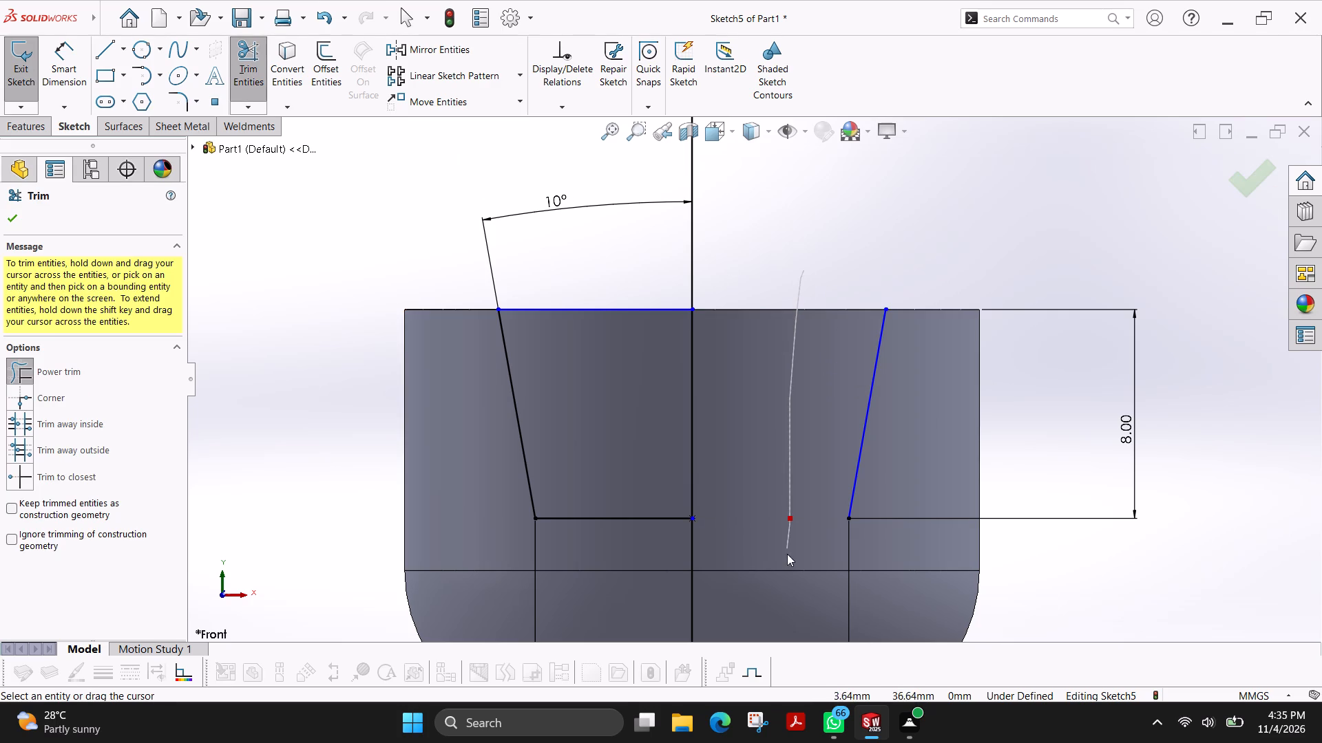
left_click_drag(787, 554, 921, 423)
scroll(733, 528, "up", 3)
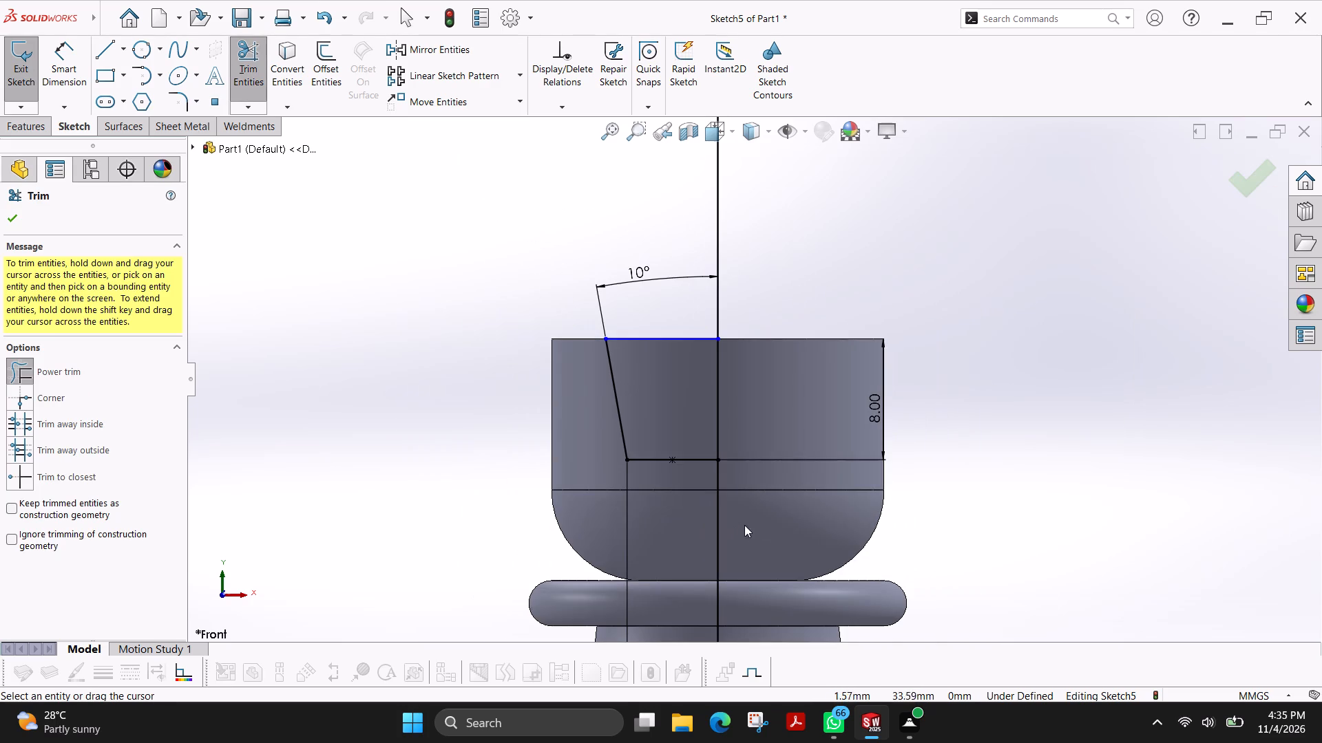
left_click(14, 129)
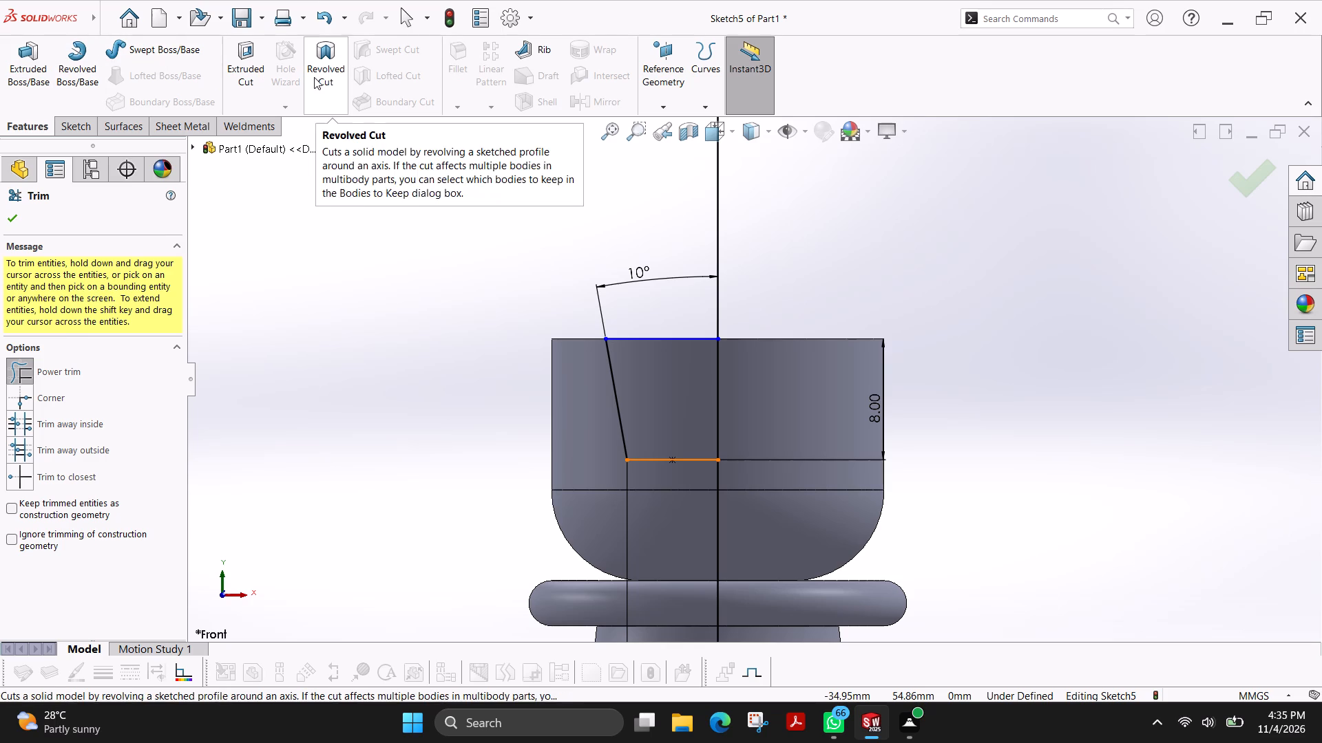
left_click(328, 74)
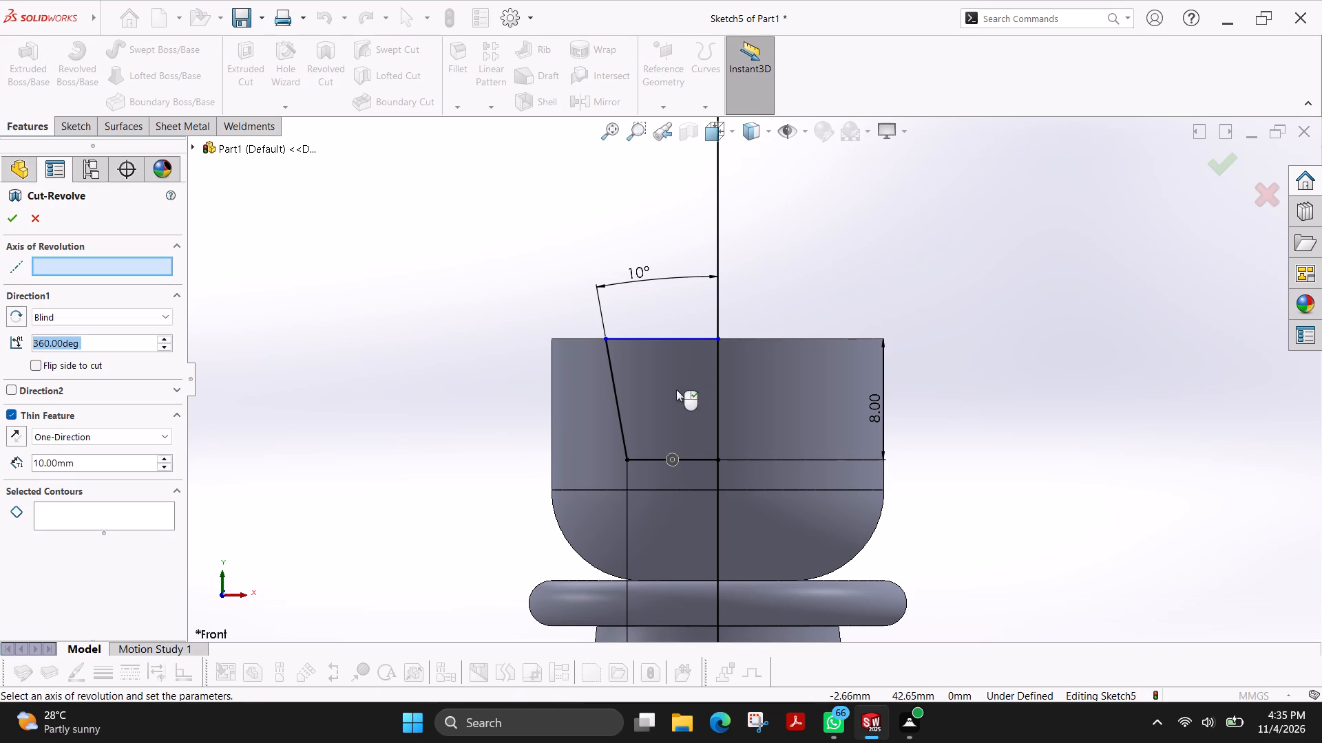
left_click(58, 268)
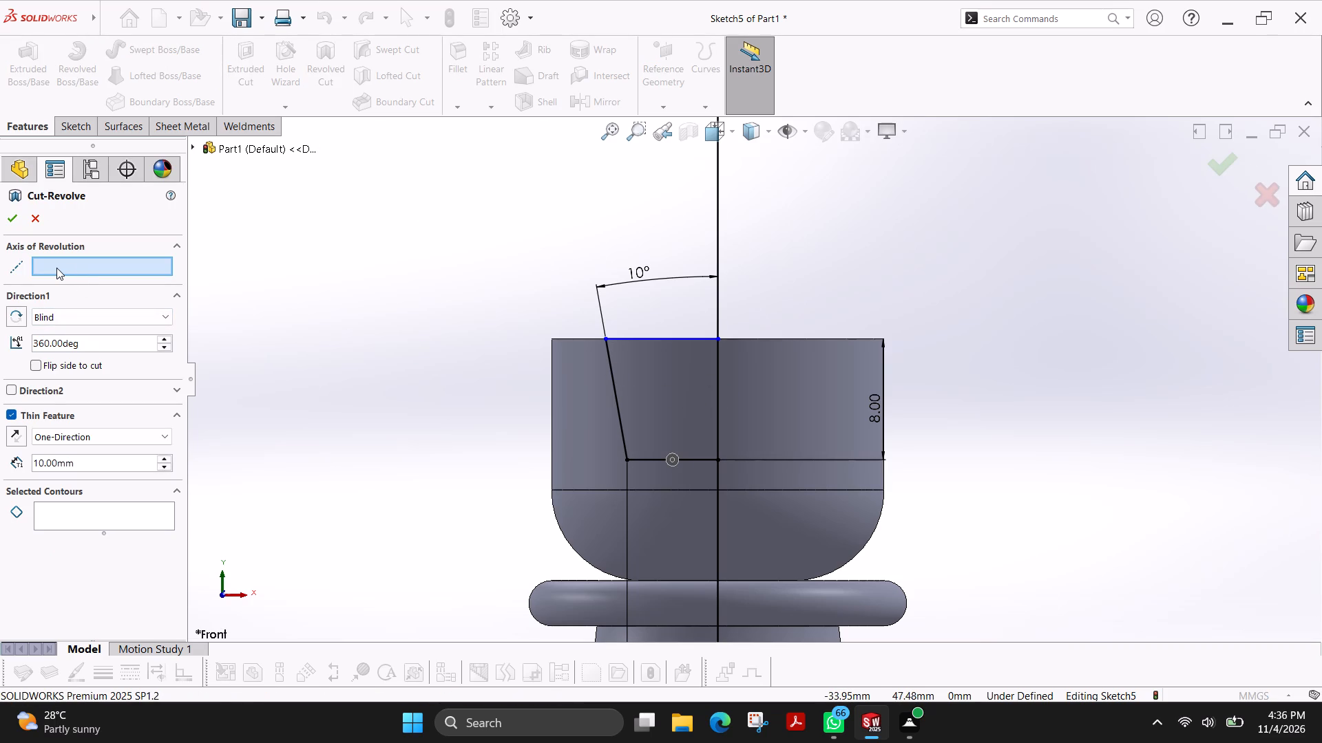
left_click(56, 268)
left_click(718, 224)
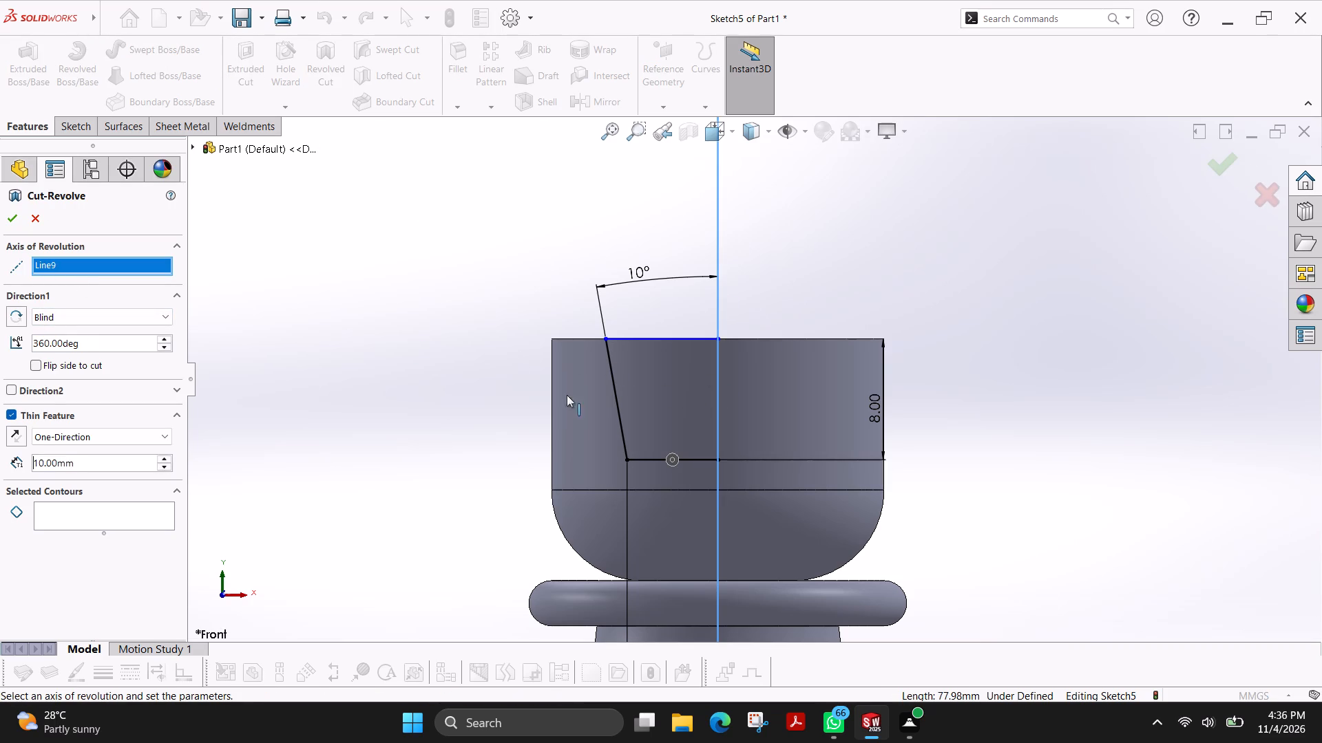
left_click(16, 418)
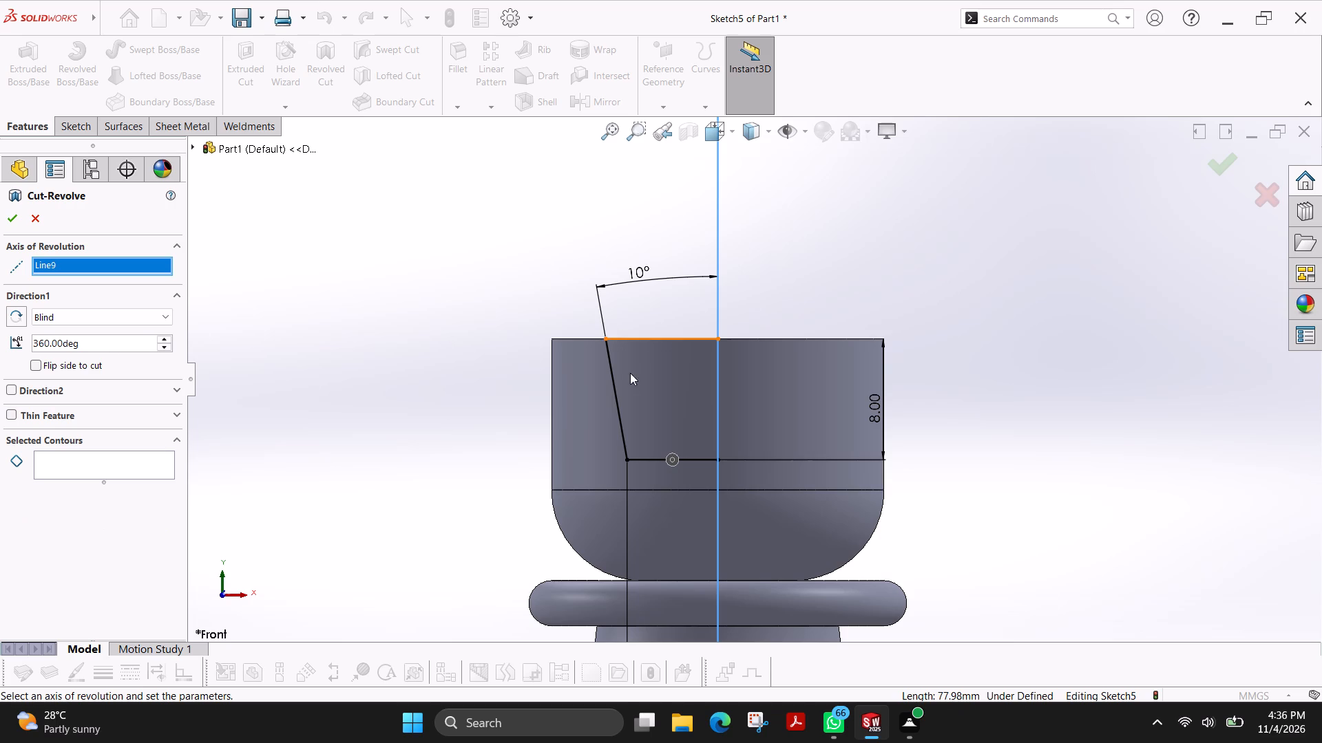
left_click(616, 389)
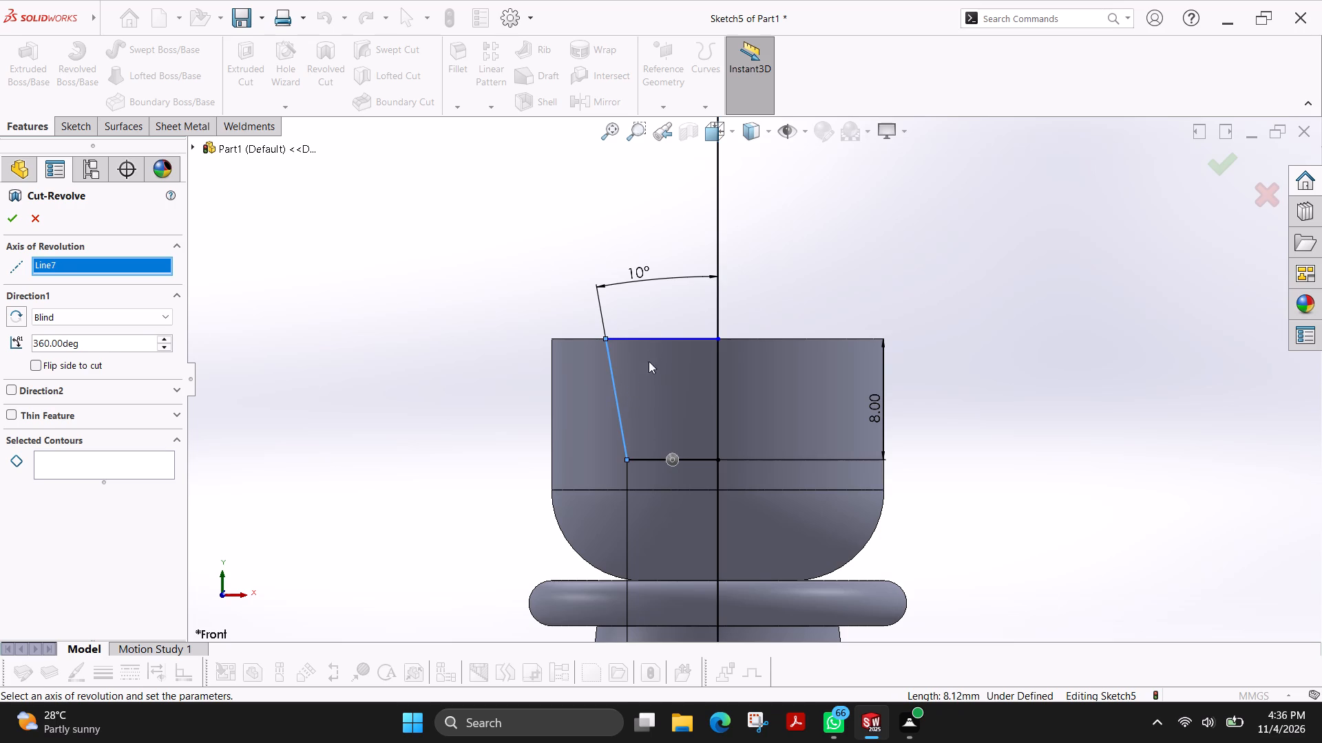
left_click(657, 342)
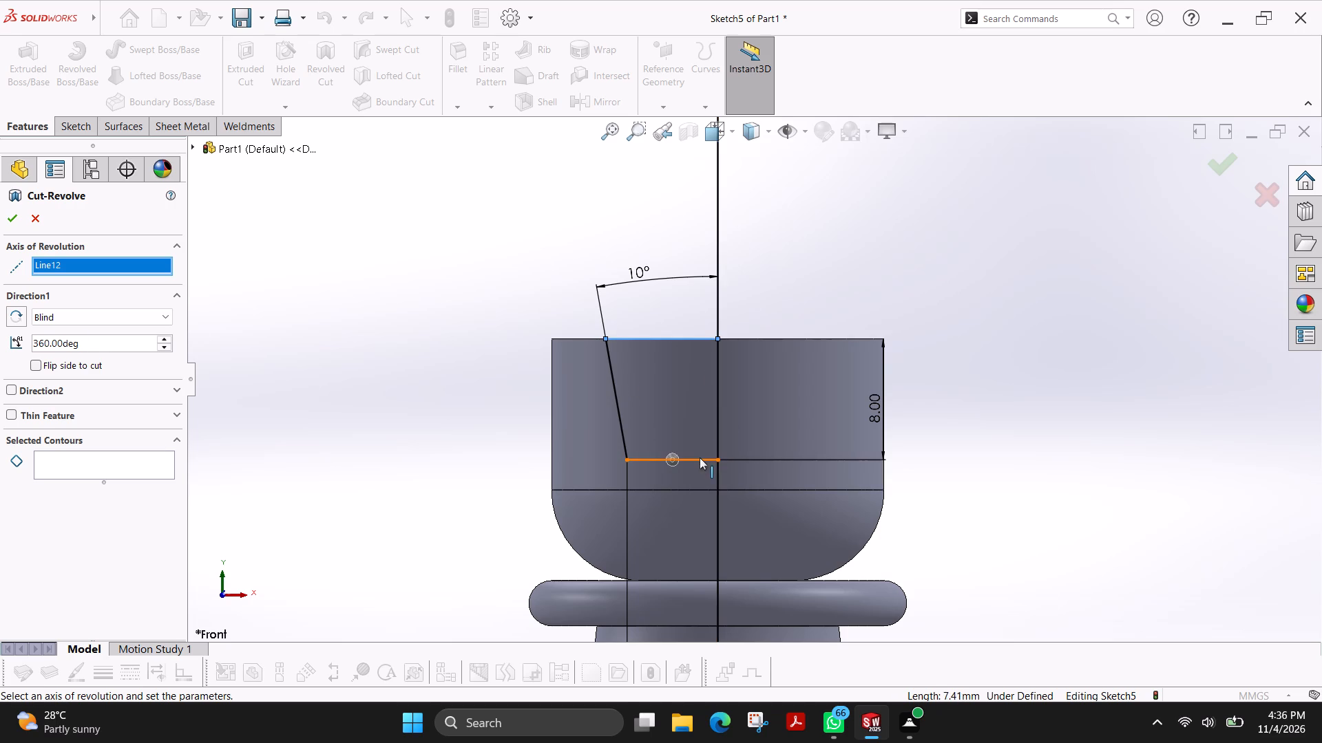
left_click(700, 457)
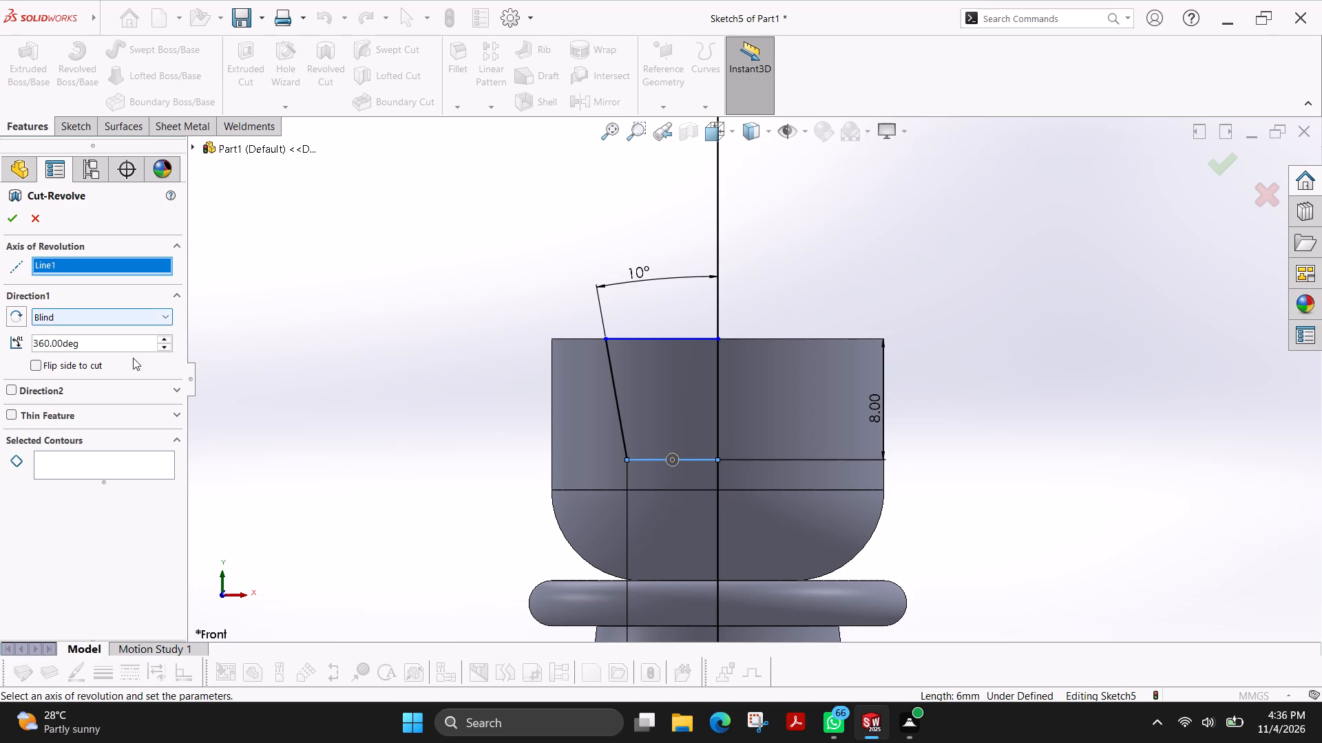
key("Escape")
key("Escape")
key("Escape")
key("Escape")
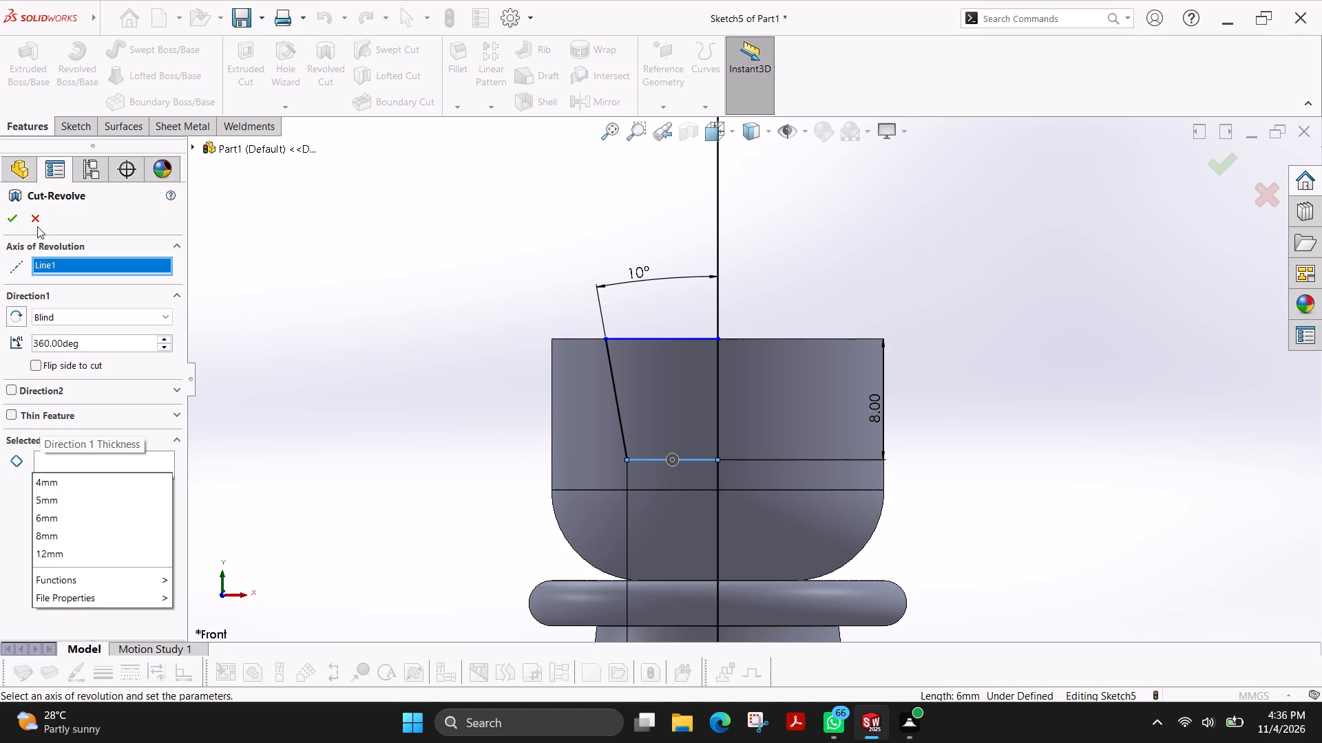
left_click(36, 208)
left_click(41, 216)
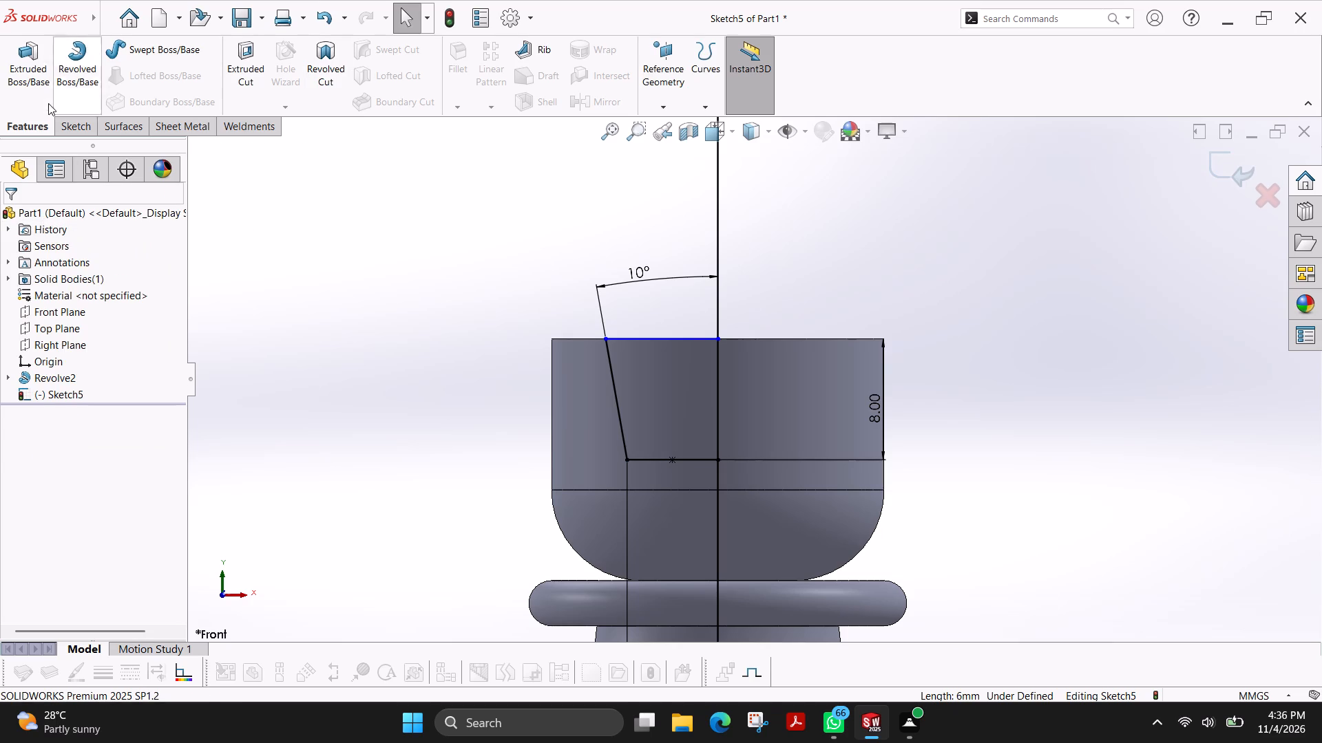
Trace the tapered half profile with lines, closing it with an 8 mm vertical line on the centre line, and exit the sketch.
left_click(65, 129)
left_click(104, 48)
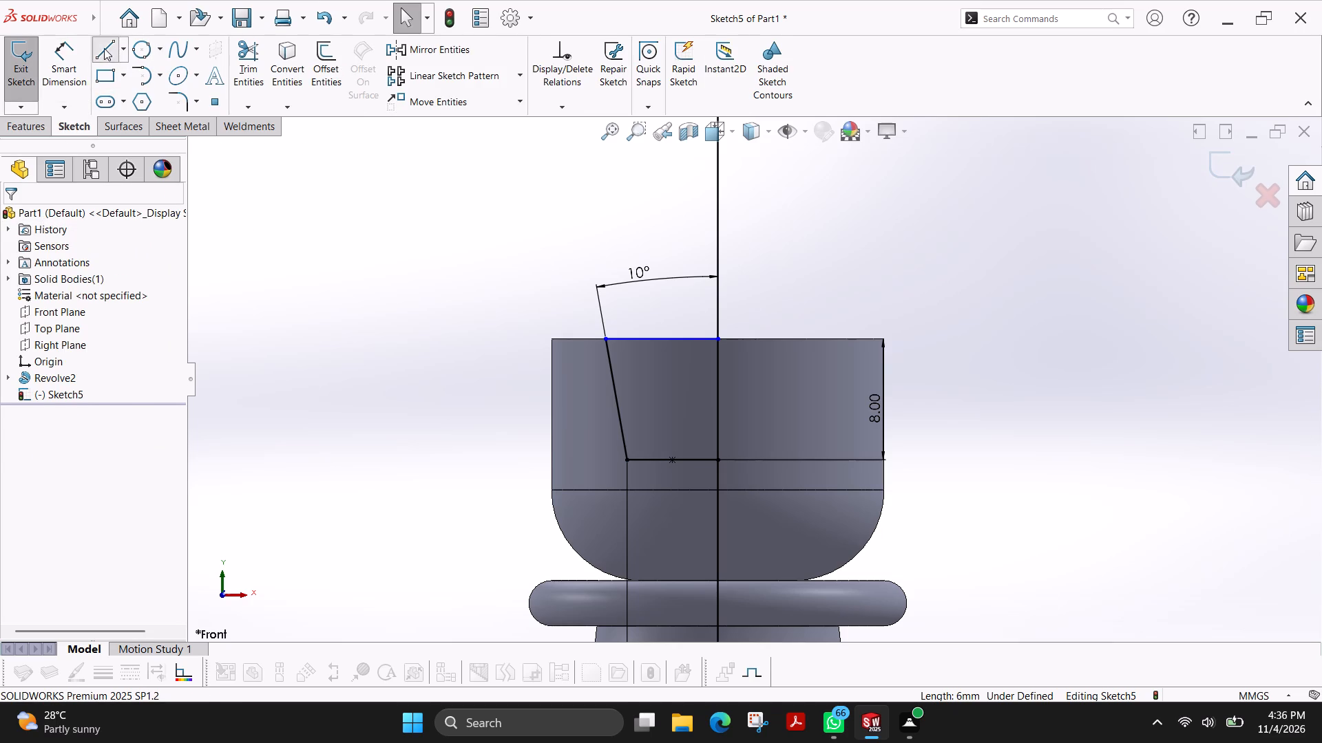
left_click(719, 338)
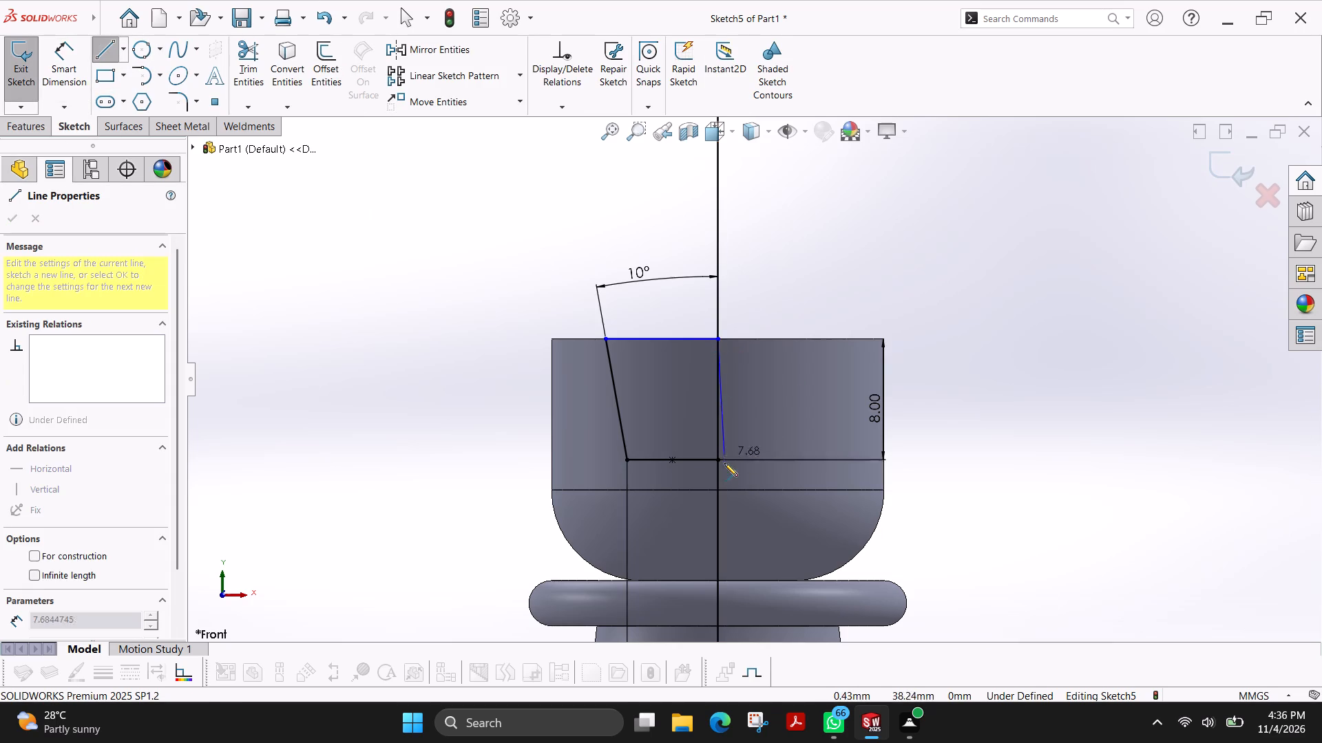
left_click(718, 461)
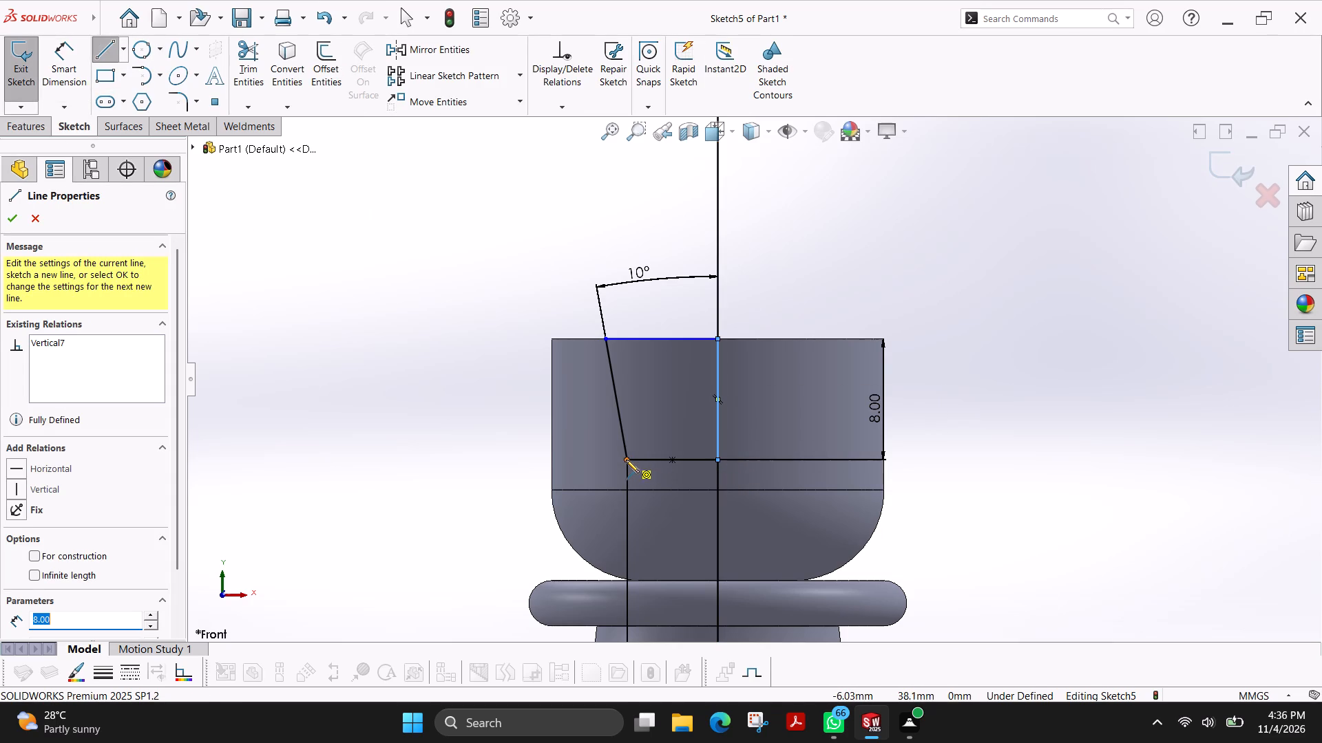
left_click(626, 461)
left_click(602, 338)
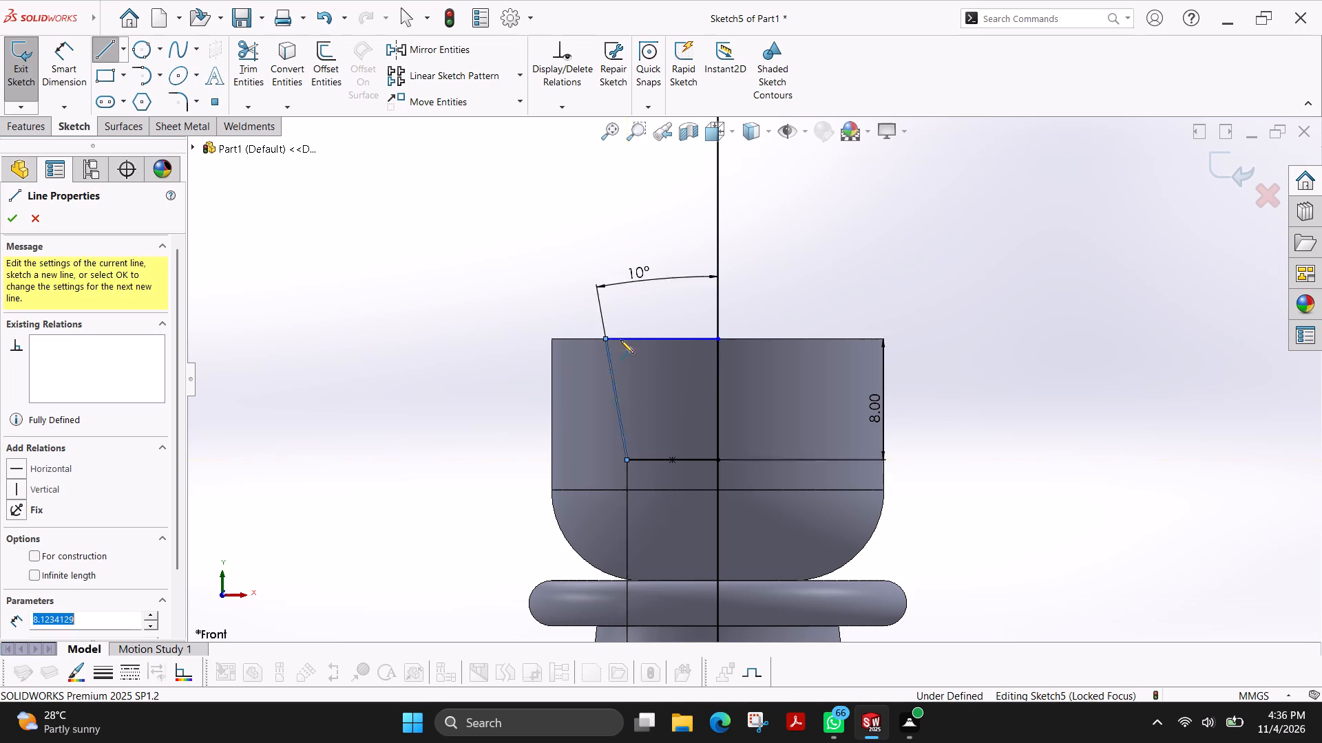
left_click(720, 341)
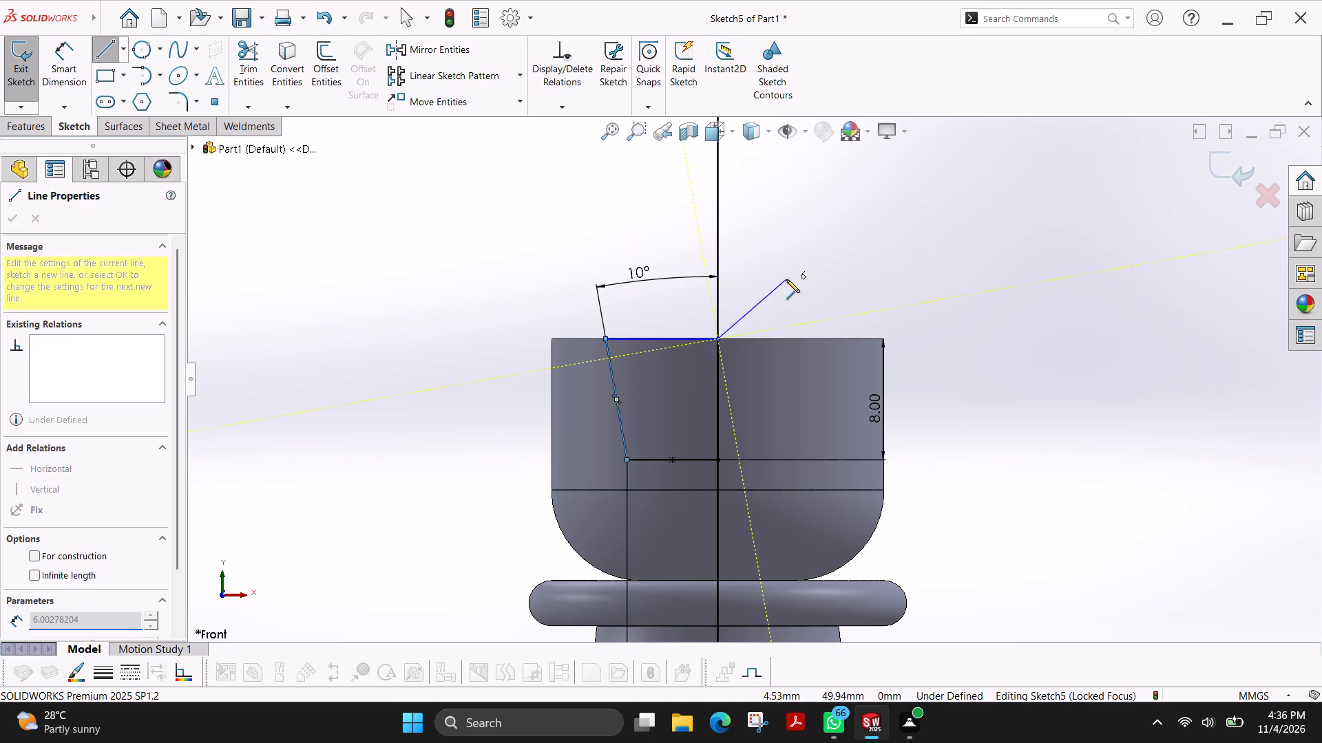
key("Escape")
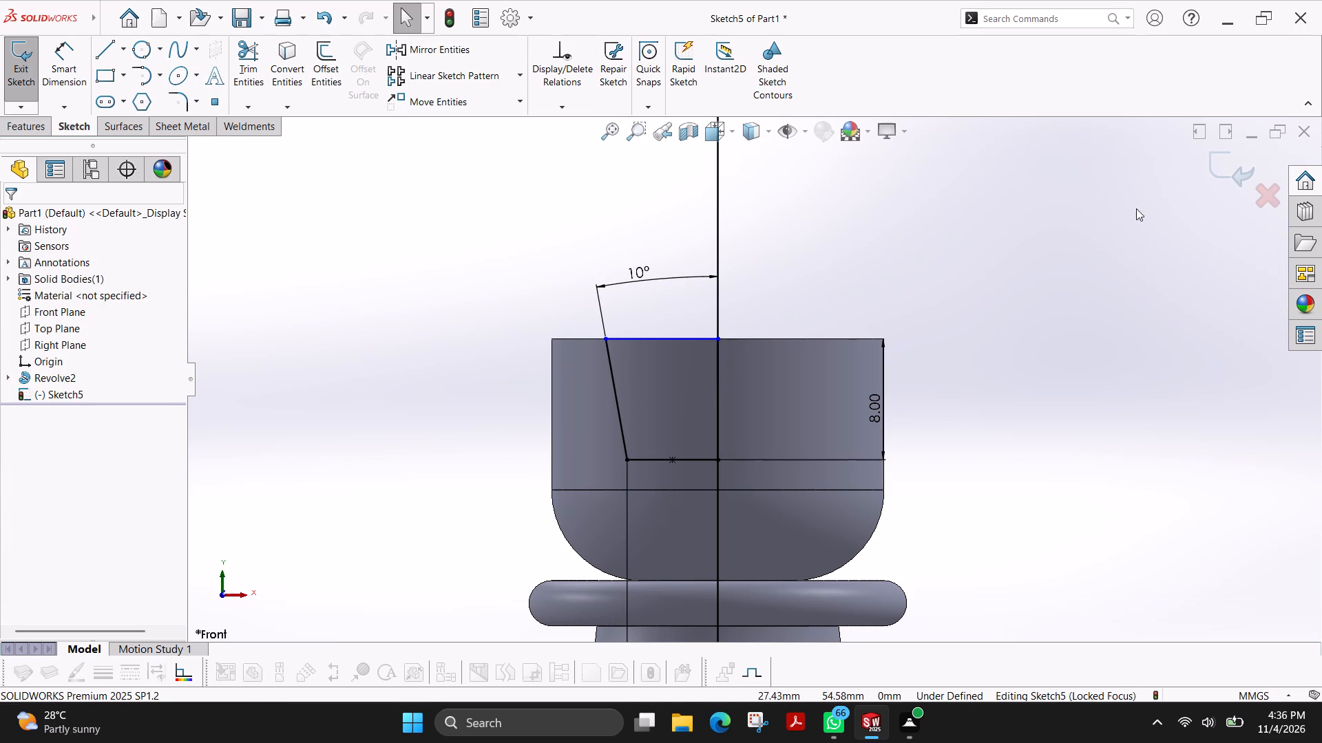
left_click(1221, 166)
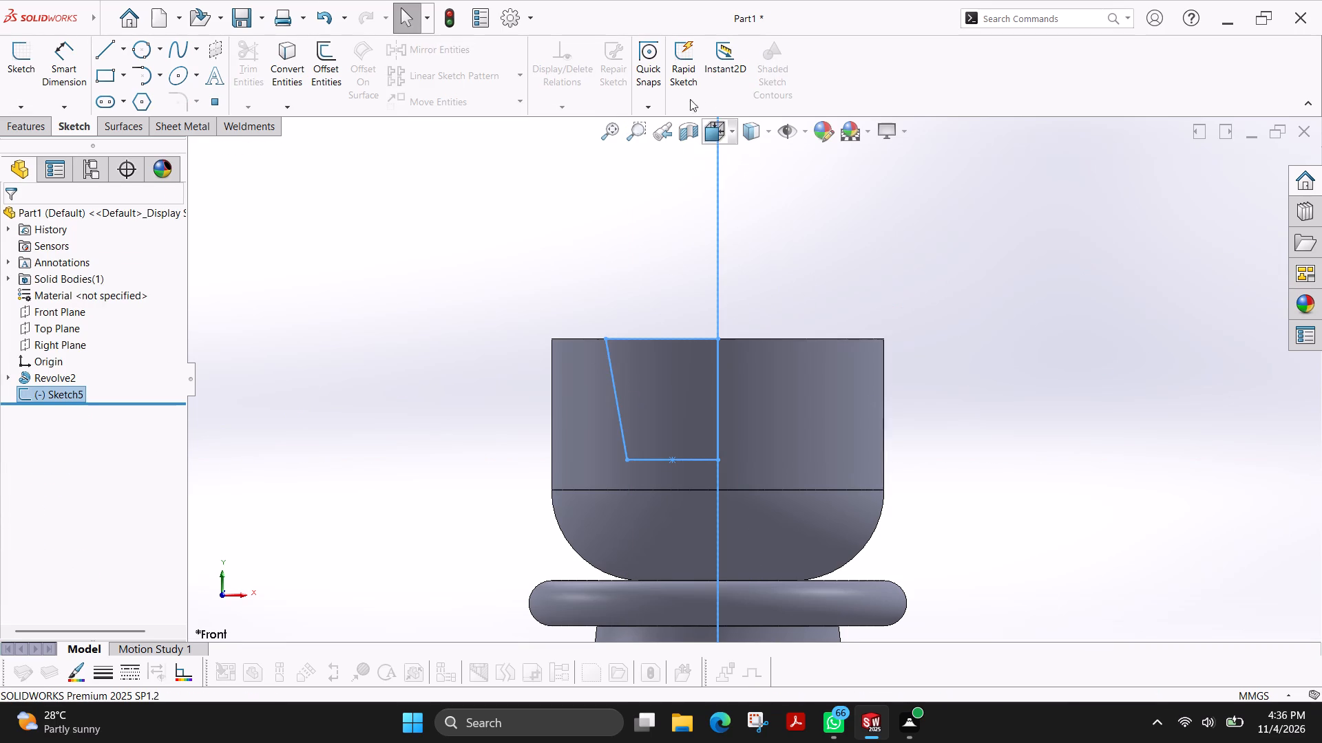
Create a reference axis along the sketch's vertical centre line.
left_click(10, 122)
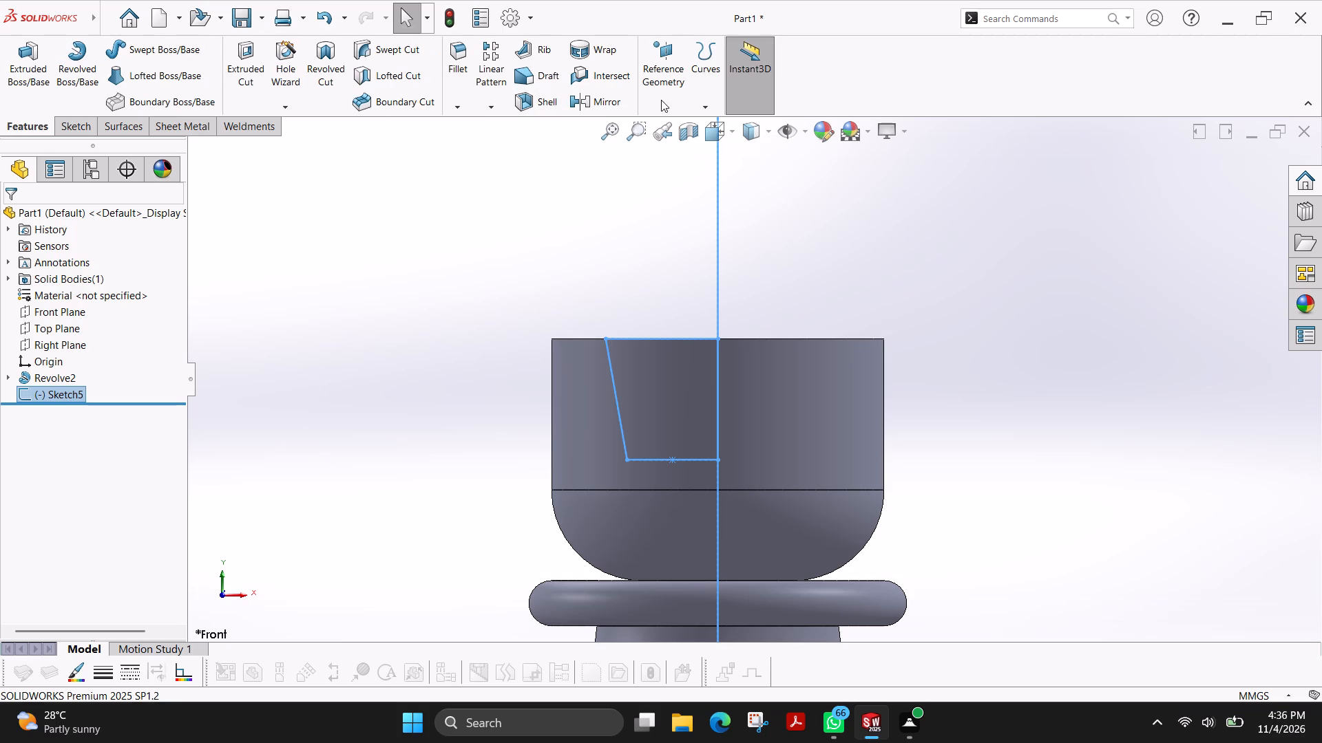
left_click(661, 100)
left_click(696, 146)
left_click(719, 265)
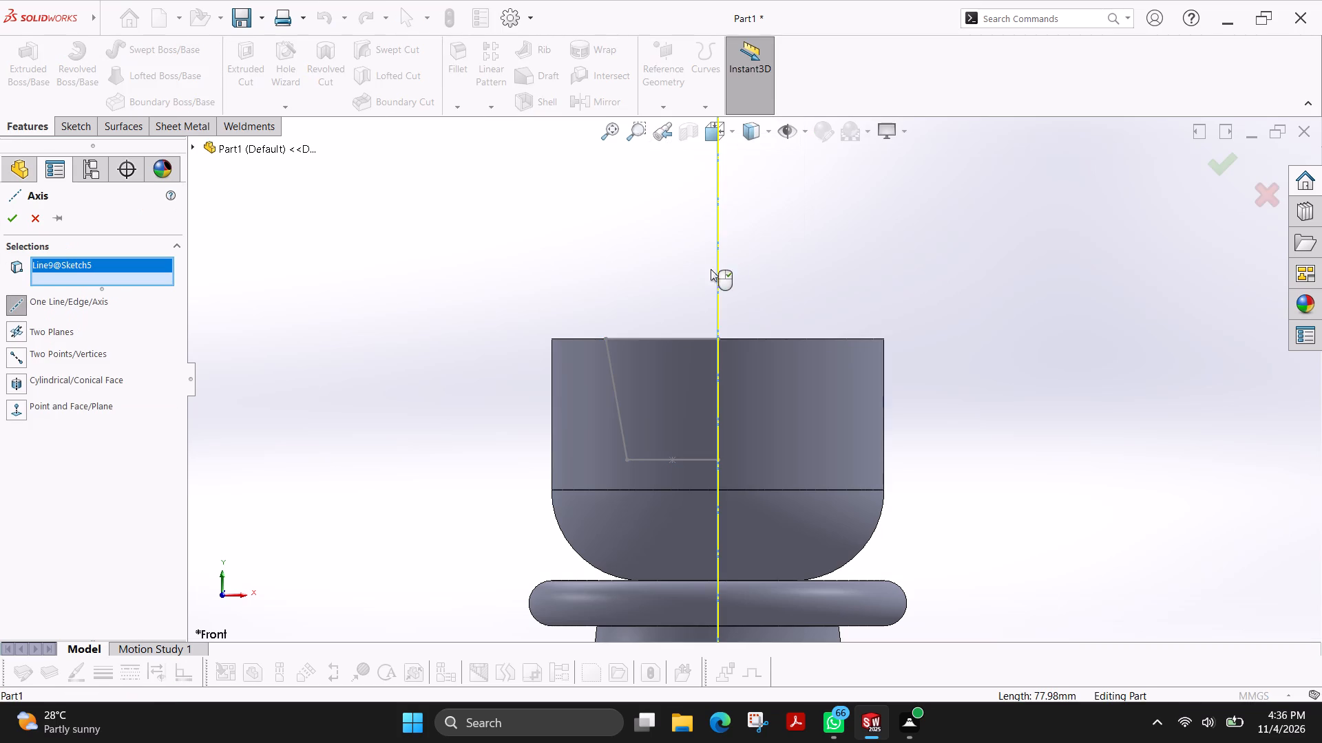
left_click(10, 218)
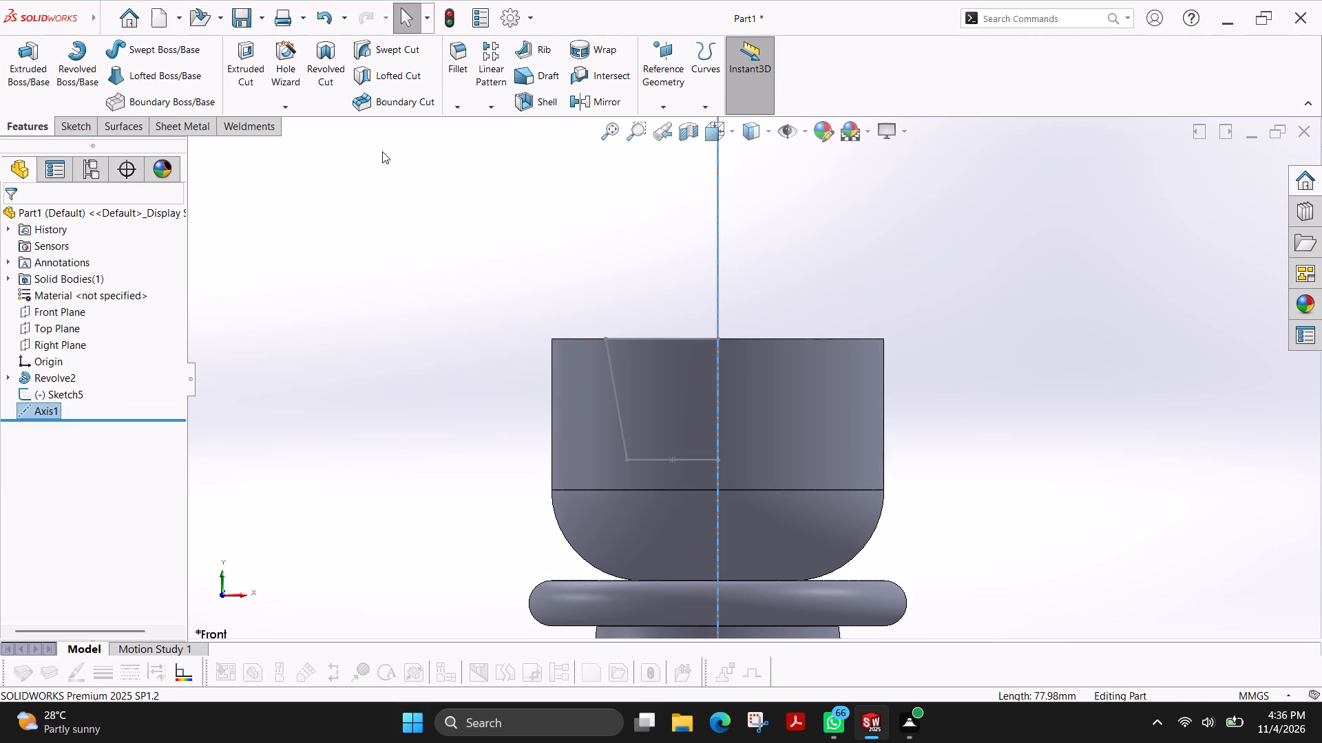
Start a revolved cut from the tapered half profile, with the vertical centre line as the axis of revolution.
left_click(327, 72)
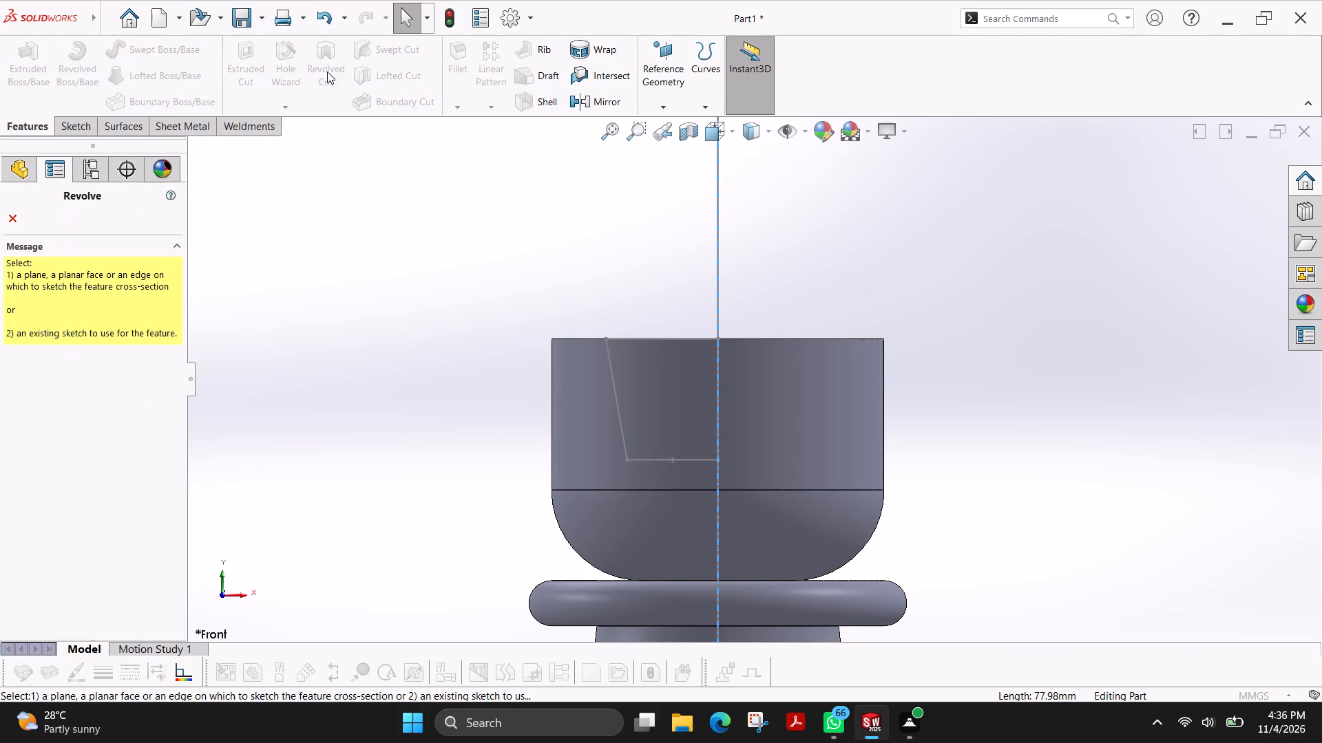
left_click(618, 407)
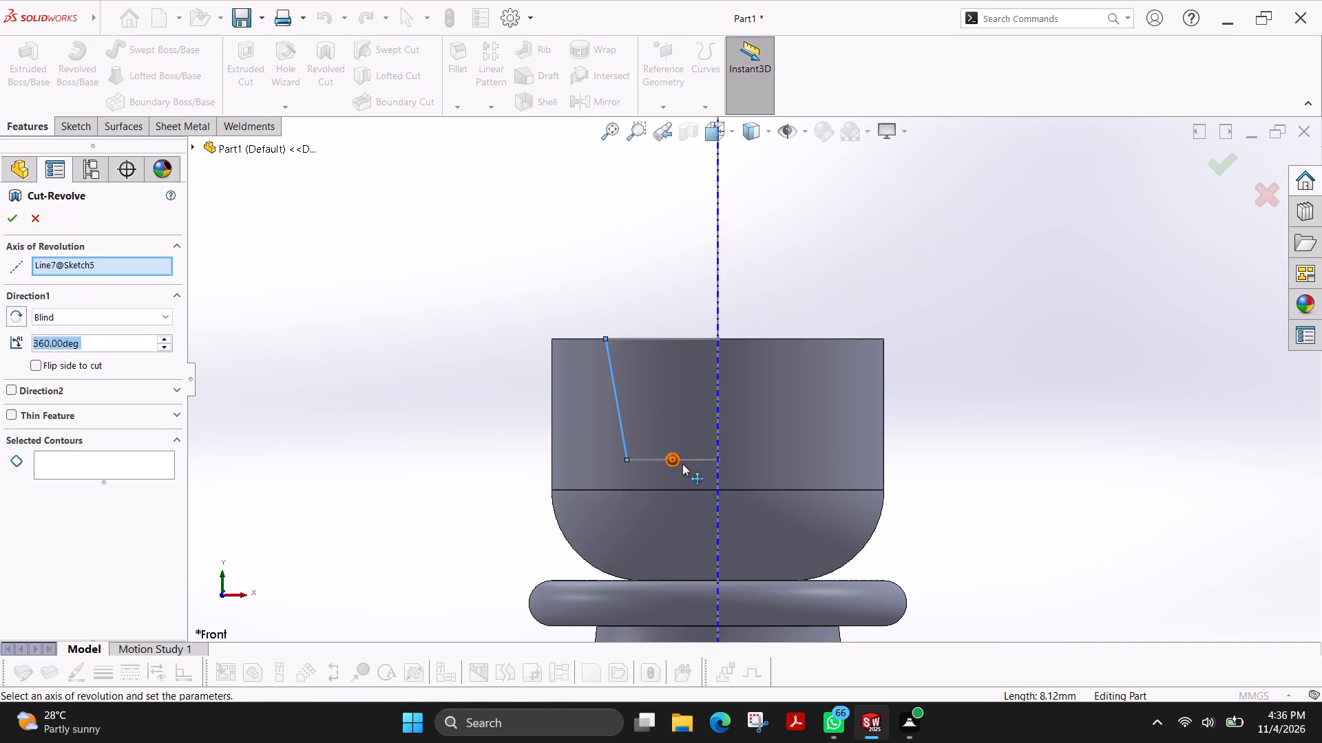
left_click(689, 460)
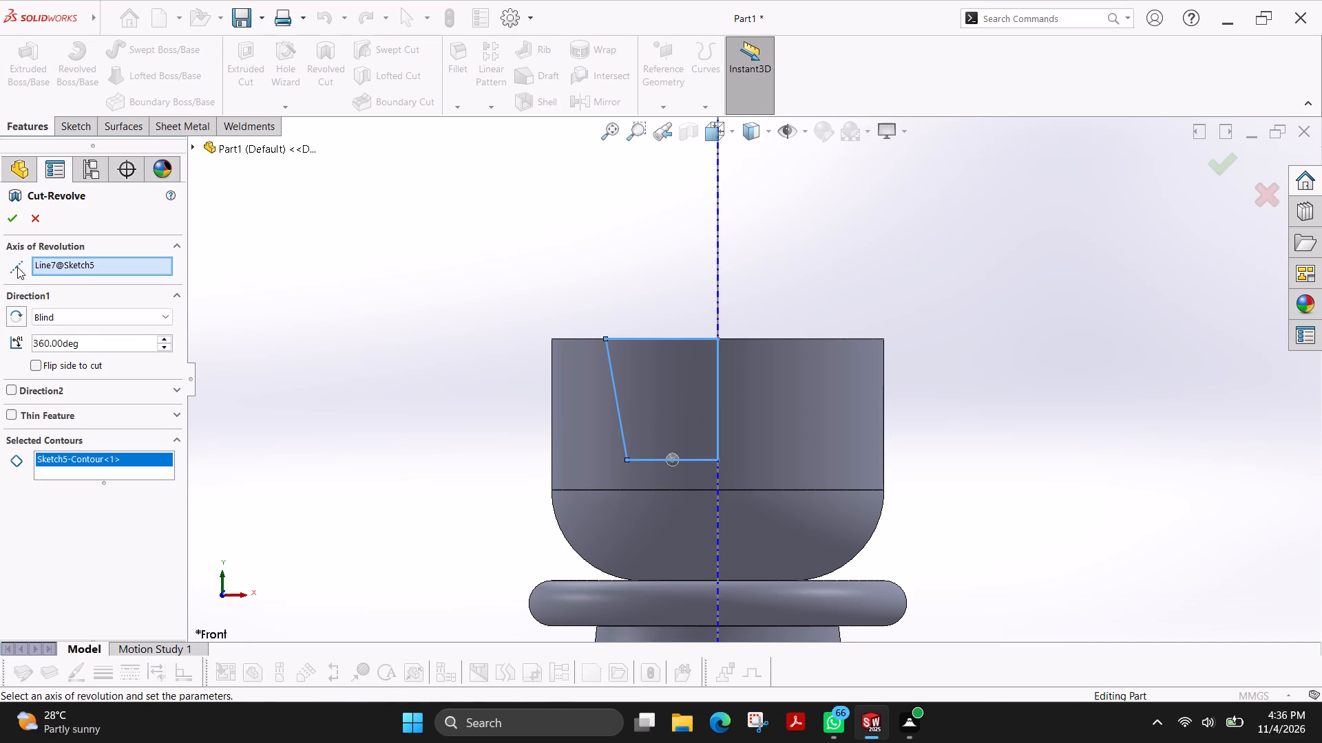
right_click(75, 265)
left_click(105, 288)
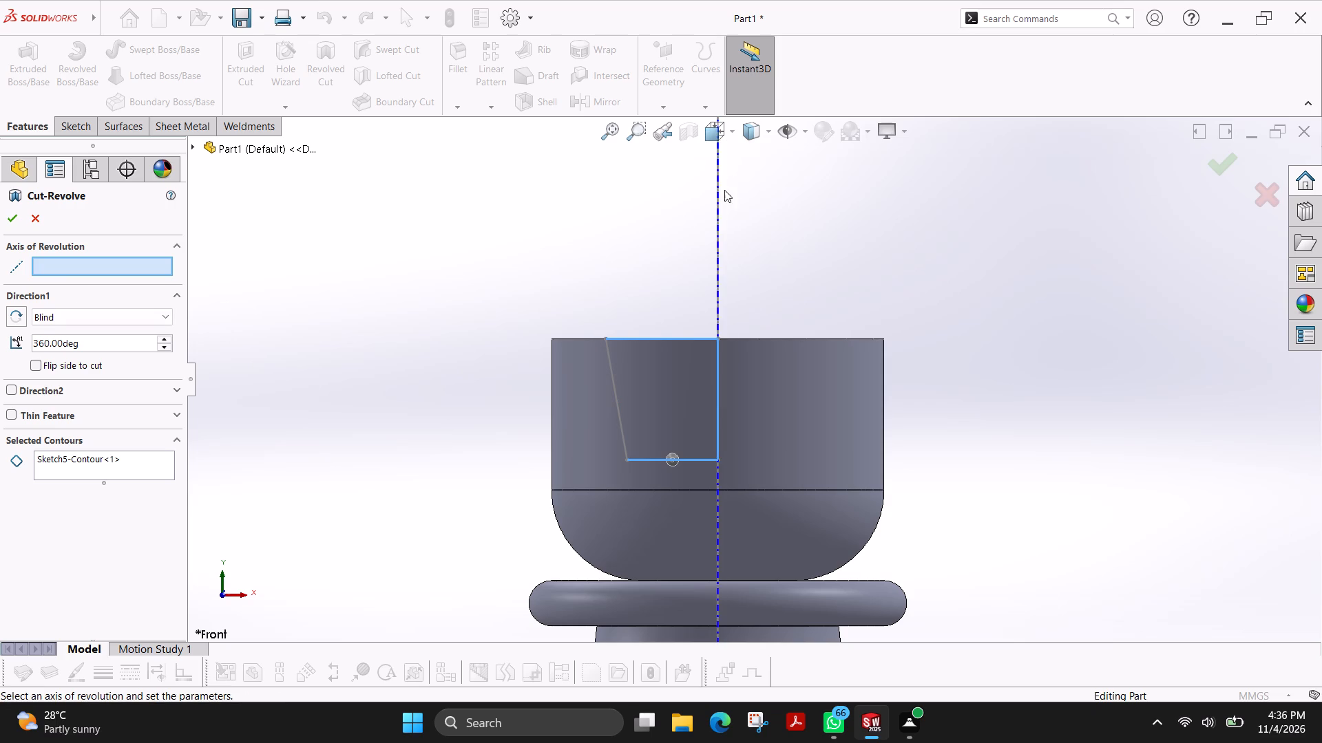
left_click(719, 199)
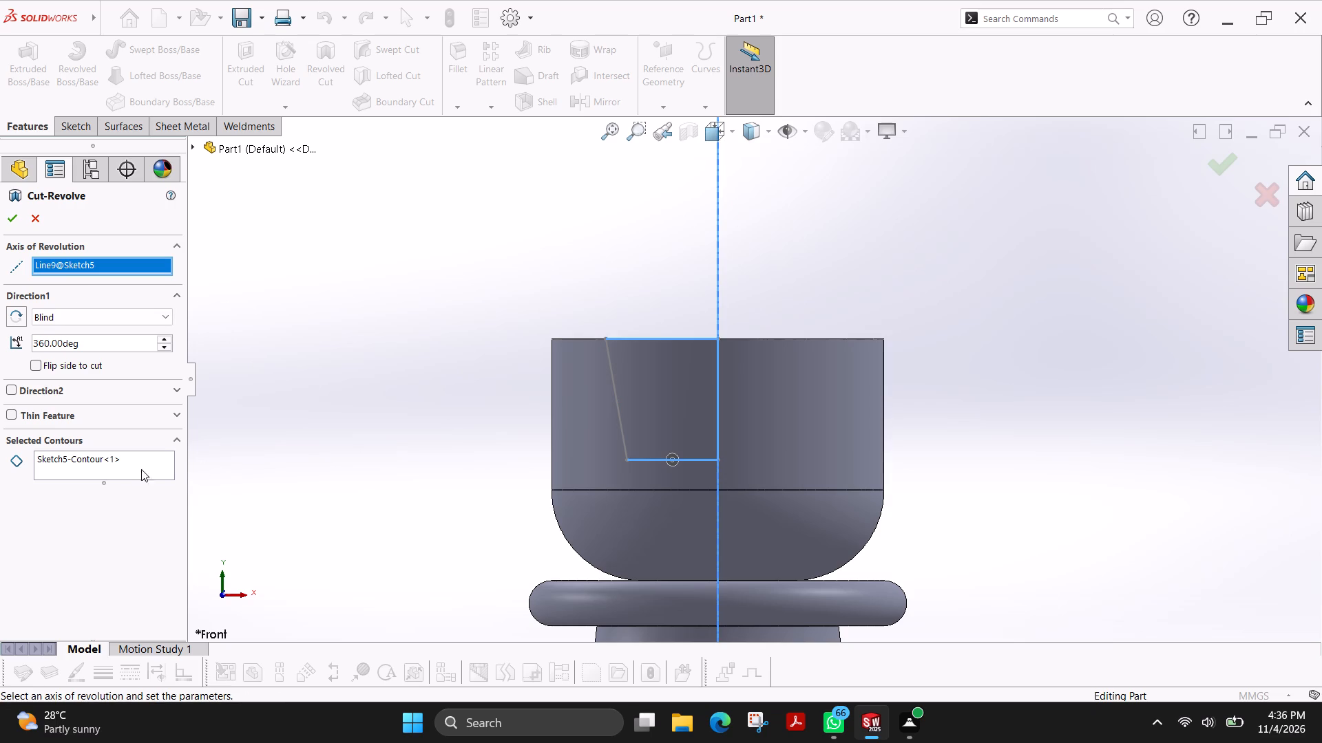
Replace the cut's selected contour with the slanted side and the bottom-line contour, and try to apply the 360-degree cut.
left_click(112, 467)
right_click(105, 454)
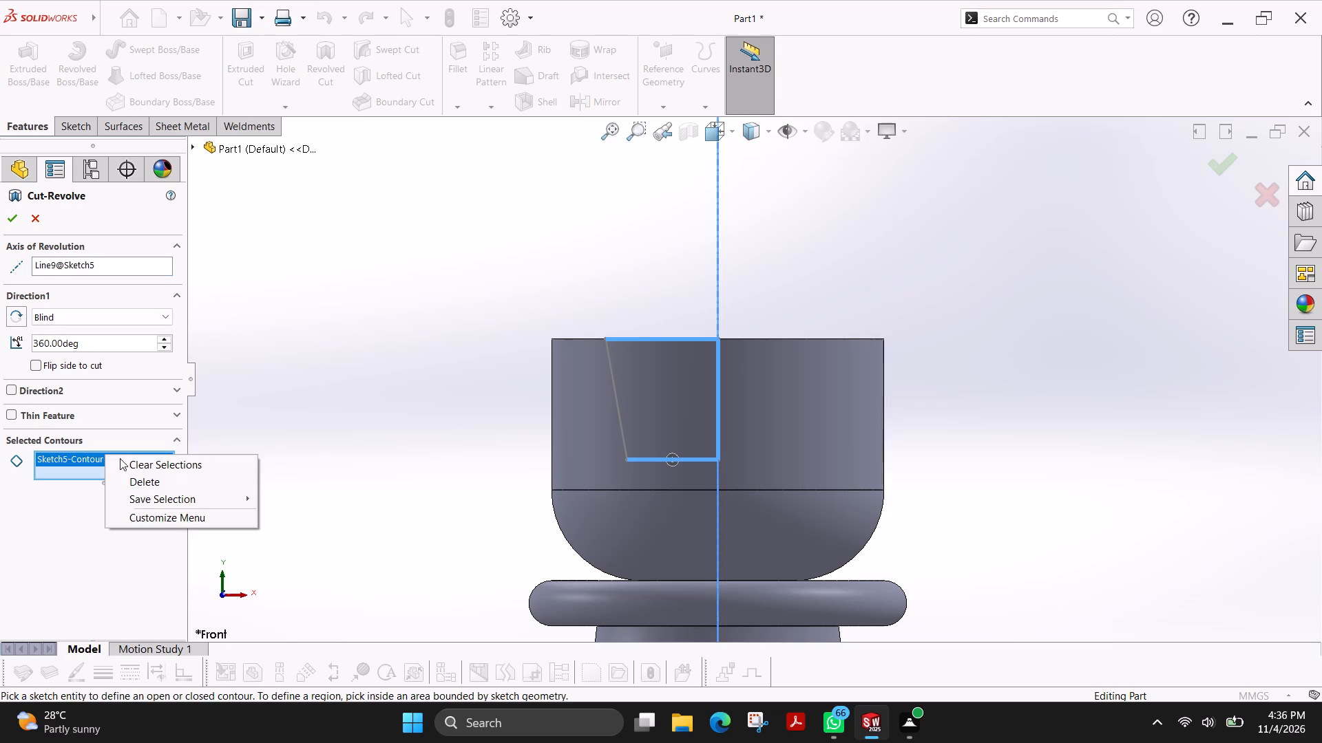
left_click(143, 483)
left_click(615, 386)
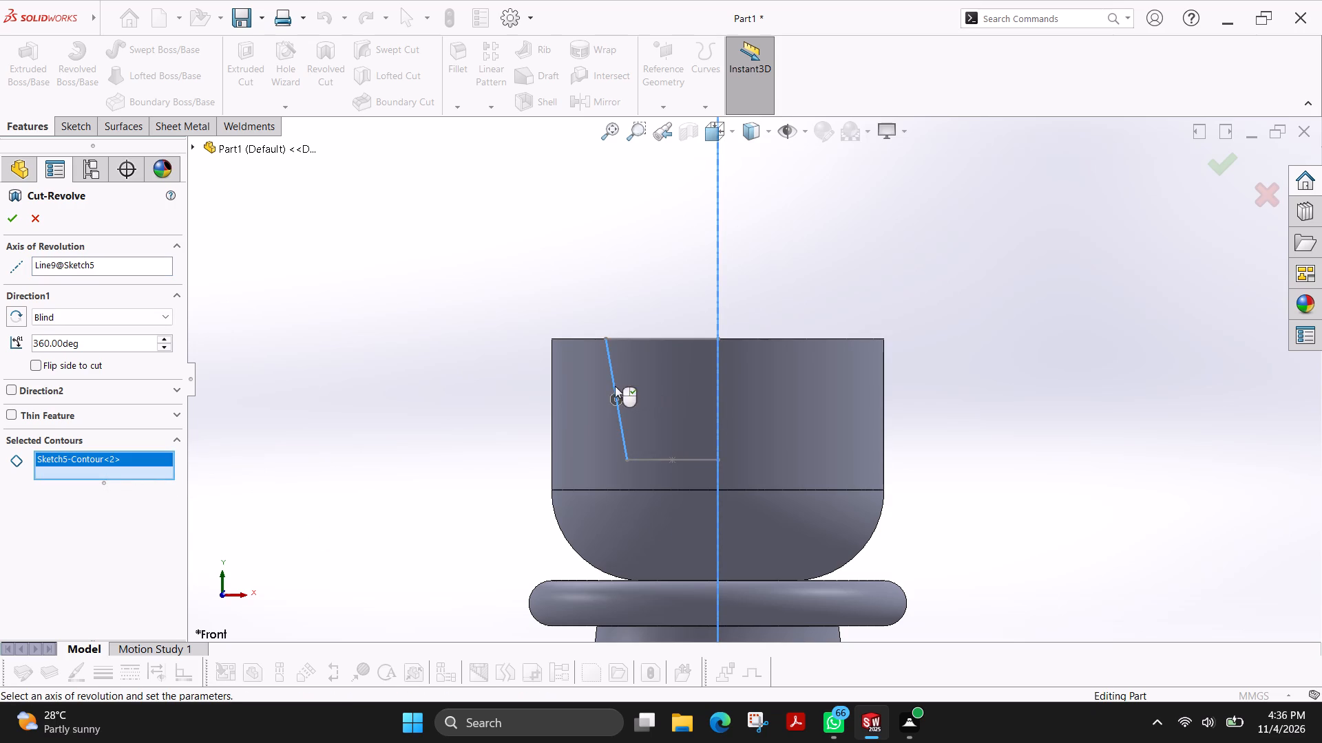
left_click(653, 459)
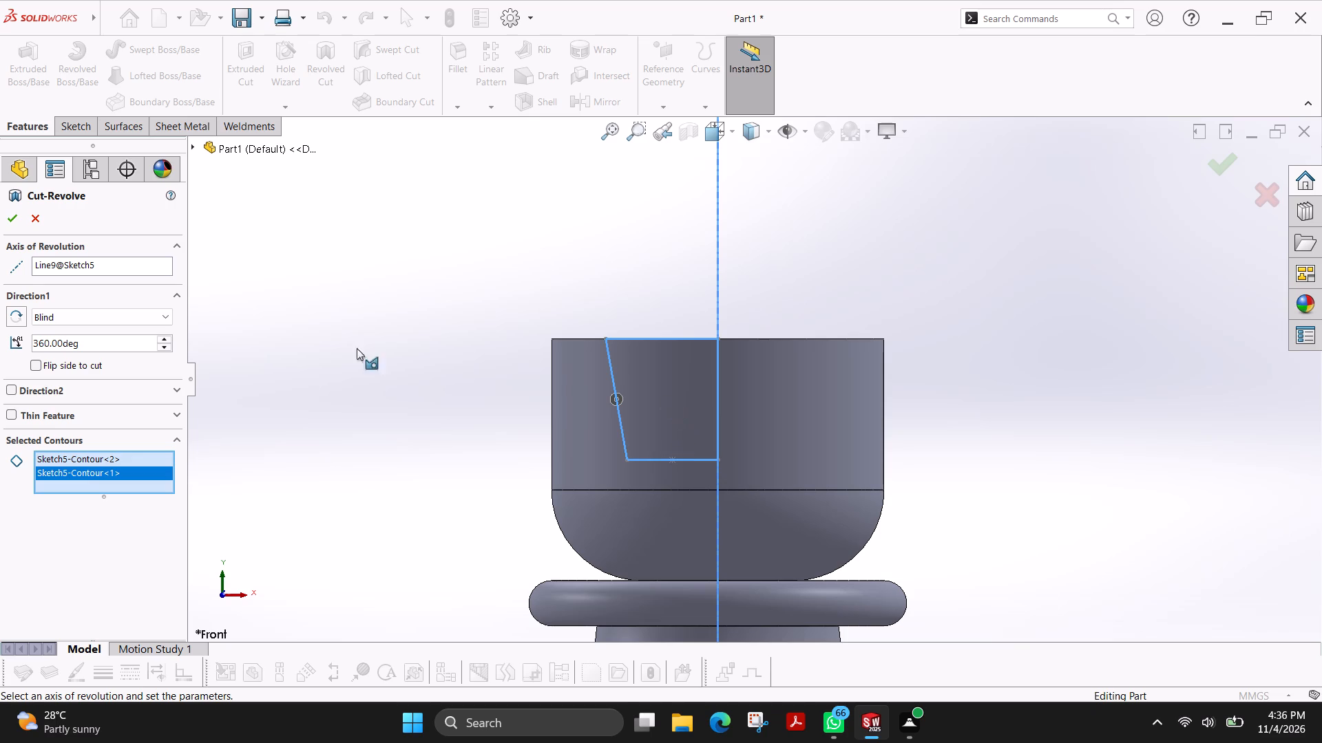
middle_click_drag(527, 332, 507, 481)
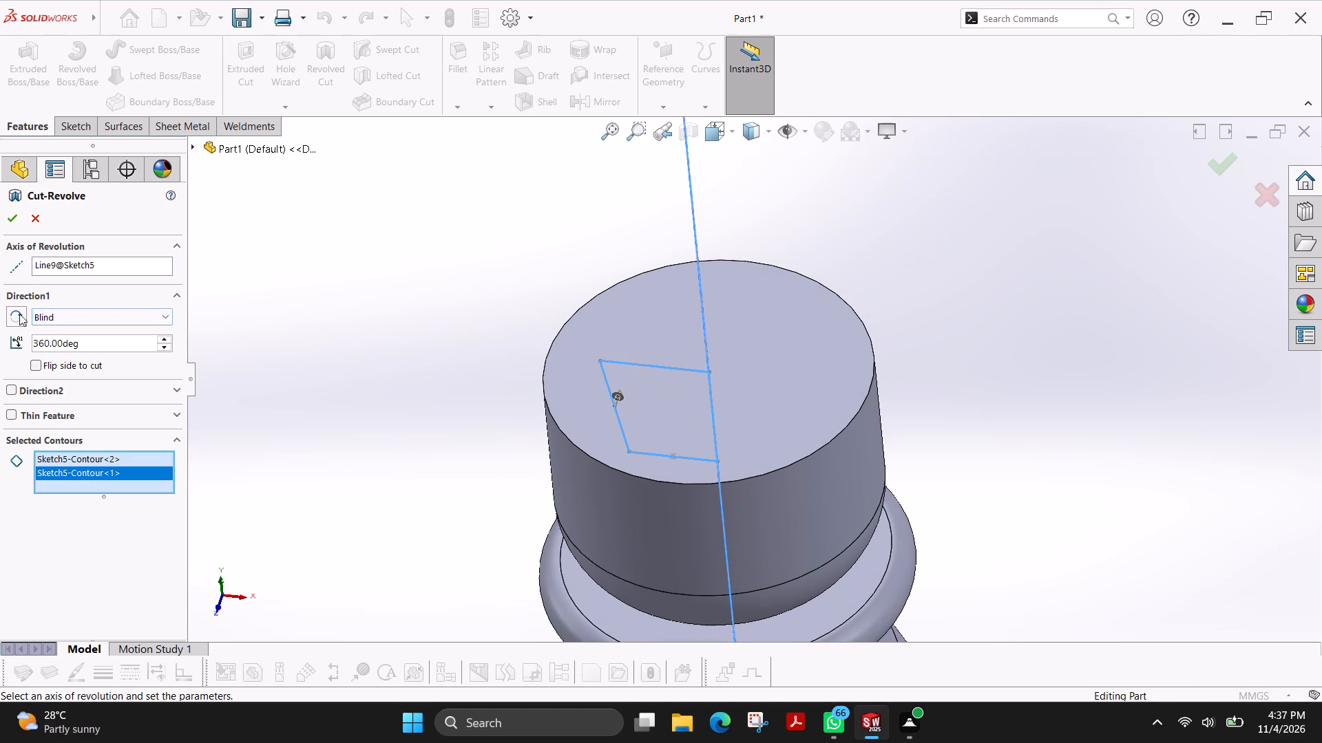
left_click(12, 217)
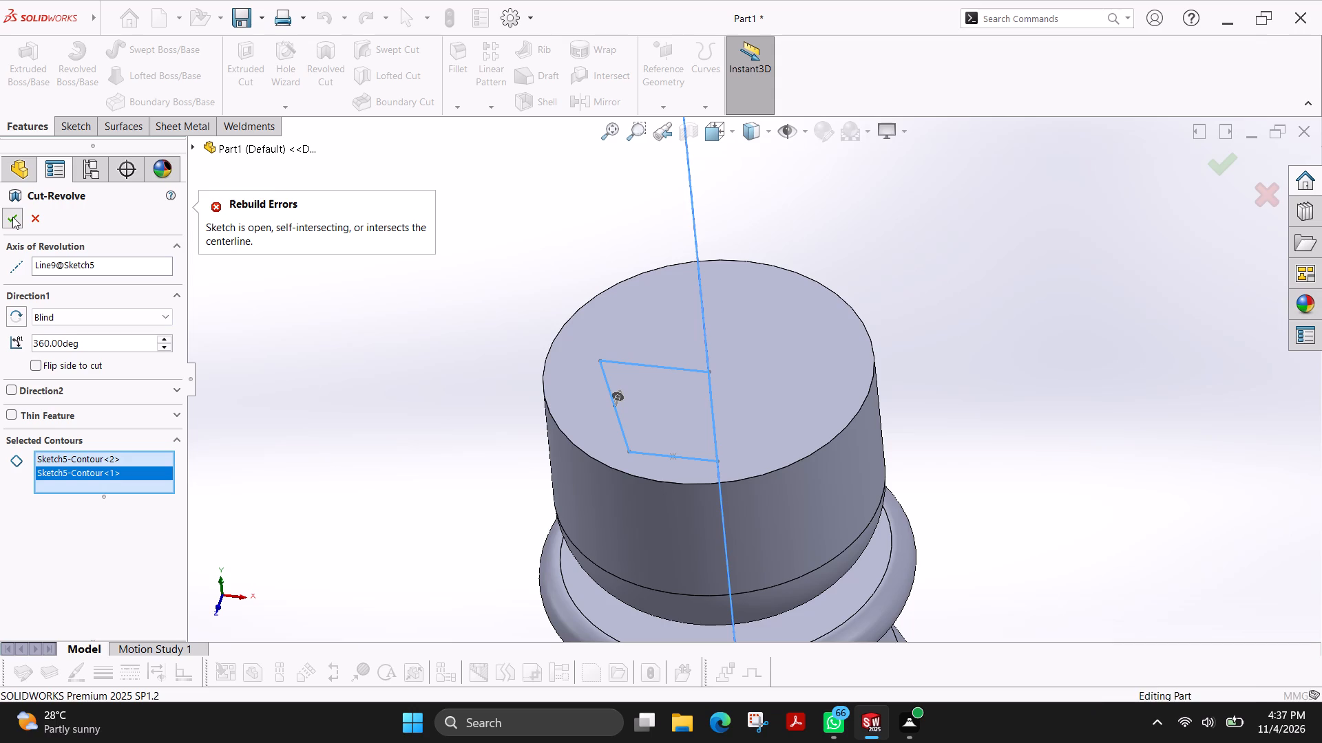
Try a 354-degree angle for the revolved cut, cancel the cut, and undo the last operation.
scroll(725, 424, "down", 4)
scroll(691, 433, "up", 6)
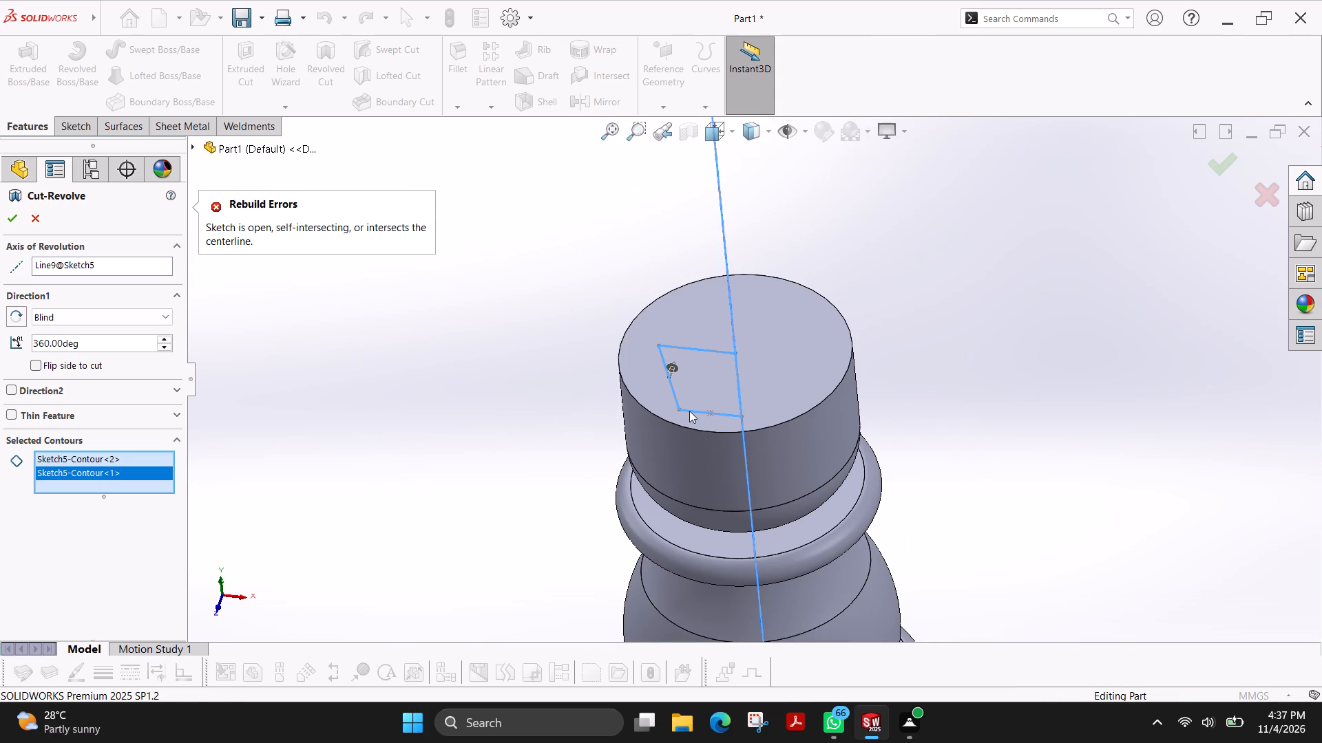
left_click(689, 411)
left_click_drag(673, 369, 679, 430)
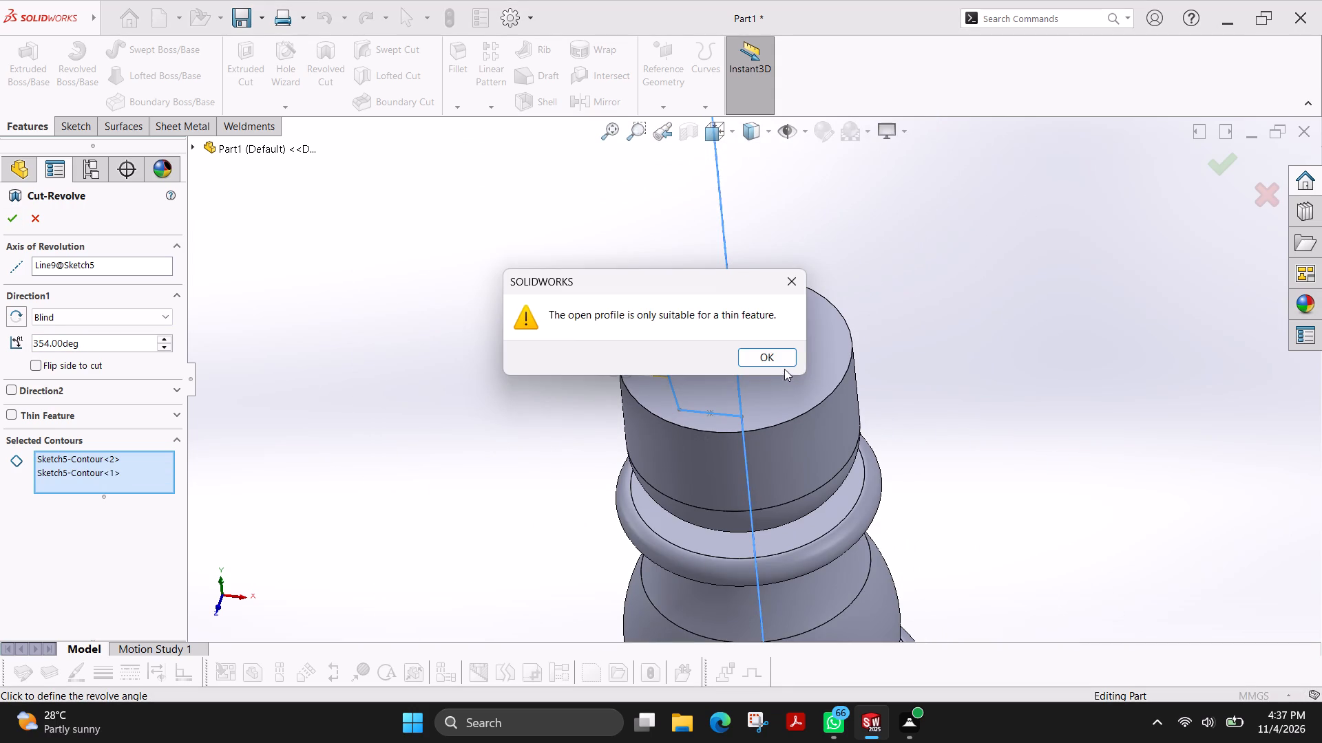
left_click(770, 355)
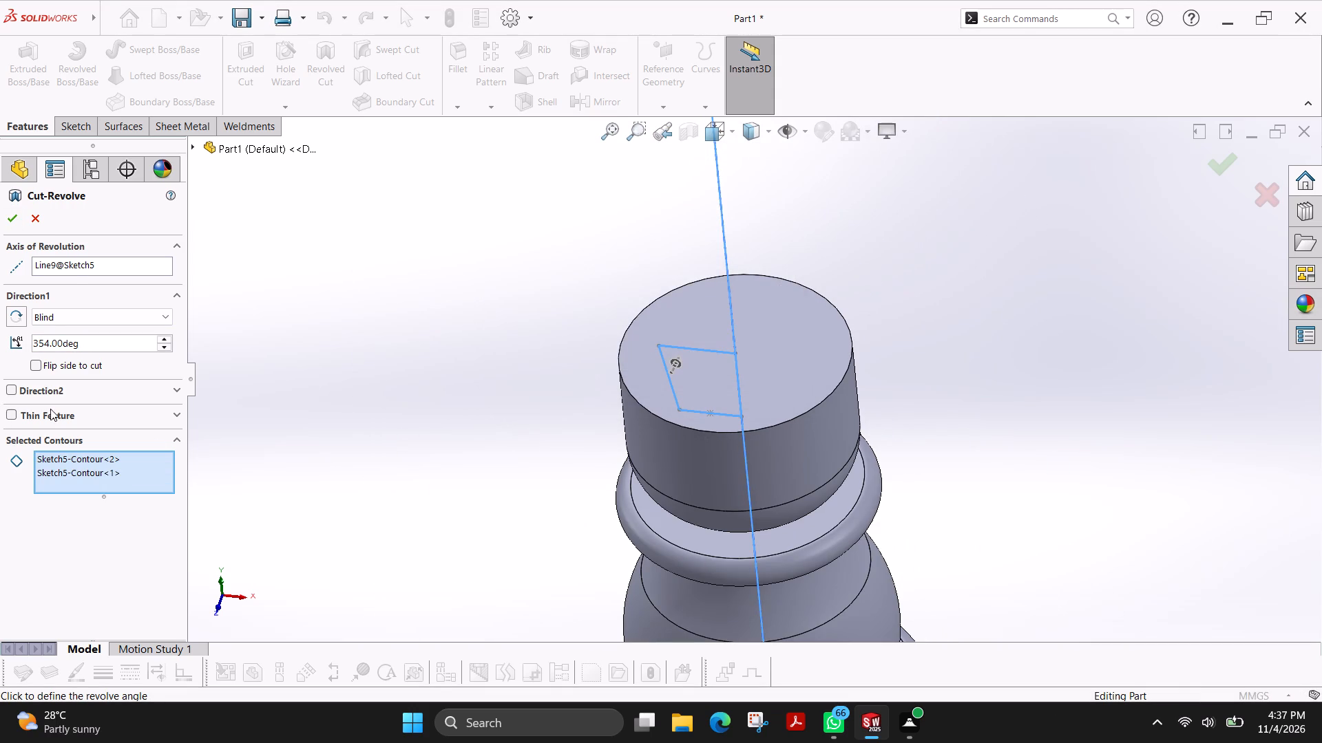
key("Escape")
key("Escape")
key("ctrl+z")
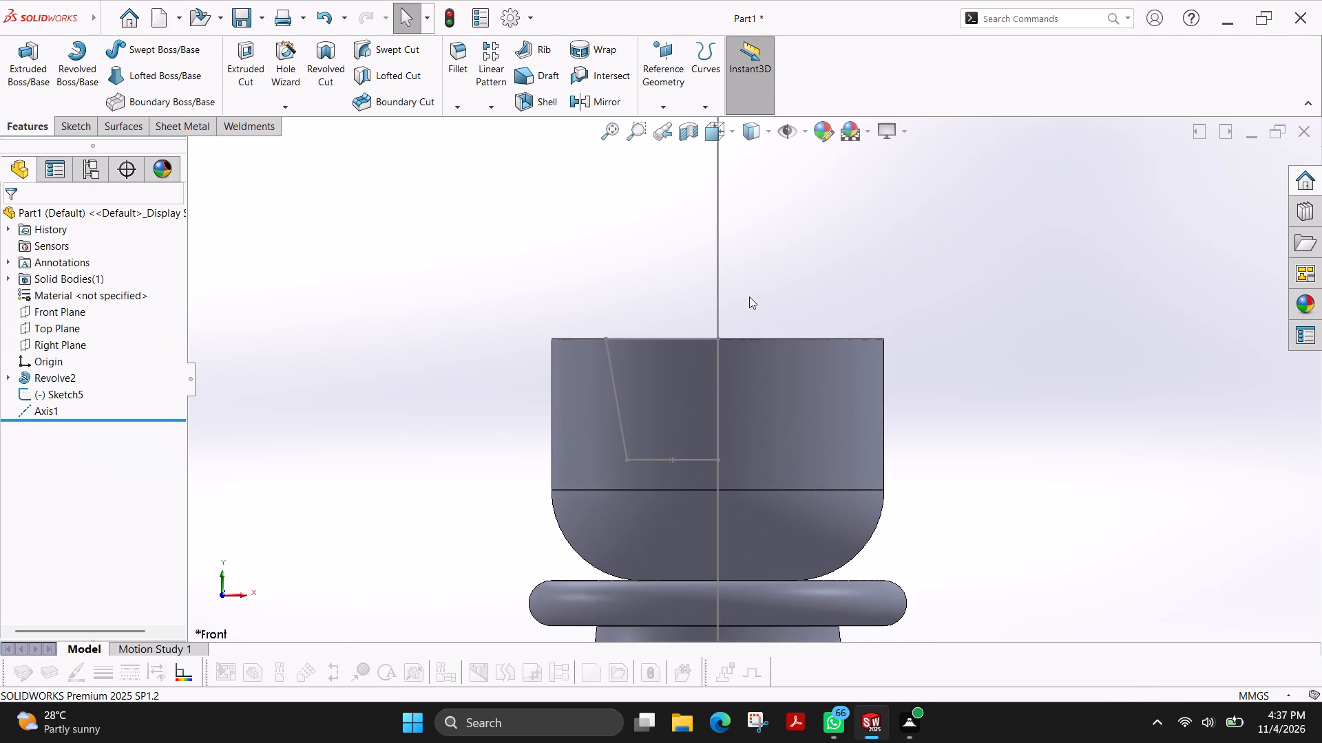
Reopen the tapered half-profile sketch for editing and trim away its top horizontal line.
left_click(61, 129)
left_click(32, 71)
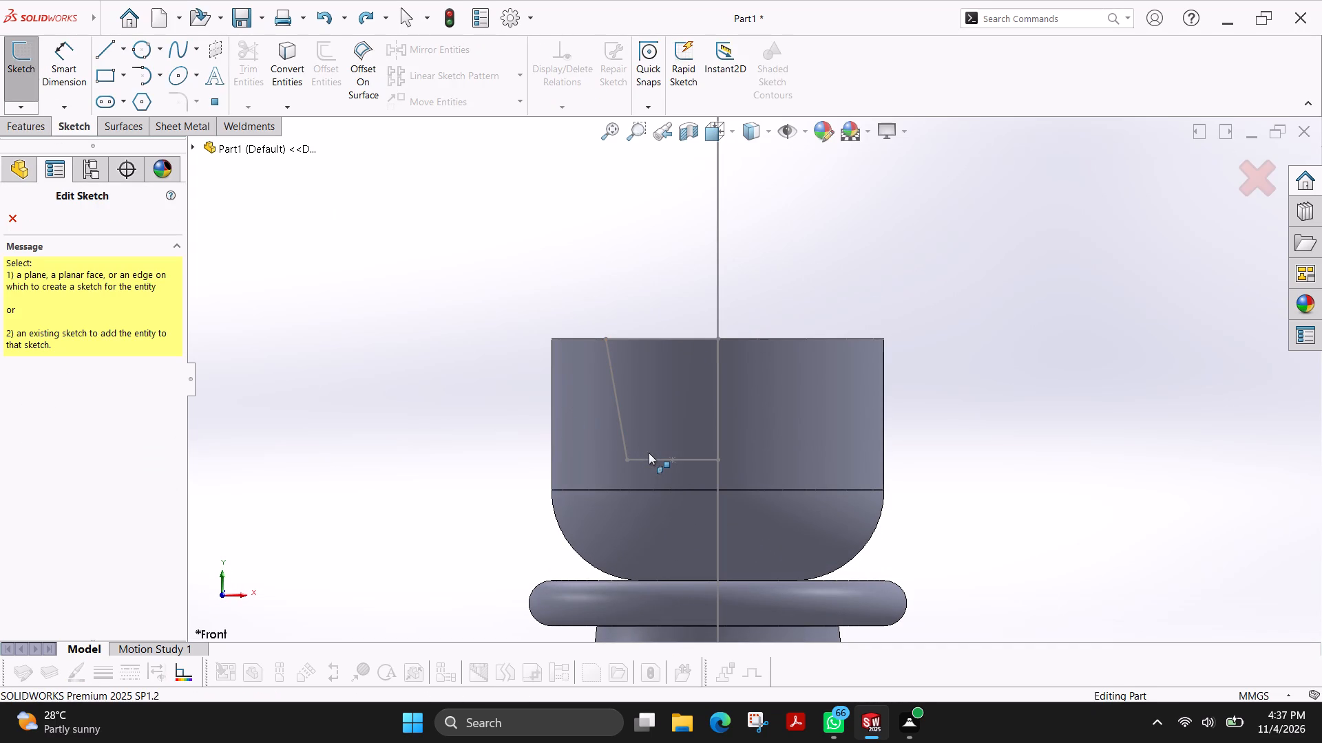
left_click(647, 462)
scroll(756, 336, "down", 4)
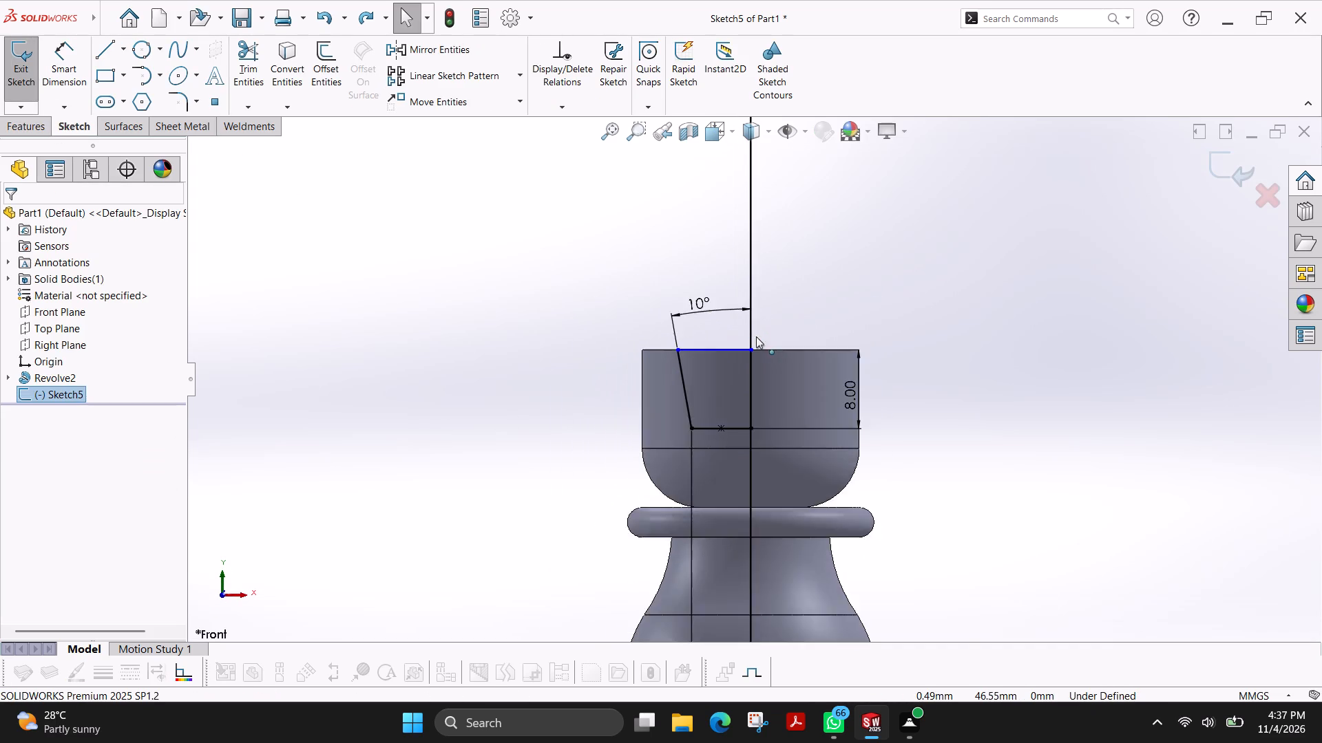
scroll(735, 359, "down", 3)
scroll(665, 395, "down", 8)
scroll(636, 368, "up", 5)
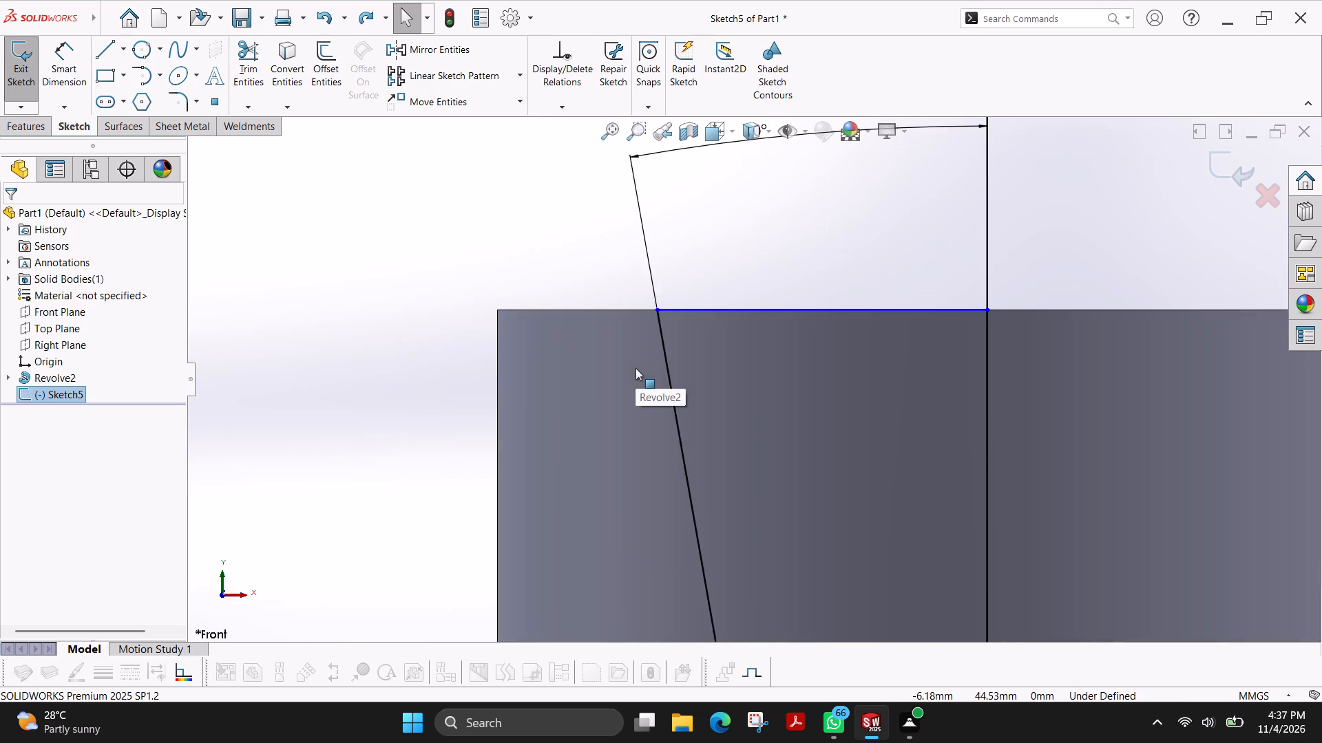
scroll(733, 365, "up", 2)
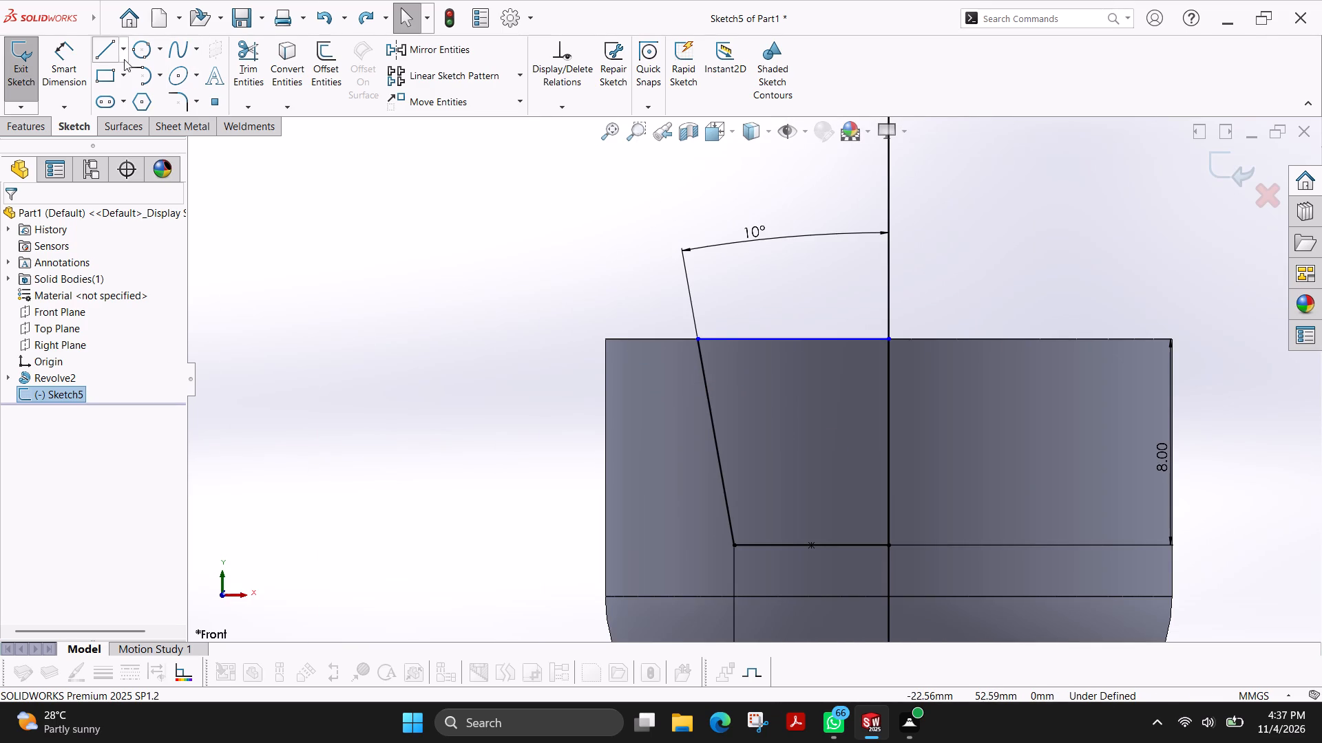
left_click(254, 47)
left_click_drag(782, 314, 782, 314)
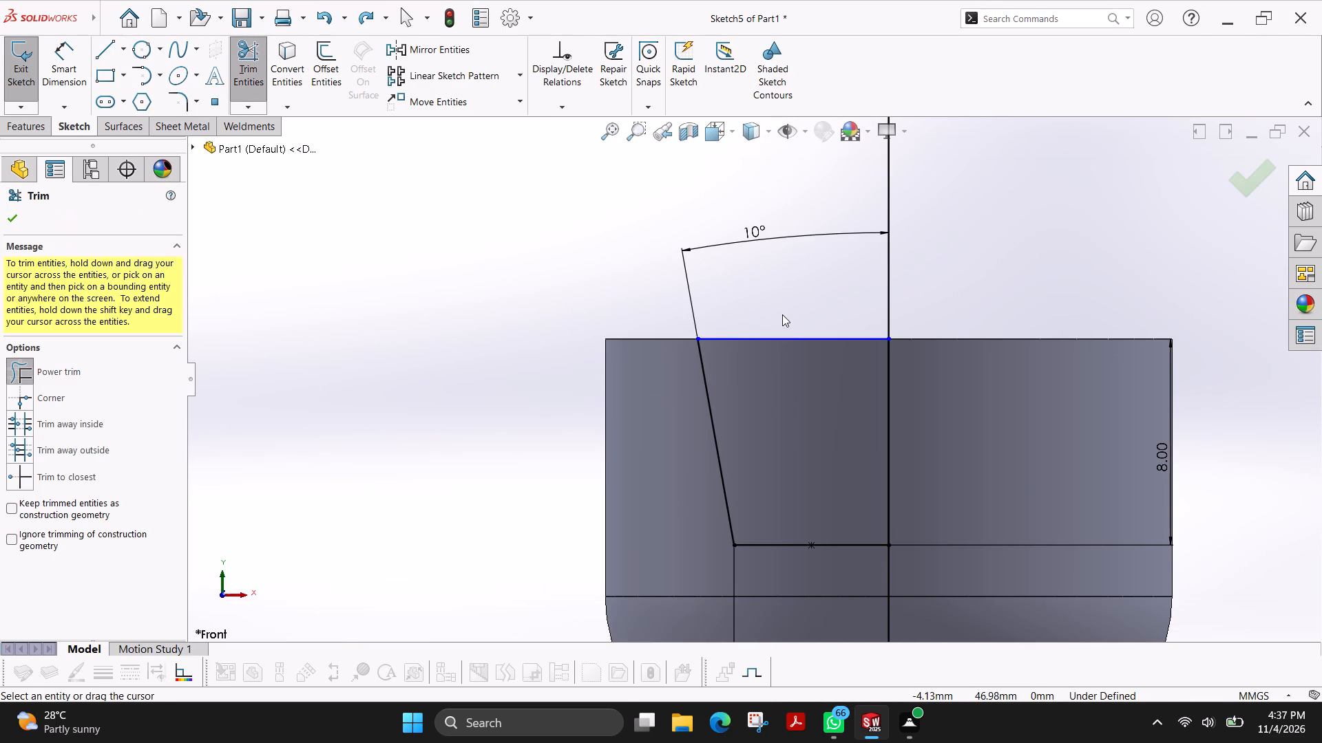
left_click_drag(782, 314, 775, 375)
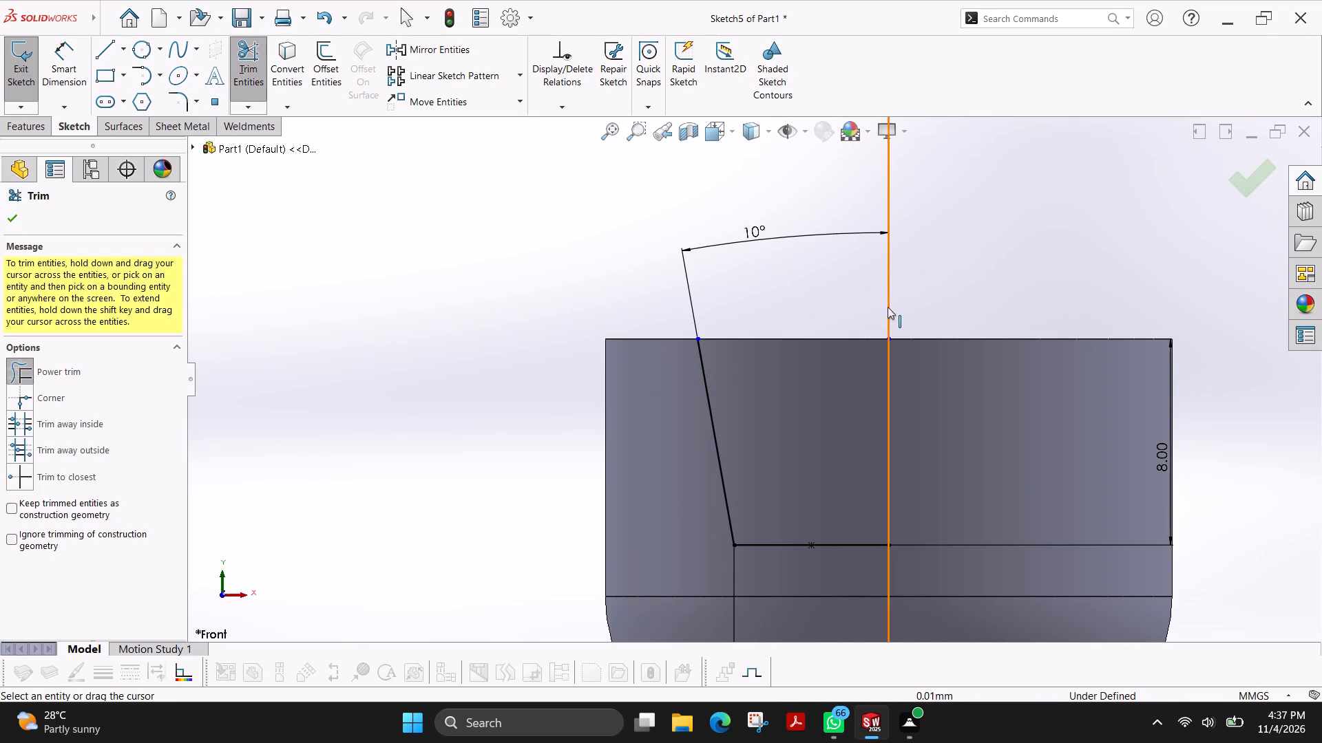
Trim away the centre-line segments inside the tapered profile and above the head.
scroll(888, 305, "up", 4)
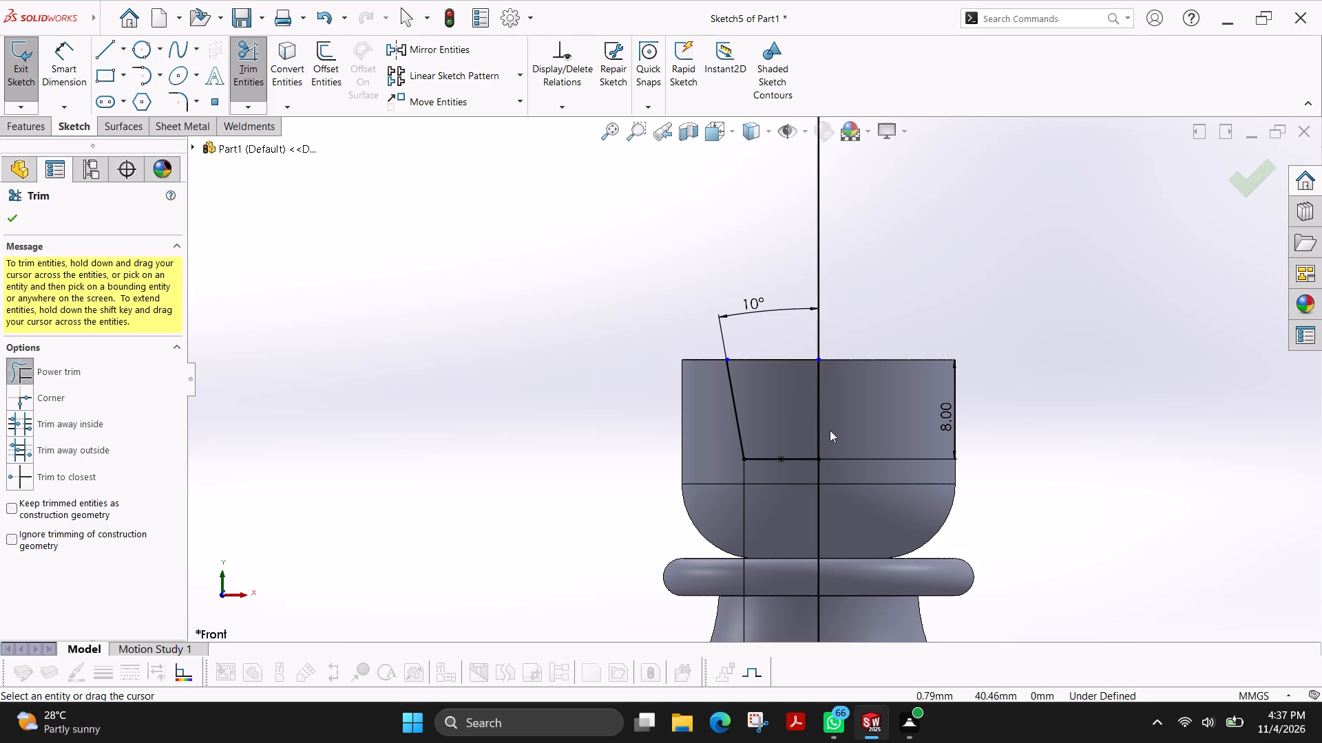
left_click_drag(836, 419, 805, 429)
left_click_drag(850, 213, 826, 222)
left_click_drag(826, 222, 799, 228)
scroll(837, 367, "down", 4)
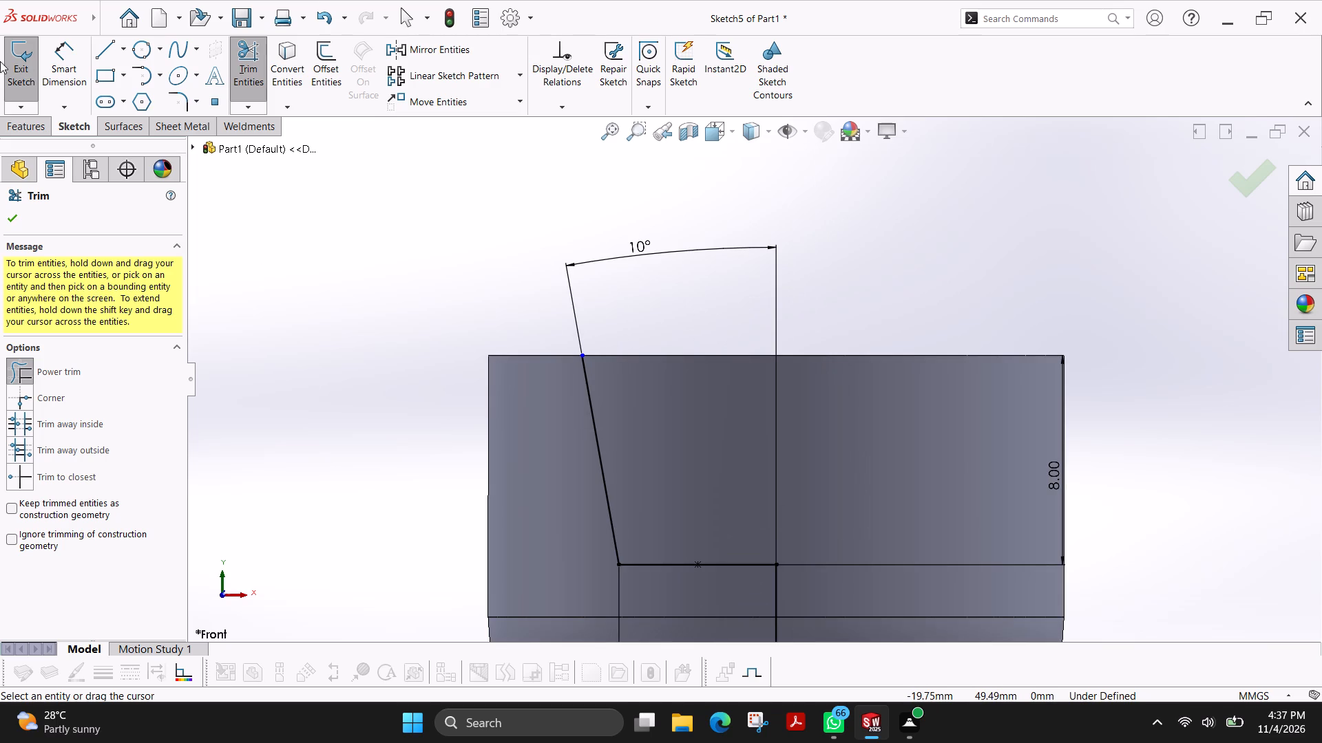
Close the tapered profile with a horizontal top line about 7.41 mm long and an 8 mm vertical line down the centre.
left_click(107, 53)
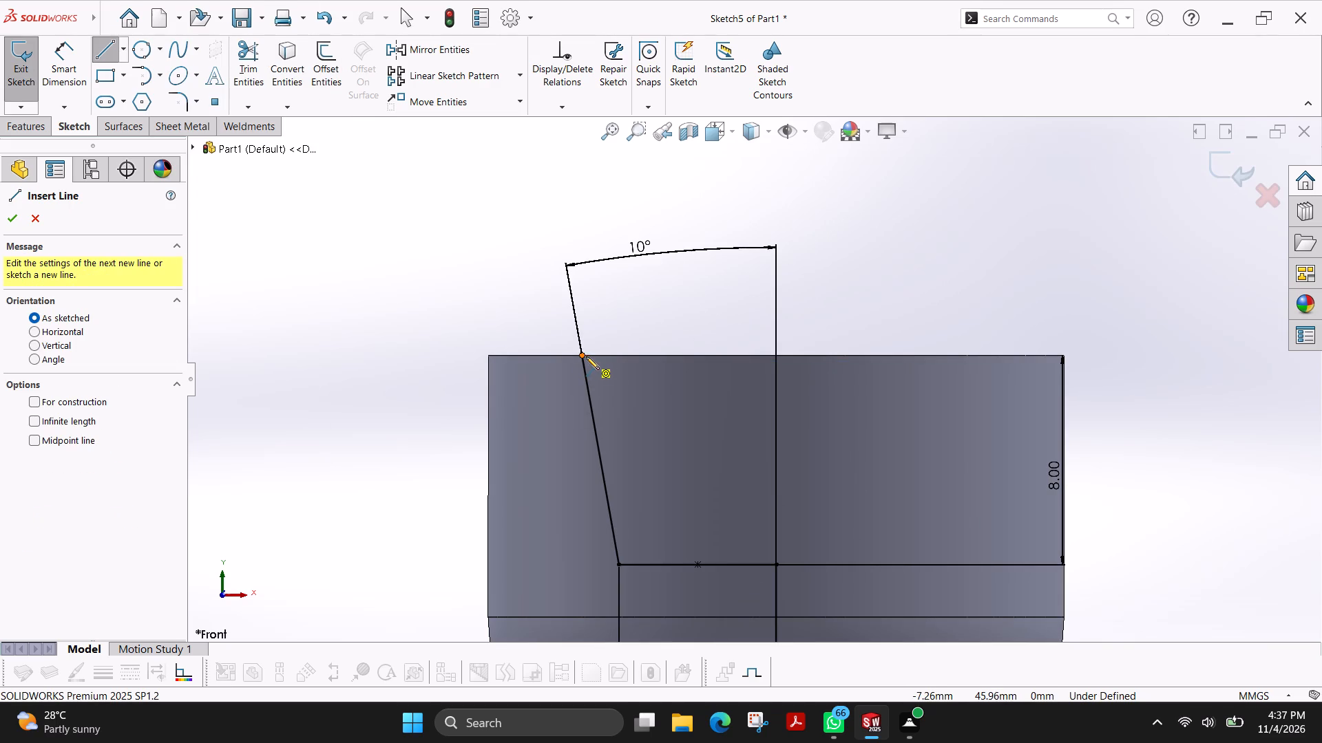
left_click(583, 356)
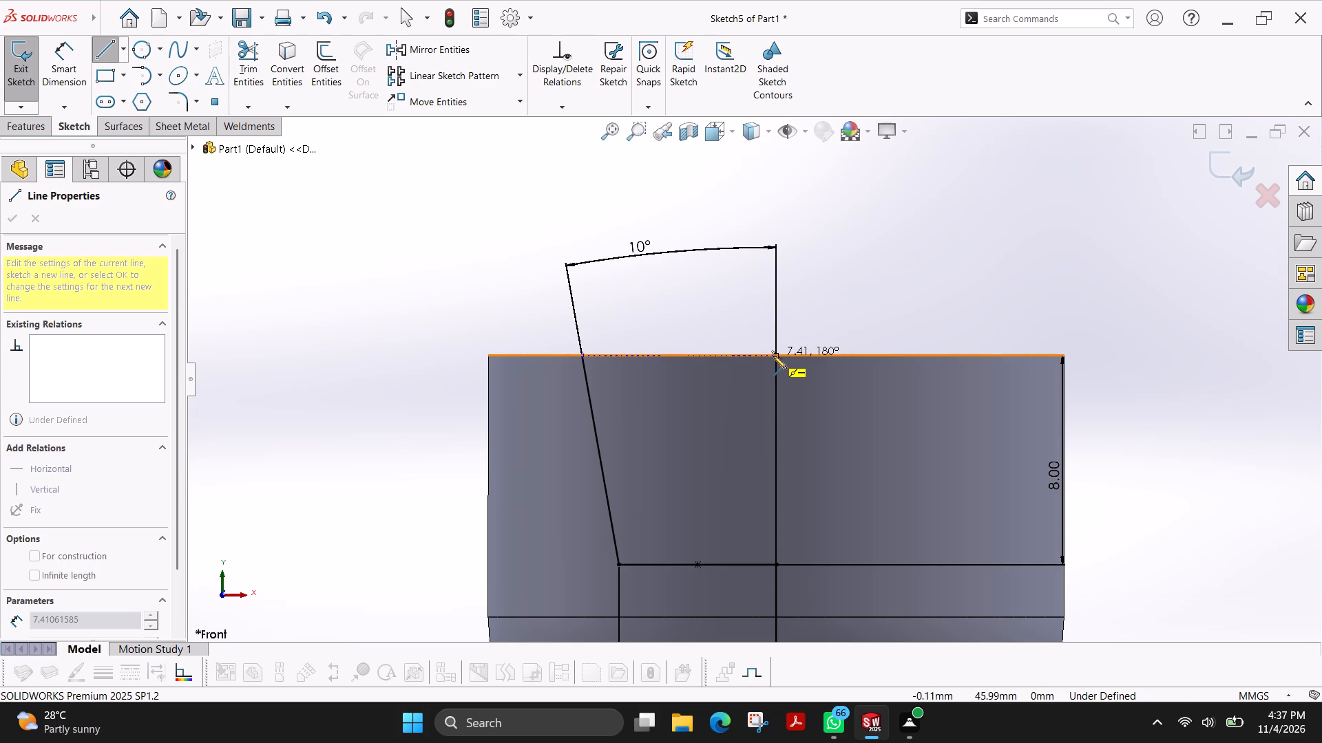
left_click(775, 356)
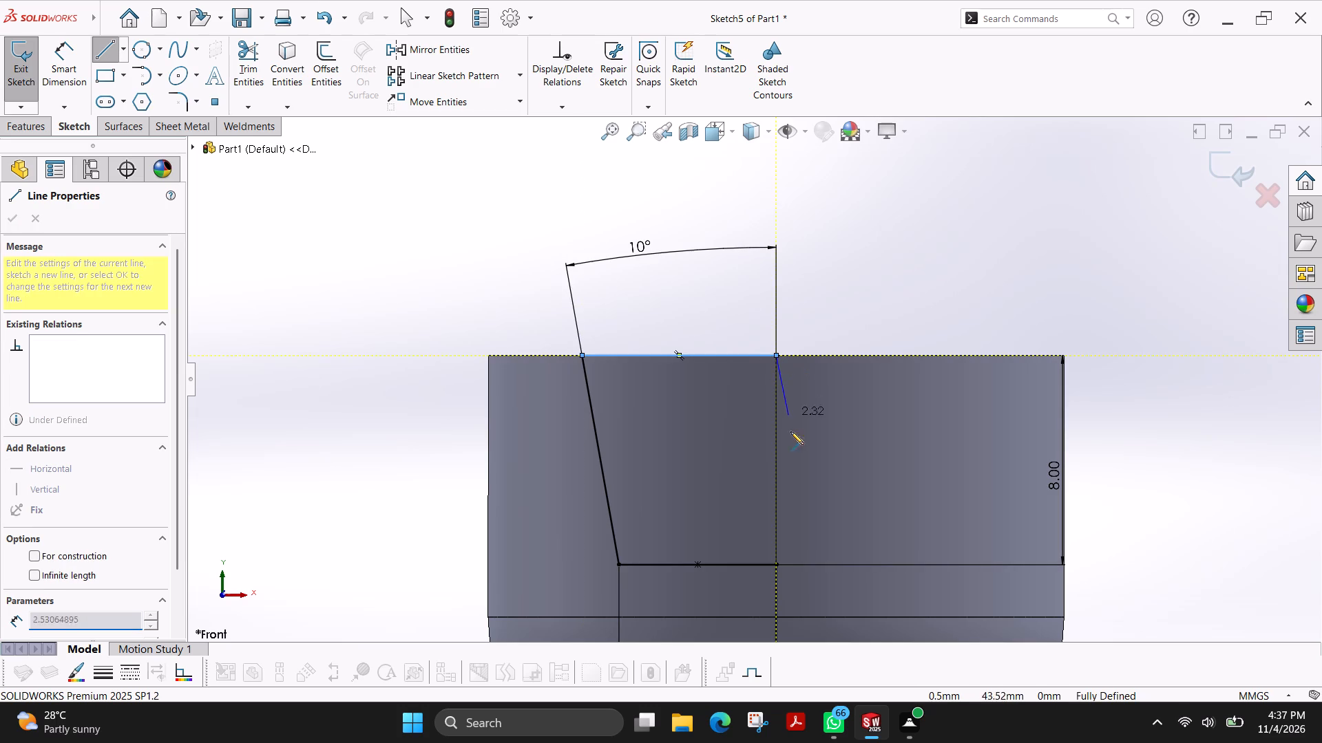
left_click(777, 566)
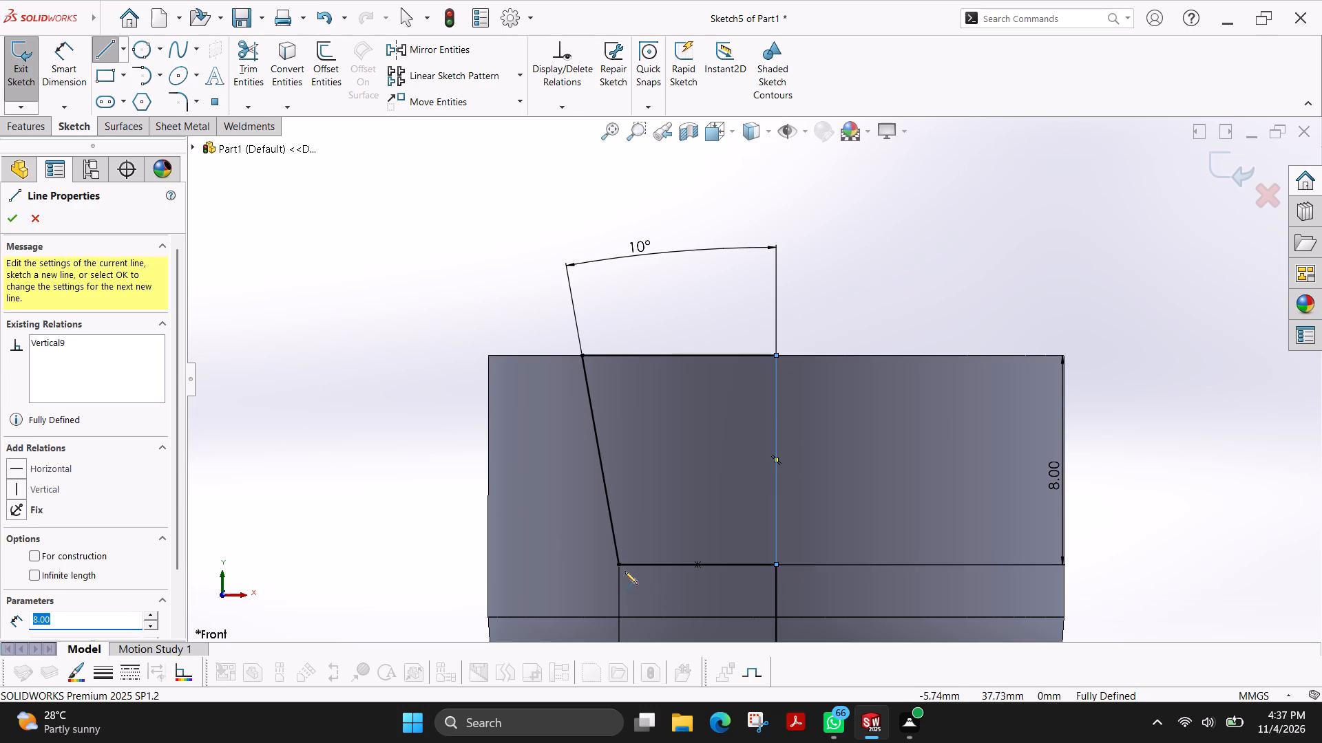
scroll(691, 539, "up", 2)
key("Escape")
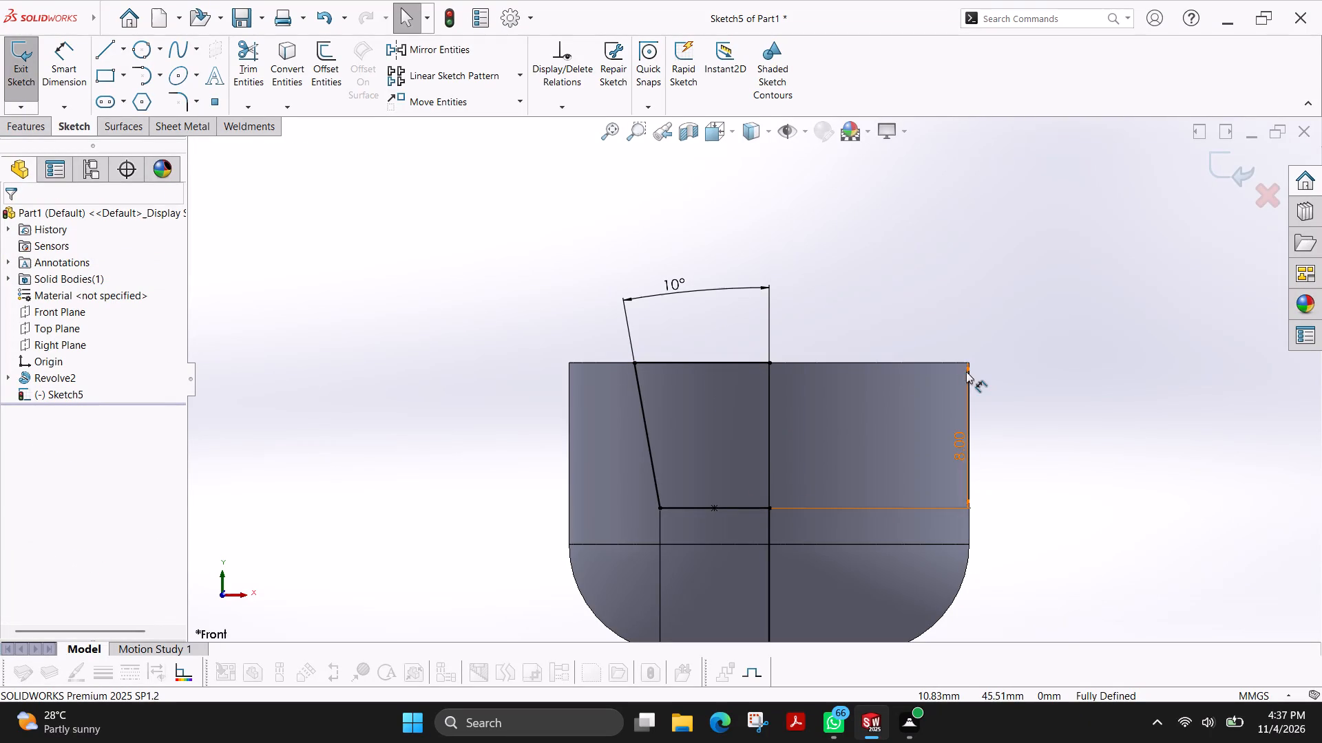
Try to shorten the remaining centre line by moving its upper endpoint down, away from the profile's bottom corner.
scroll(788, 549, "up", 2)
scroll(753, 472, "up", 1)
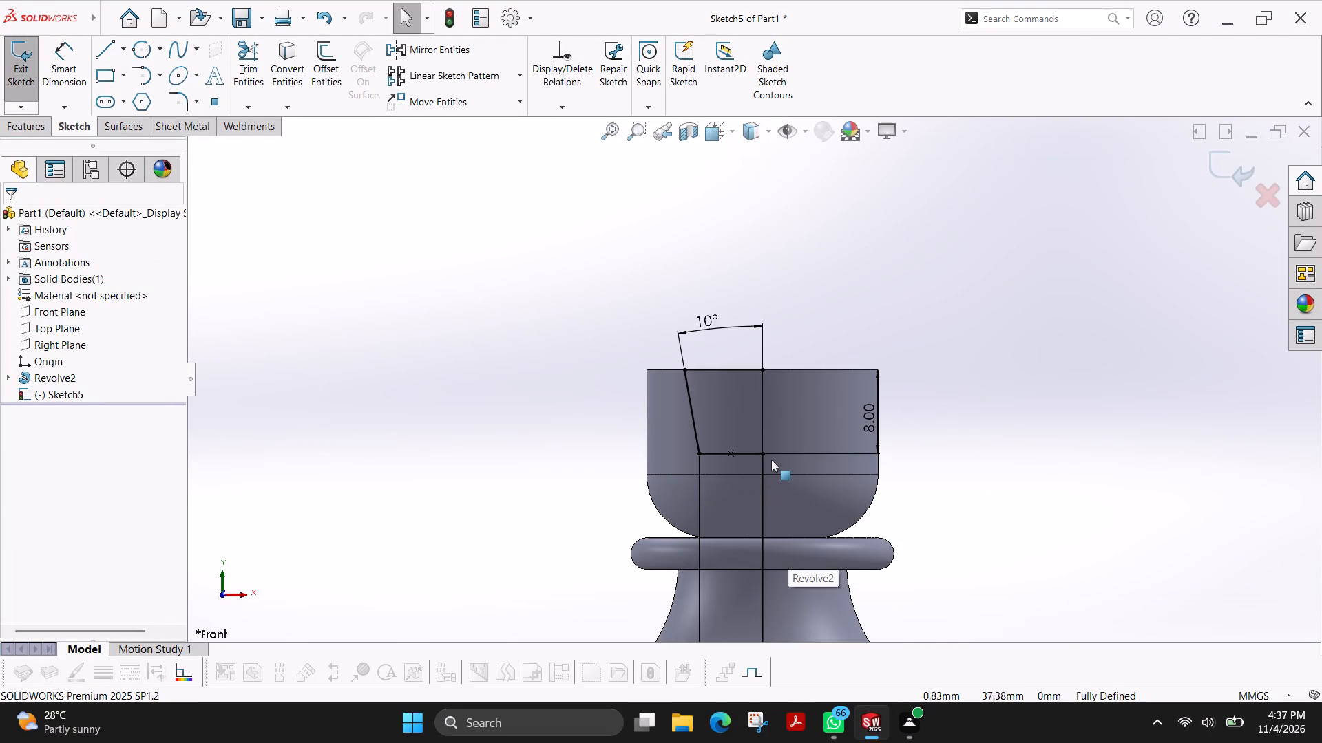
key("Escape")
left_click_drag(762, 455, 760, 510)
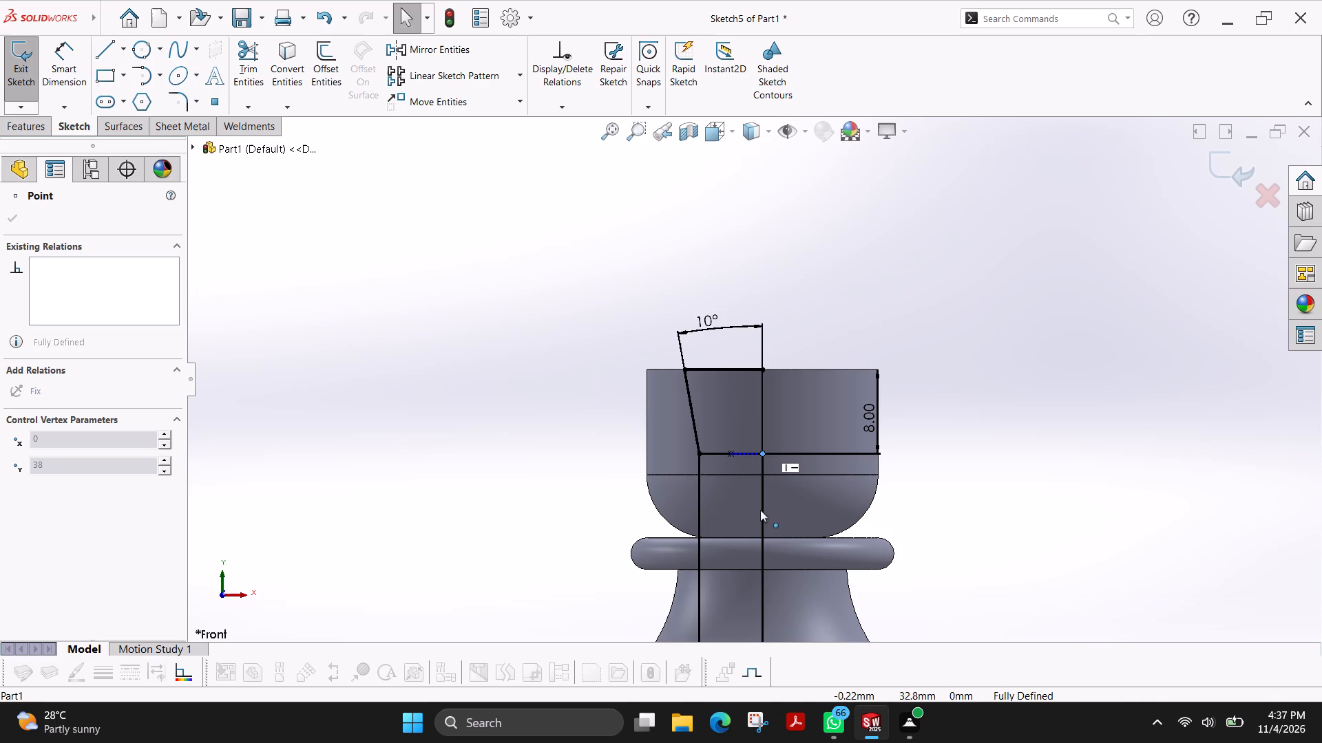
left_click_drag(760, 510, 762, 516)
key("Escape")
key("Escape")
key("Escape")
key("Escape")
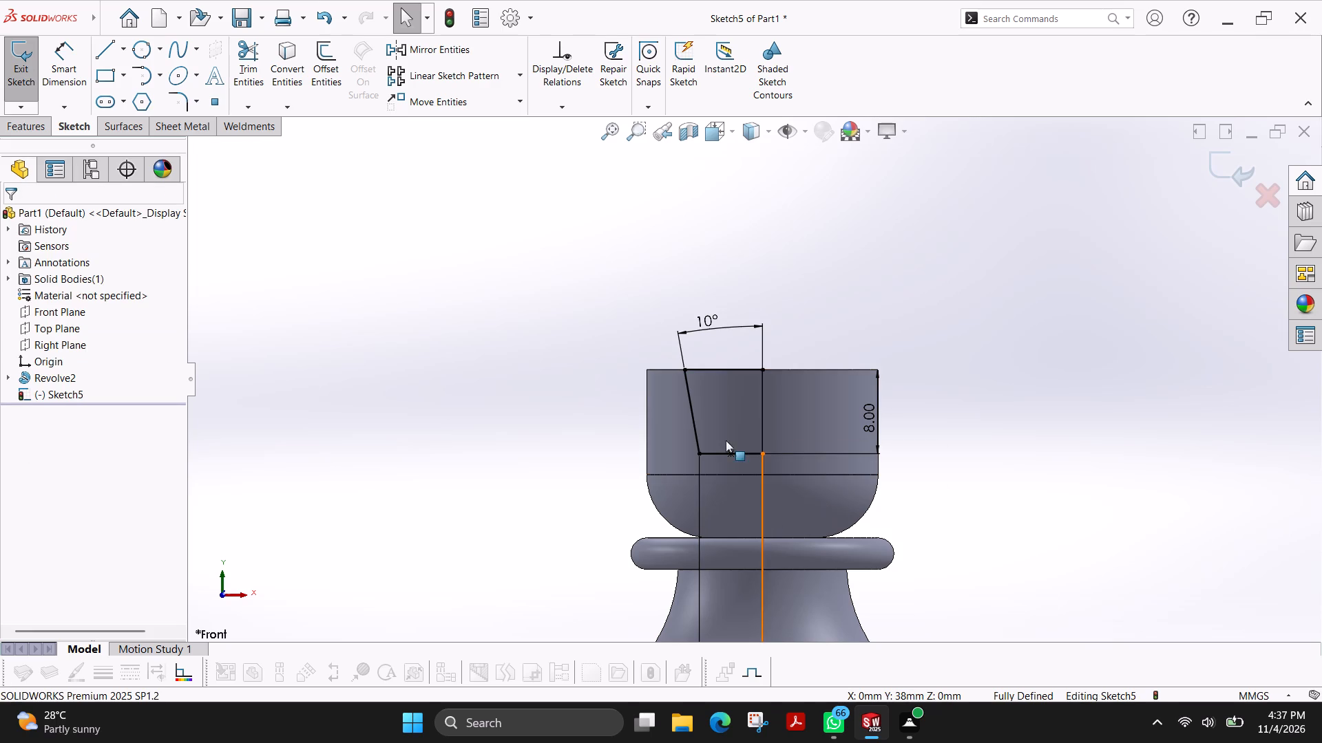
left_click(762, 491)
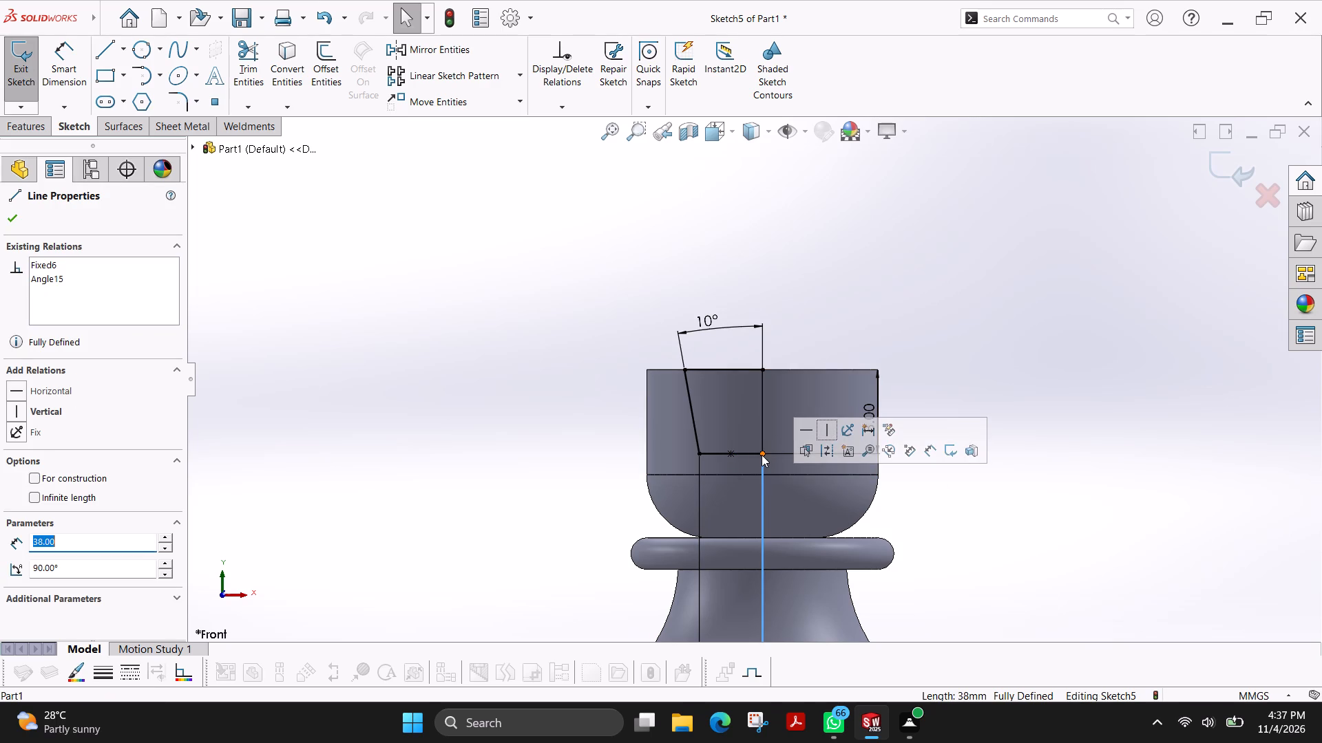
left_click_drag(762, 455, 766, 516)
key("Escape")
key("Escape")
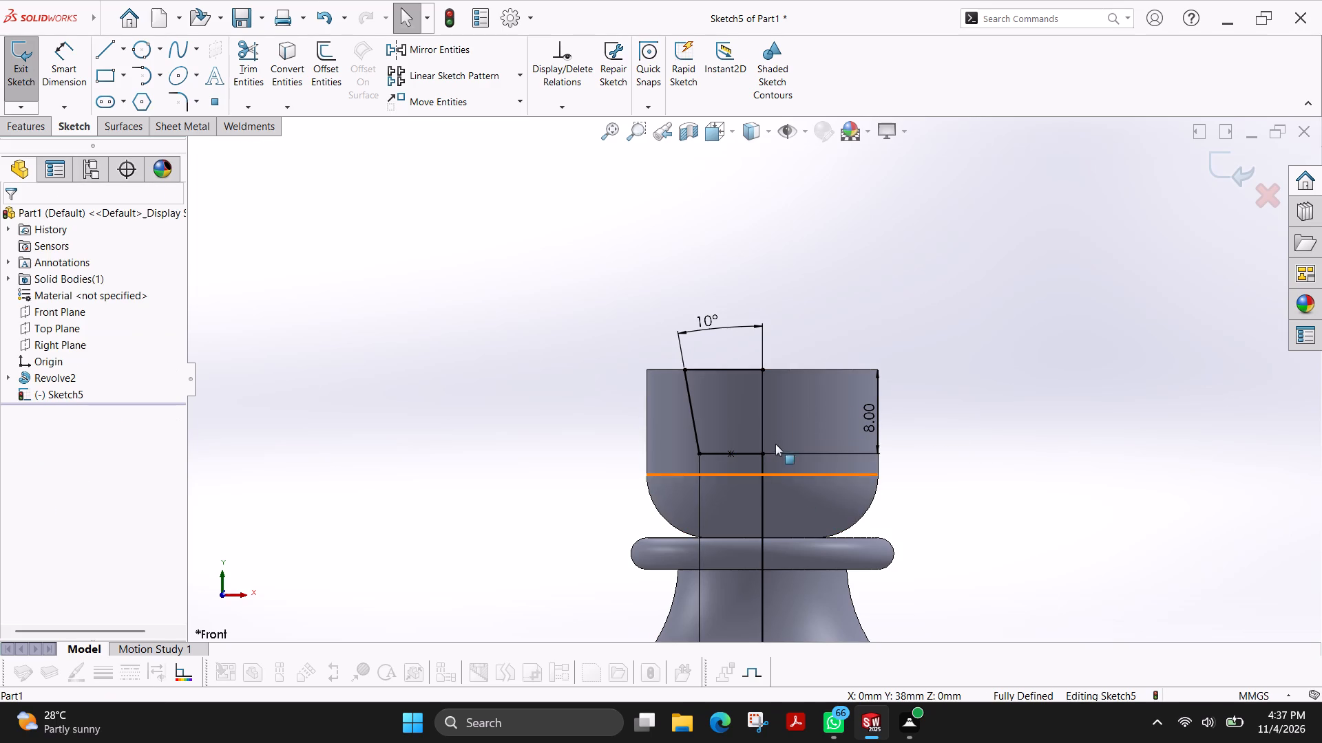
Draw a short slanted line across the centre line, below the tapered profile, as a trimming boundary.
scroll(772, 449, "down", 5)
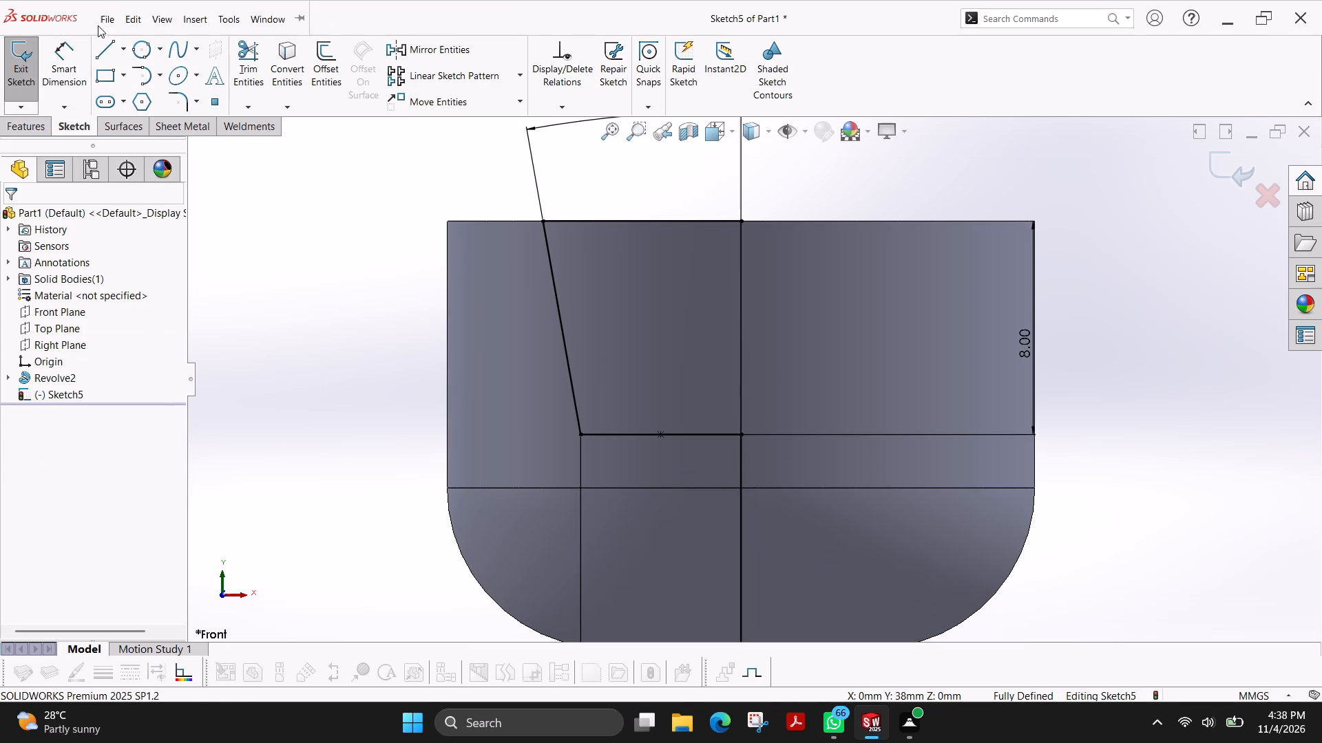
left_click(381, 160)
left_click(106, 53)
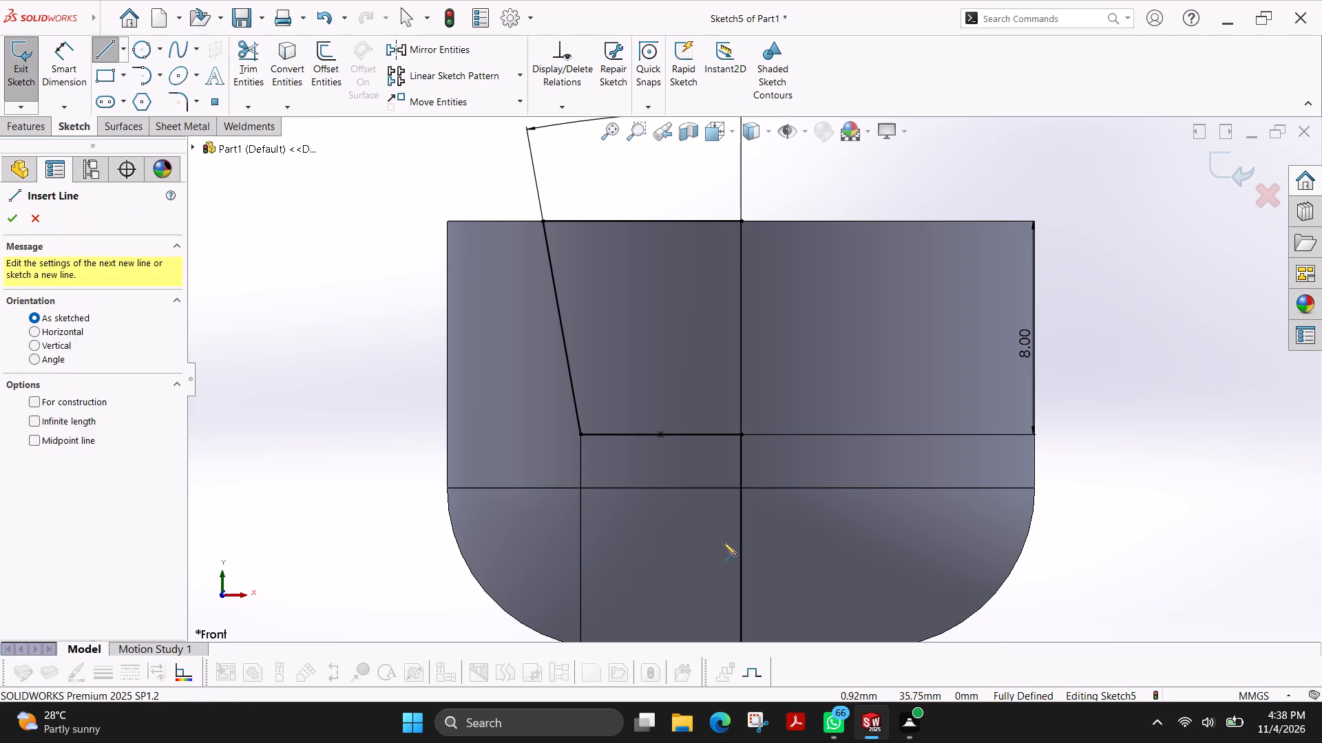
left_click(712, 537)
left_click(795, 528)
key("Escape")
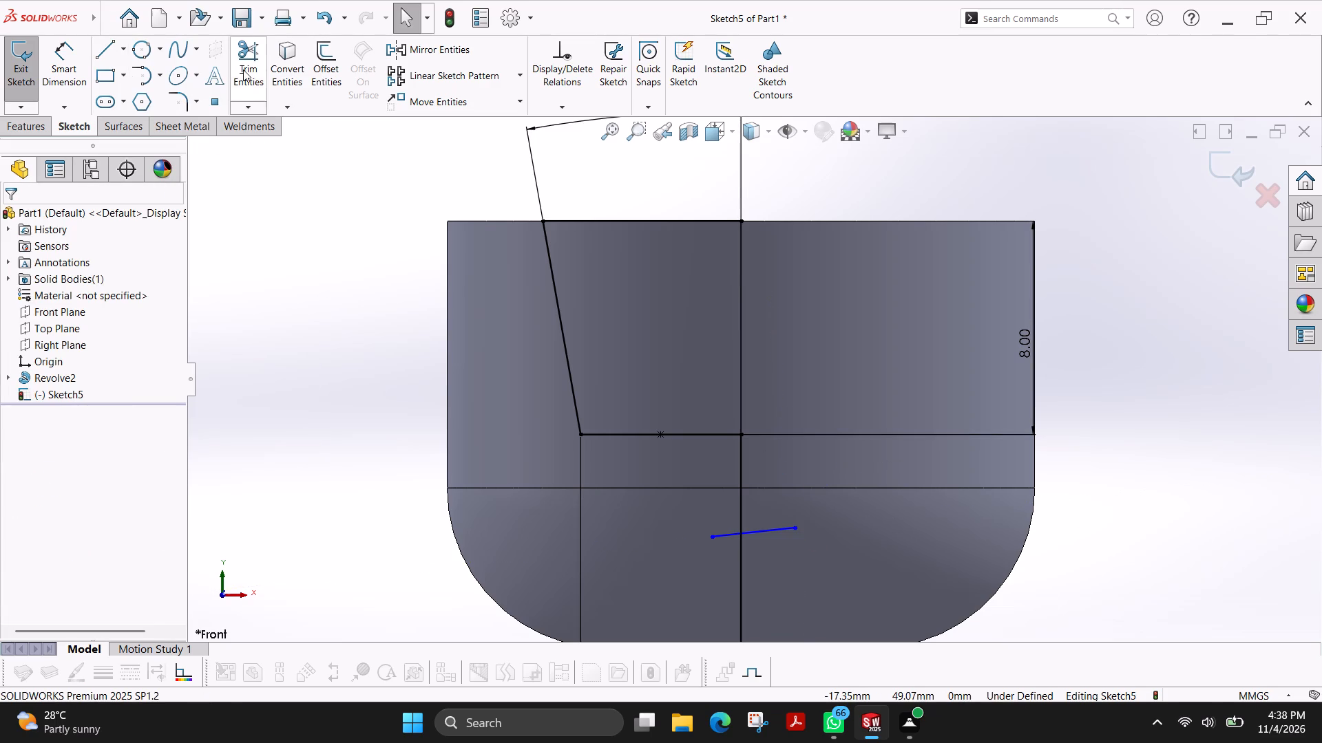
Trim away the centre-line segment between the profile and the crossing line, and both halves of the crossing line.
left_click(255, 61)
left_click_drag(775, 459, 711, 481)
left_click_drag(731, 485, 727, 515)
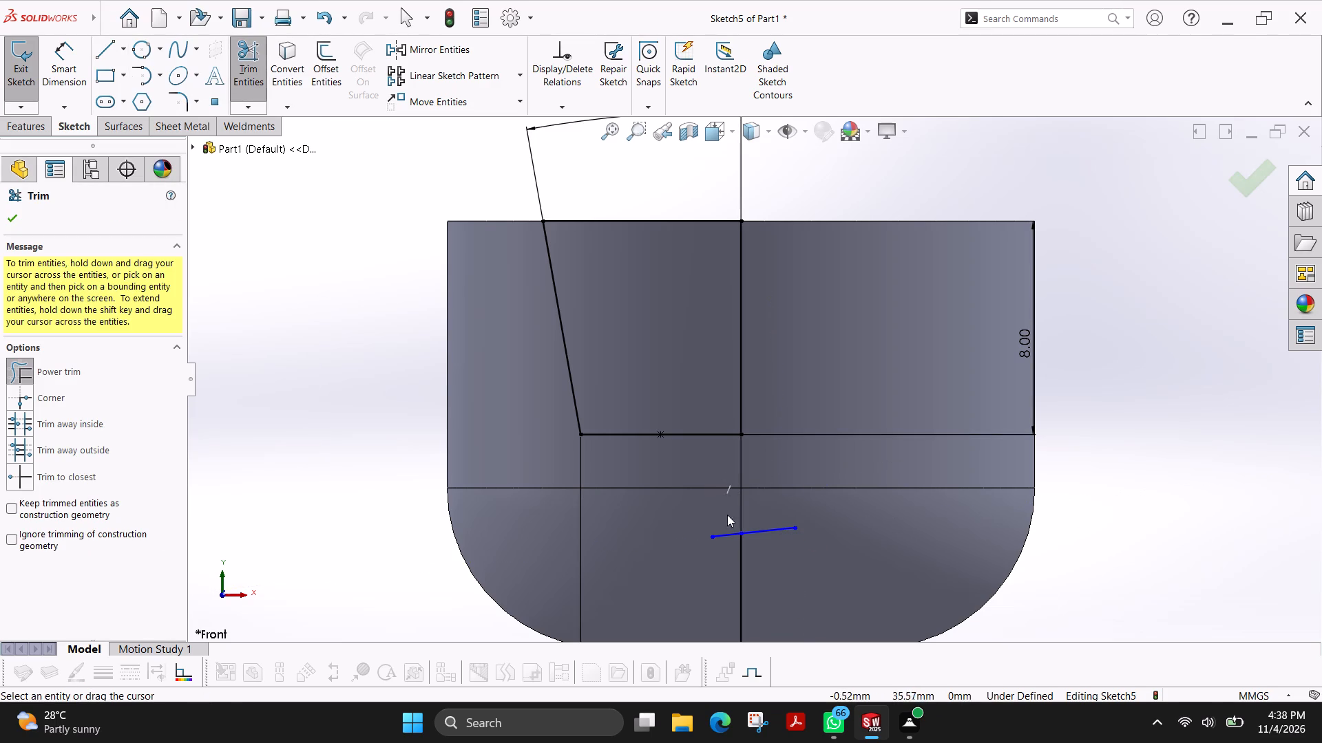
left_click_drag(727, 515, 715, 563)
left_click_drag(762, 496, 768, 563)
scroll(768, 563, "up", 6)
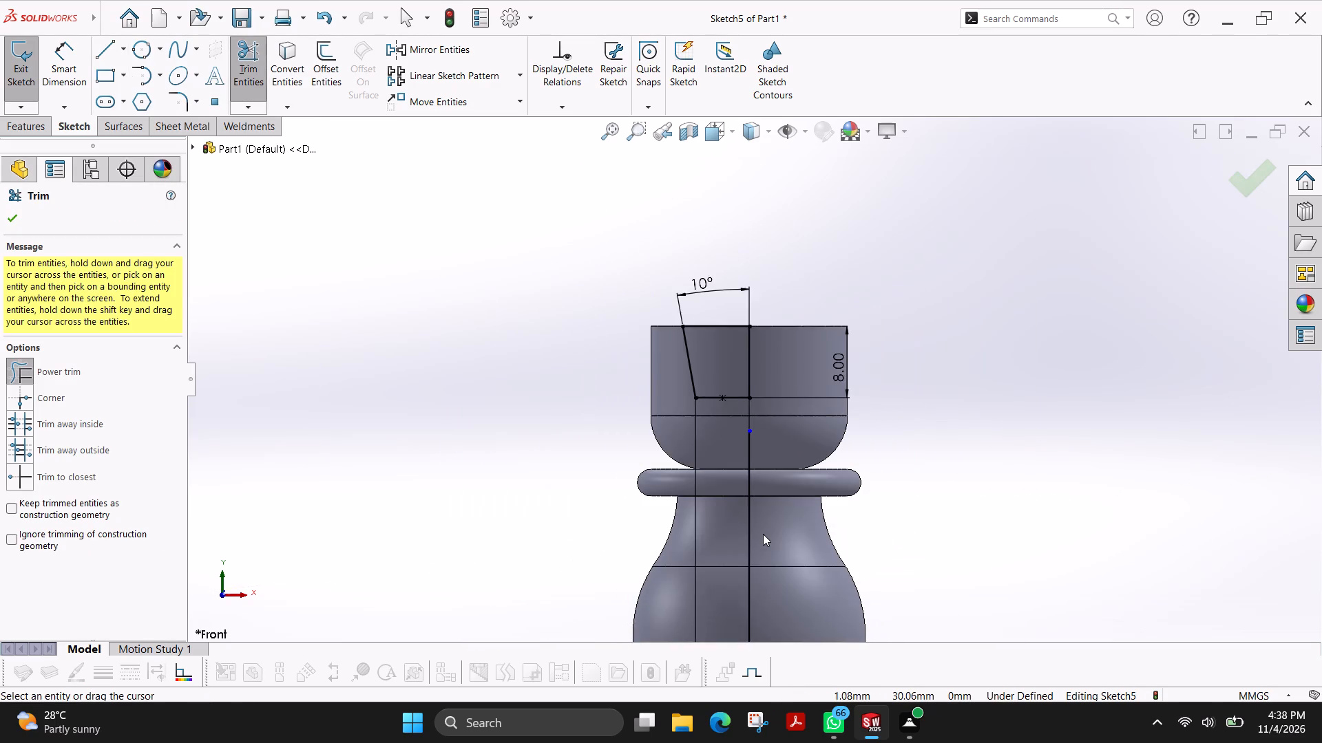
Leave trimming and move the 6 mm horizontal dimension from below the base to beside the head.
scroll(763, 534, "up", 4)
left_click(731, 594)
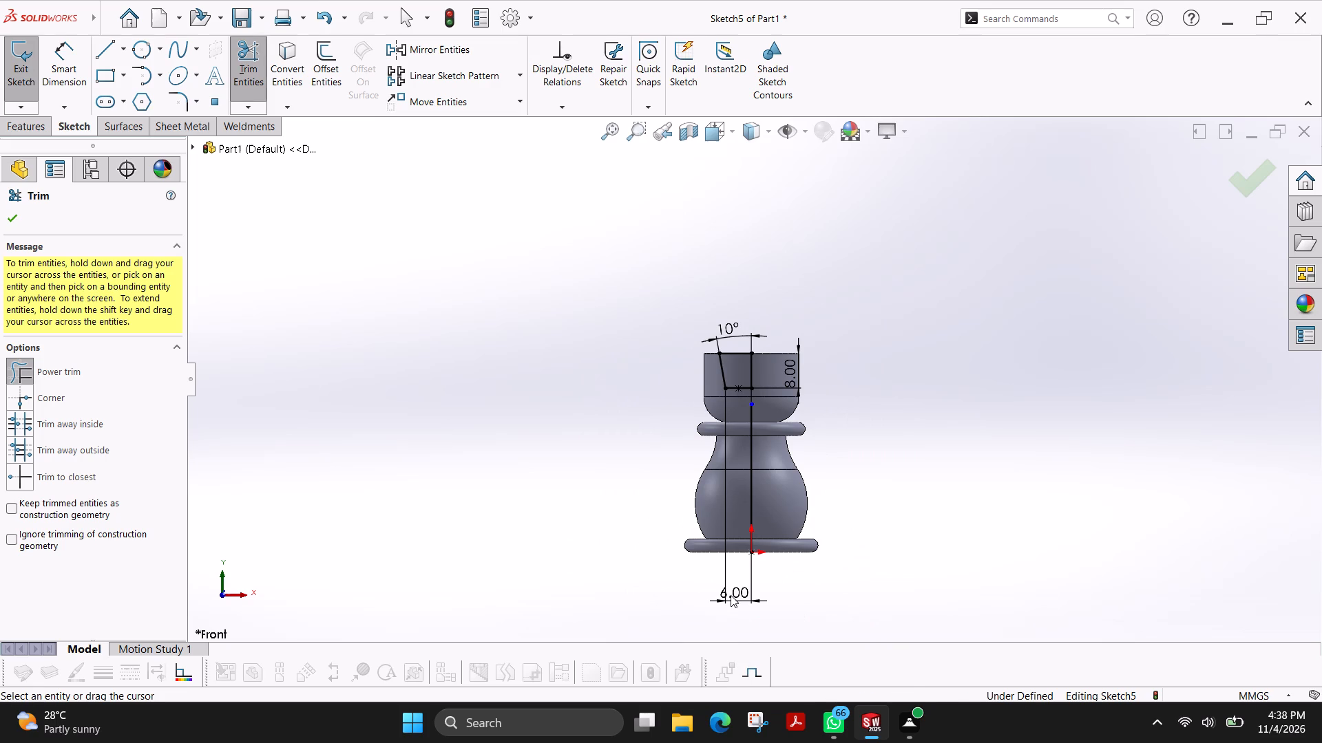
left_click(10, 217)
left_click_drag(743, 596, 591, 394)
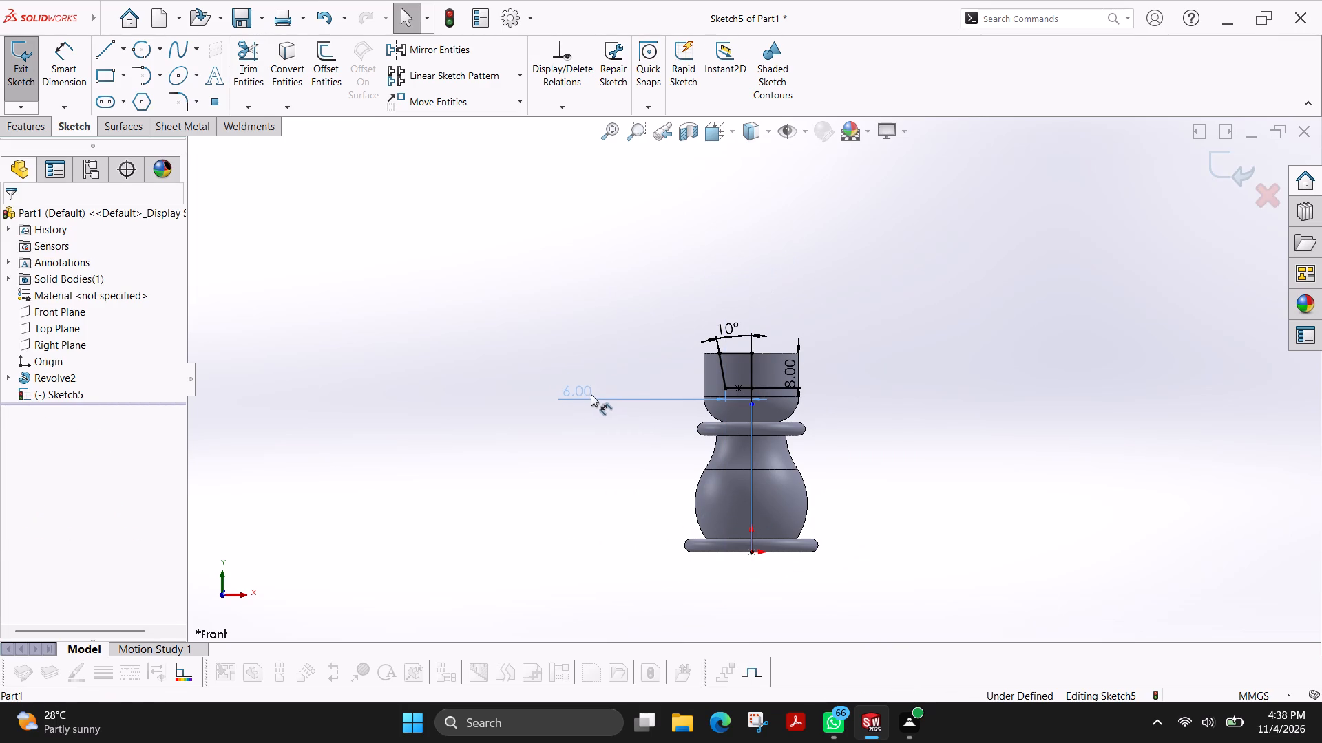
left_click_drag(591, 394, 593, 394)
scroll(898, 444, "down", 4)
key("Escape")
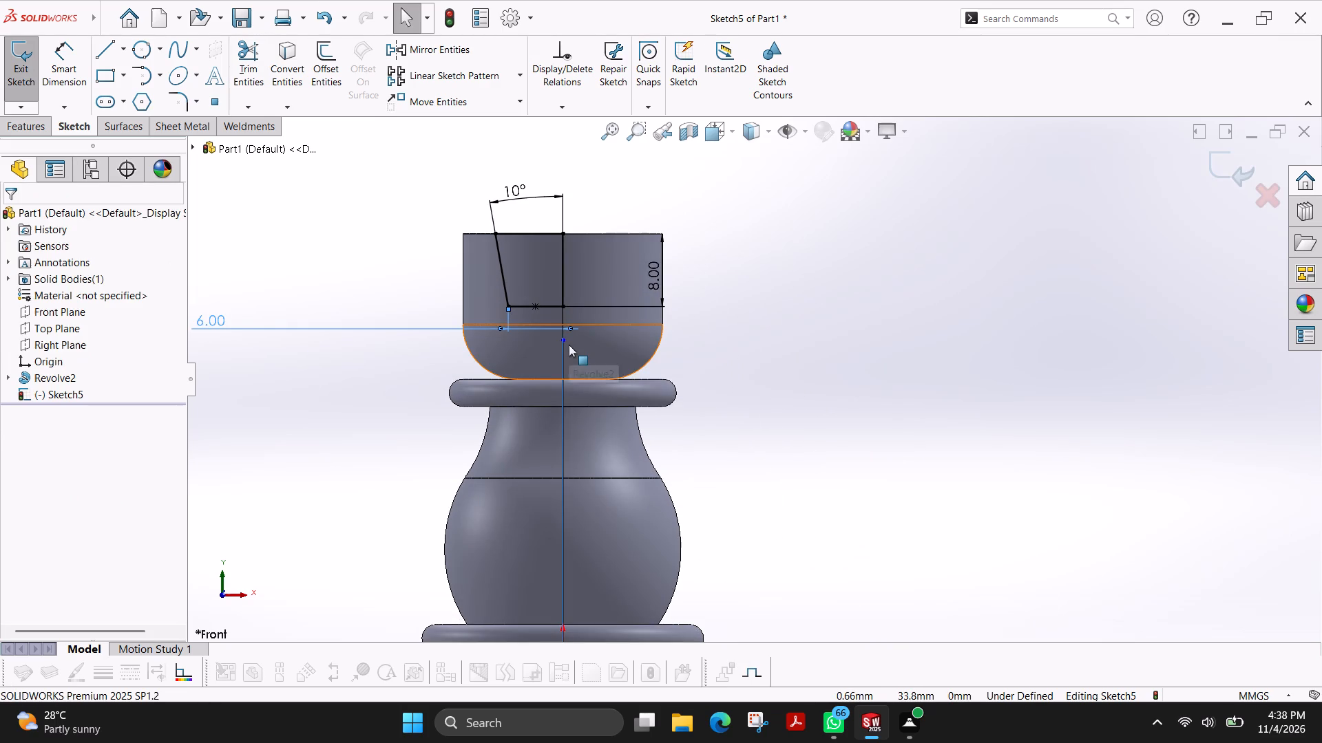
Check the tapered profile sketch for gaps with Repair Sketch.
scroll(547, 342, "down", 3)
scroll(611, 278, "down", 4)
scroll(611, 278, "up", 4)
scroll(611, 278, "down", 4)
scroll(611, 278, "up", 3)
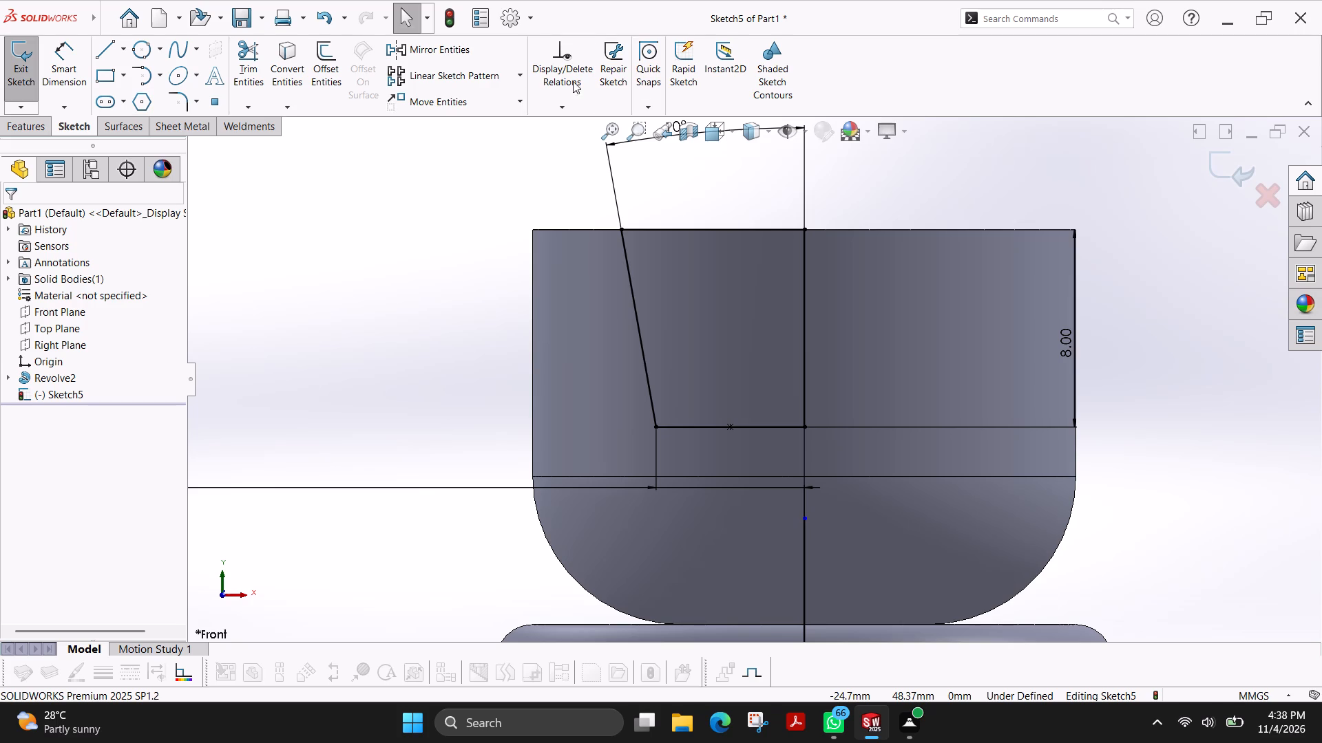
left_click(611, 67)
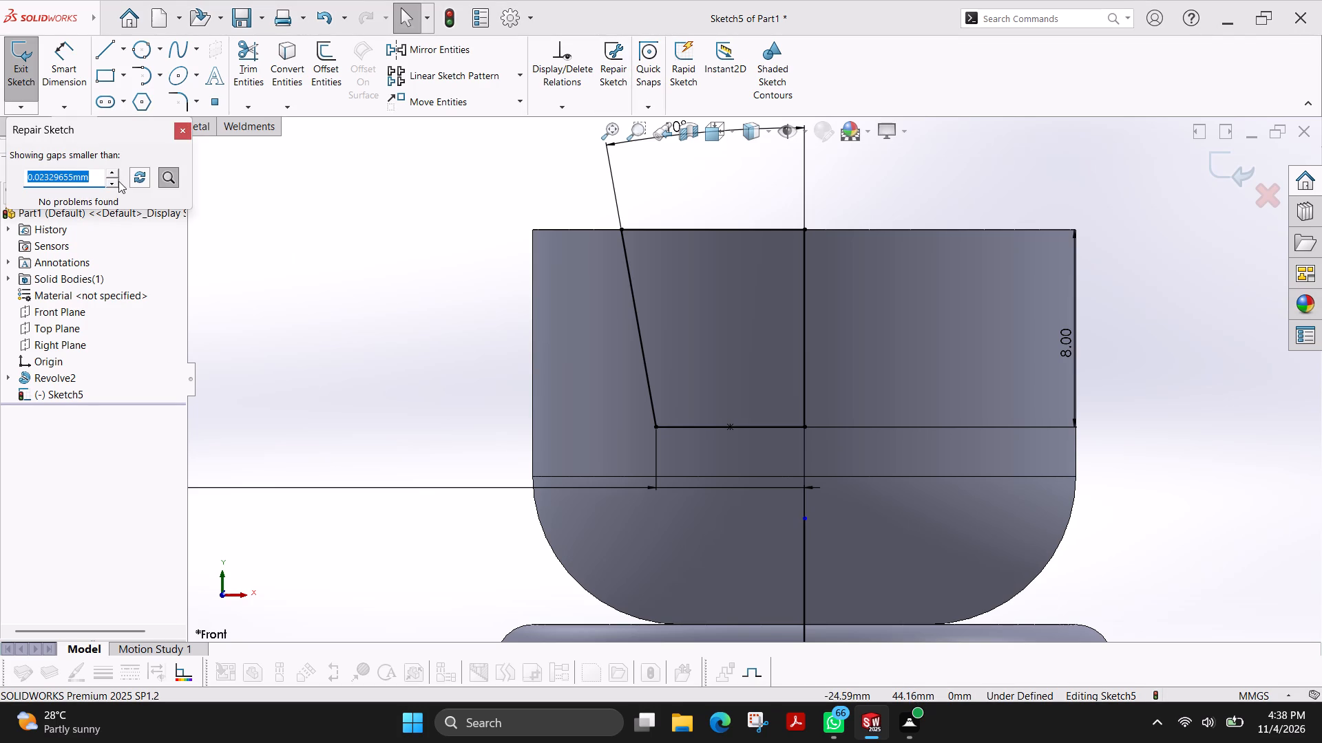
left_click(137, 178)
double_click(137, 178)
left_click(169, 172)
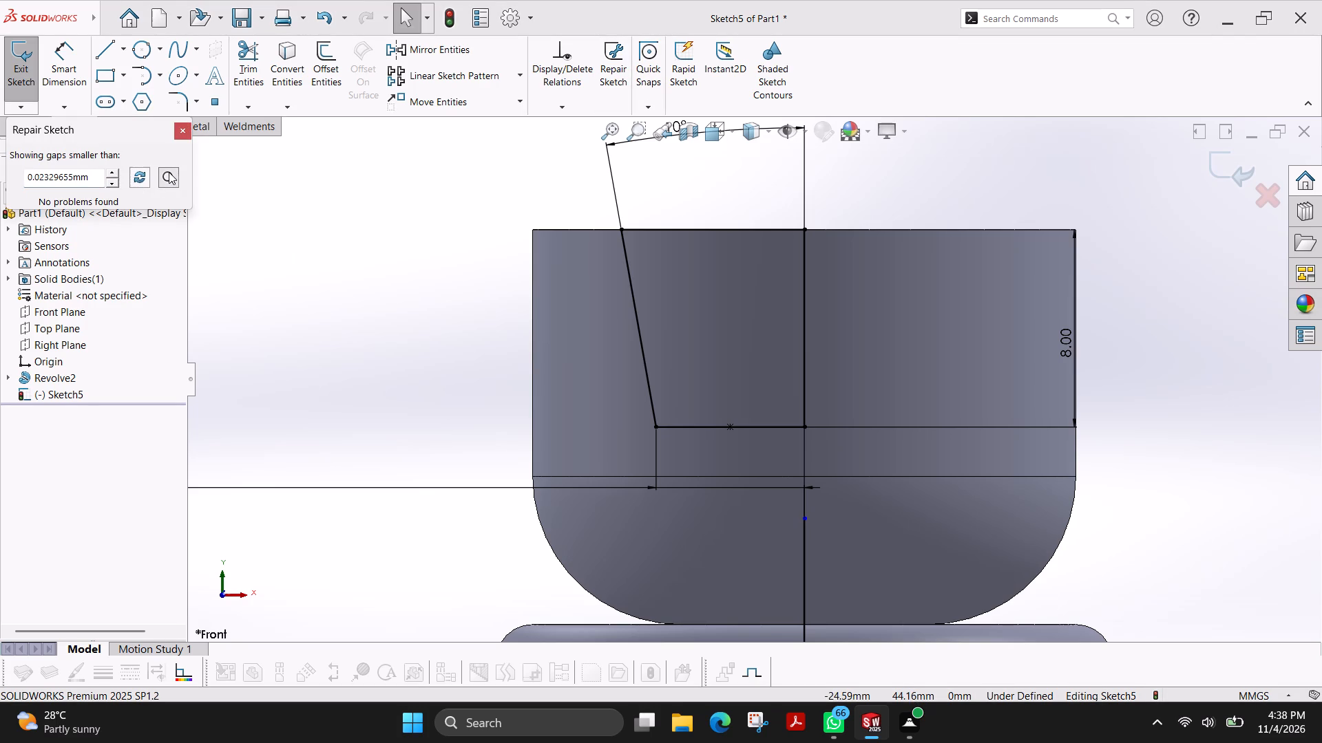
left_click(169, 172)
left_click(182, 131)
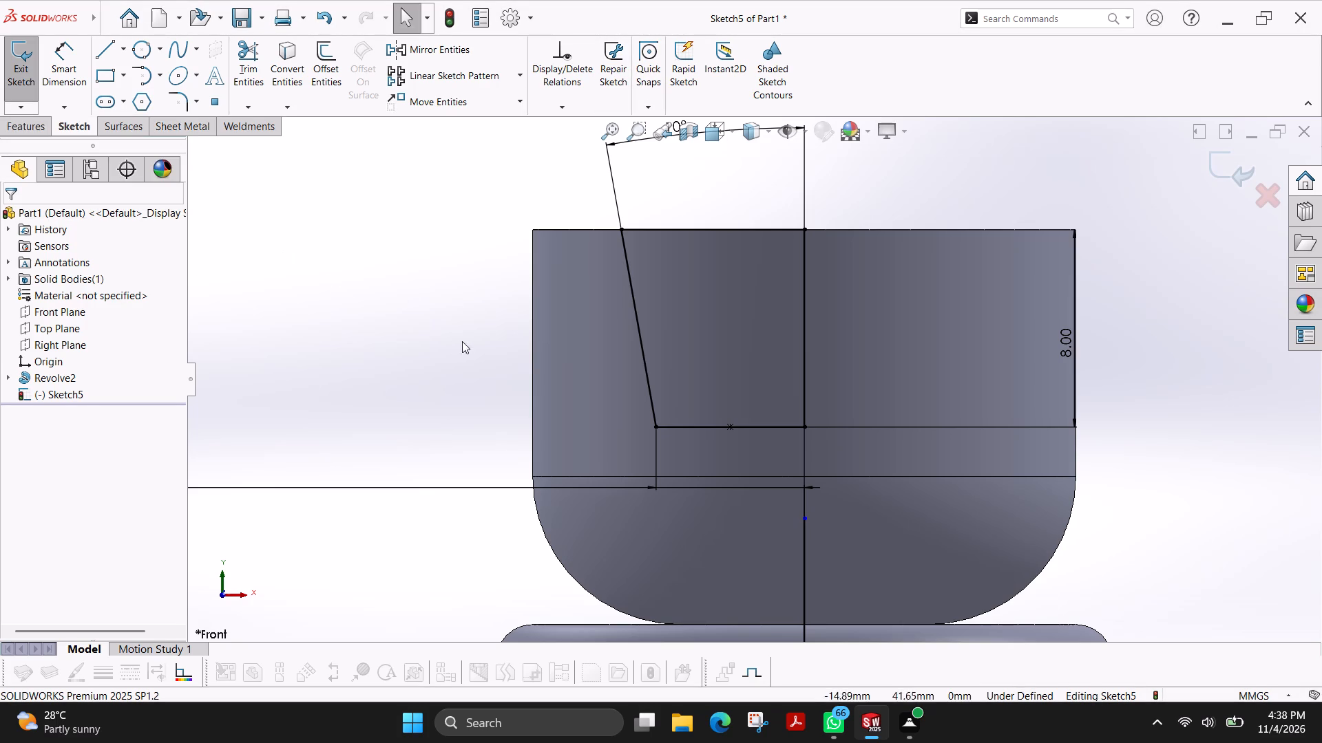
Exit the tapered profile sketch on the head.
scroll(465, 340, "up", 3)
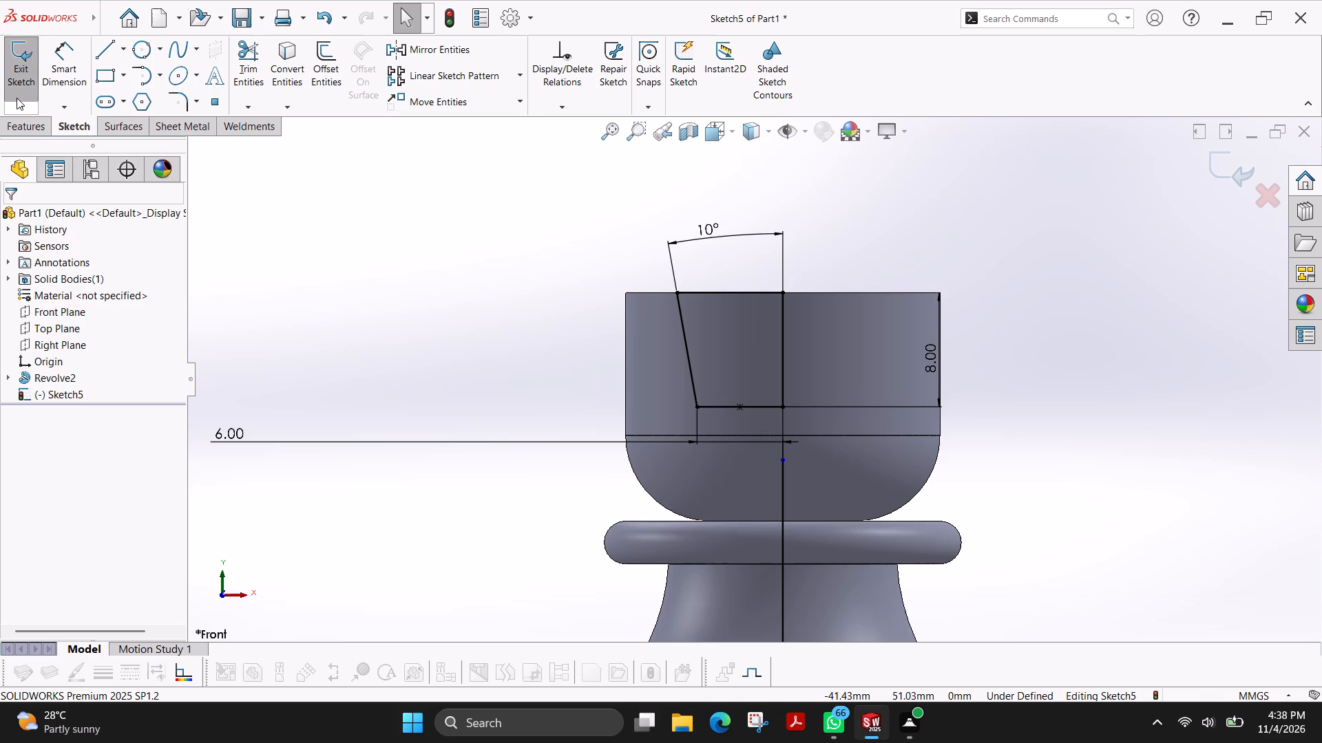
left_click(12, 67)
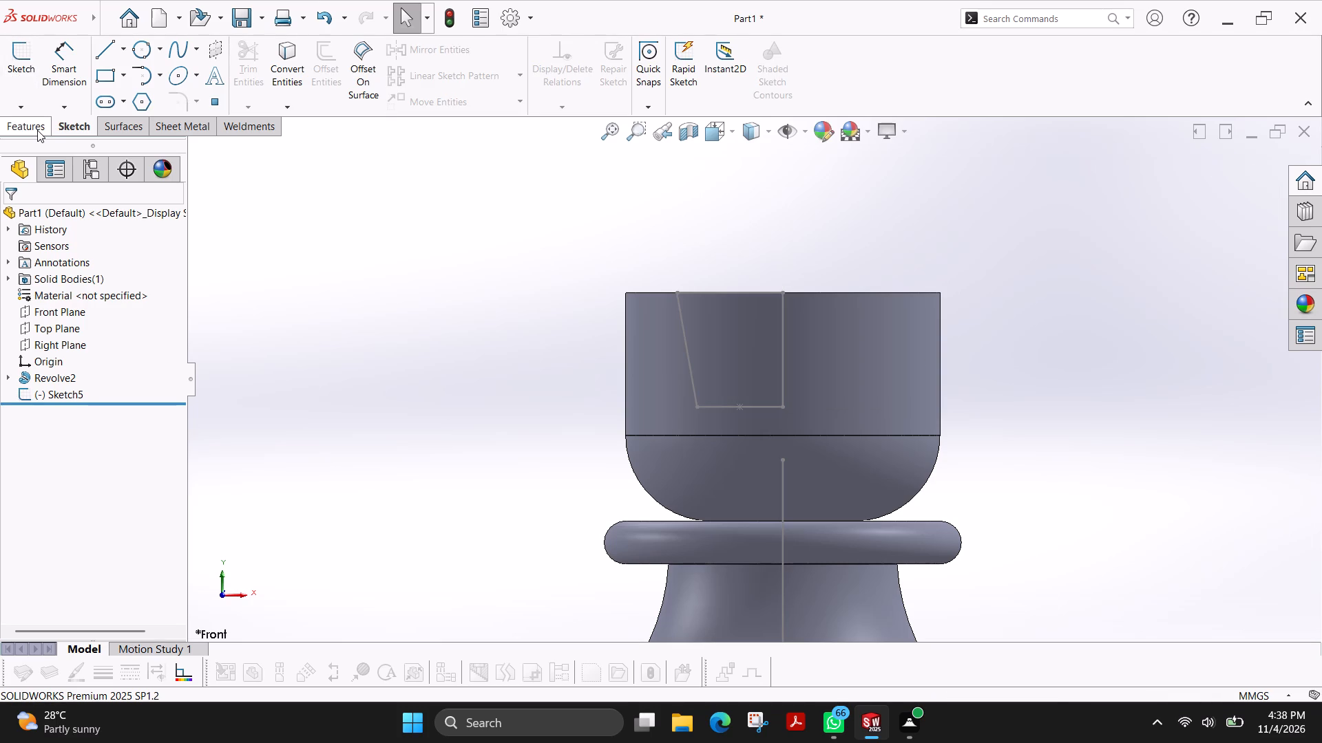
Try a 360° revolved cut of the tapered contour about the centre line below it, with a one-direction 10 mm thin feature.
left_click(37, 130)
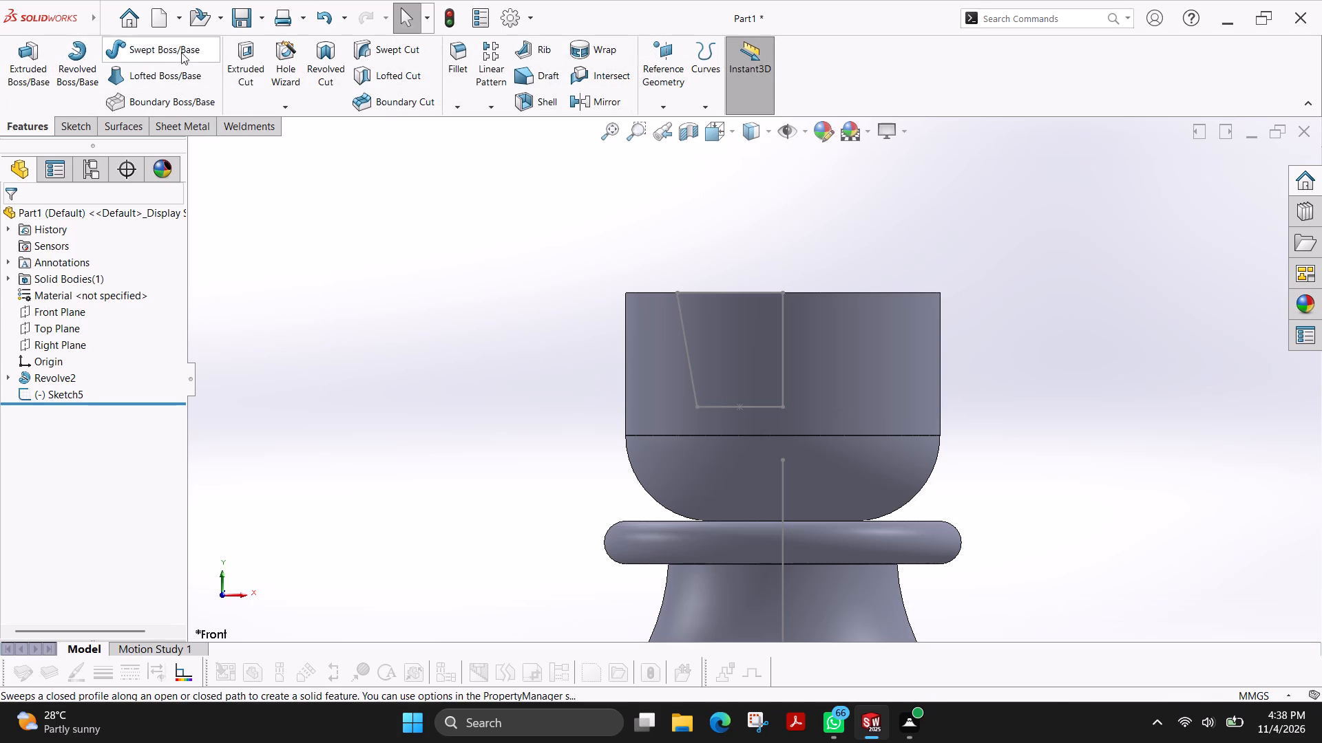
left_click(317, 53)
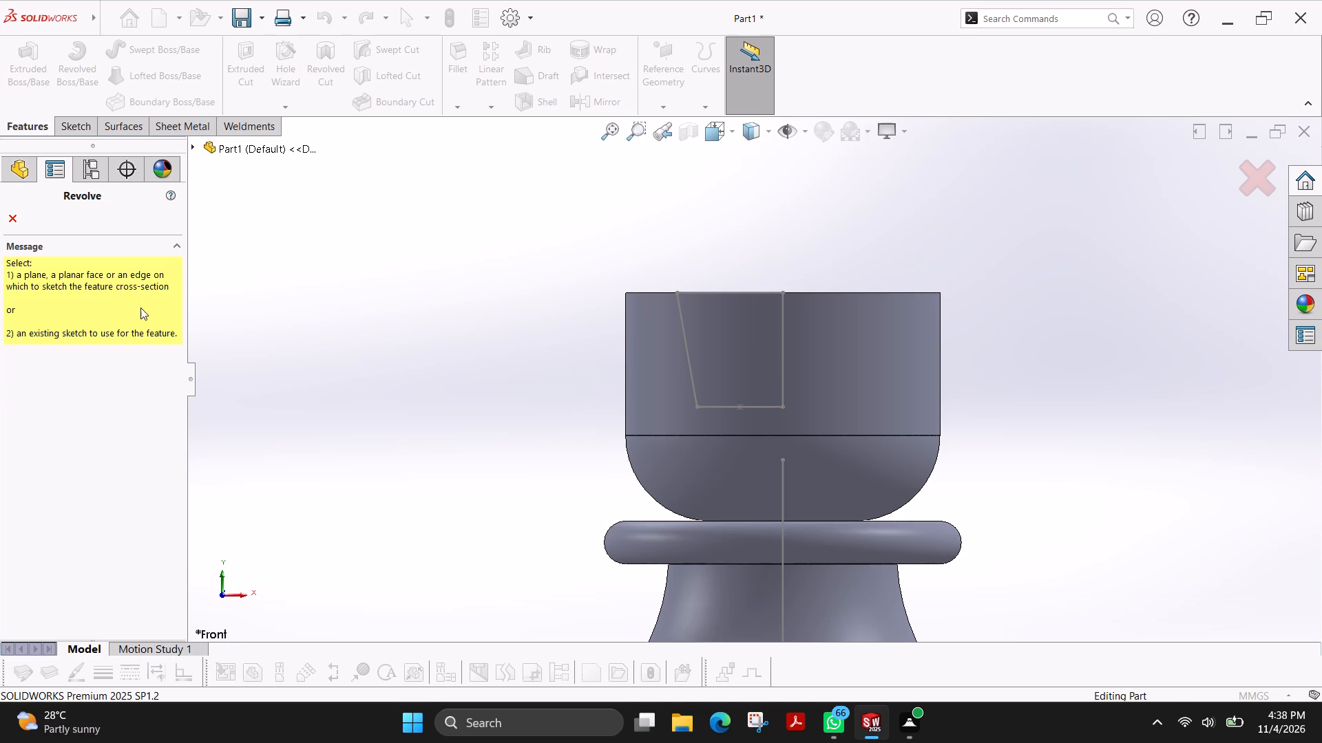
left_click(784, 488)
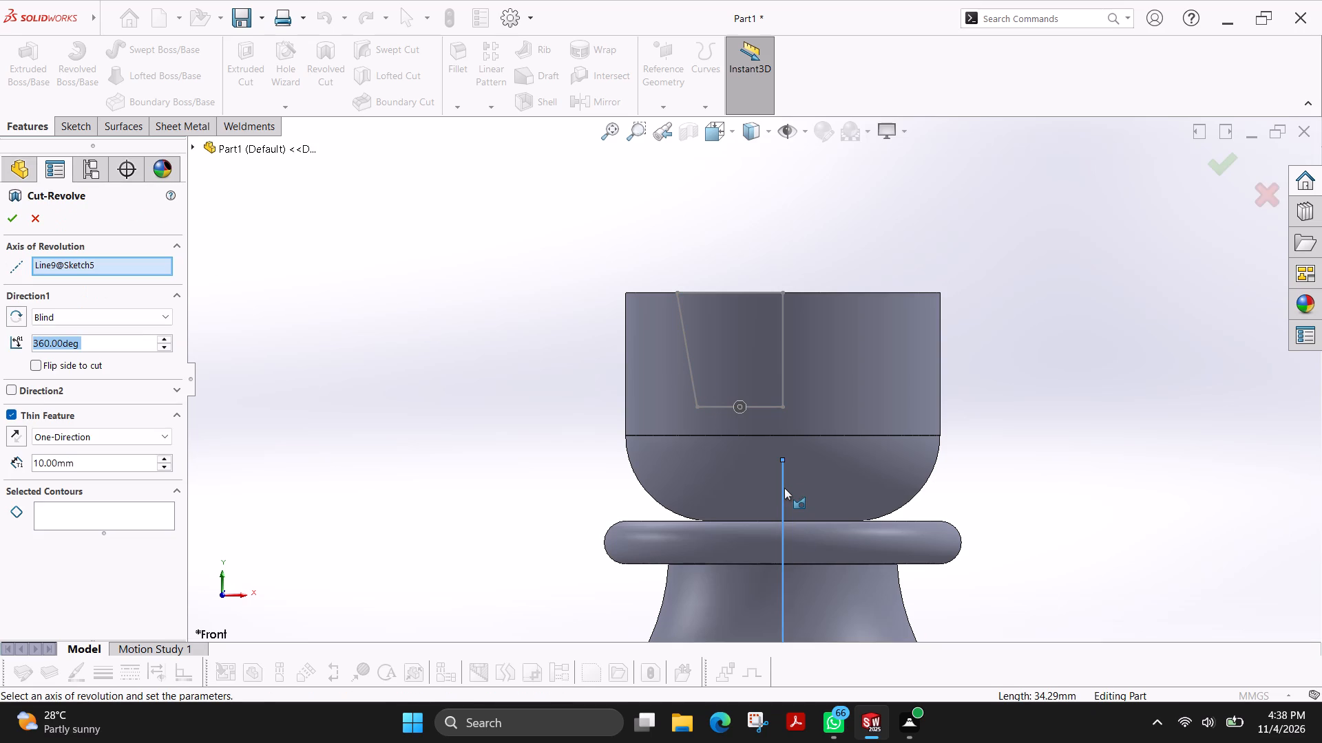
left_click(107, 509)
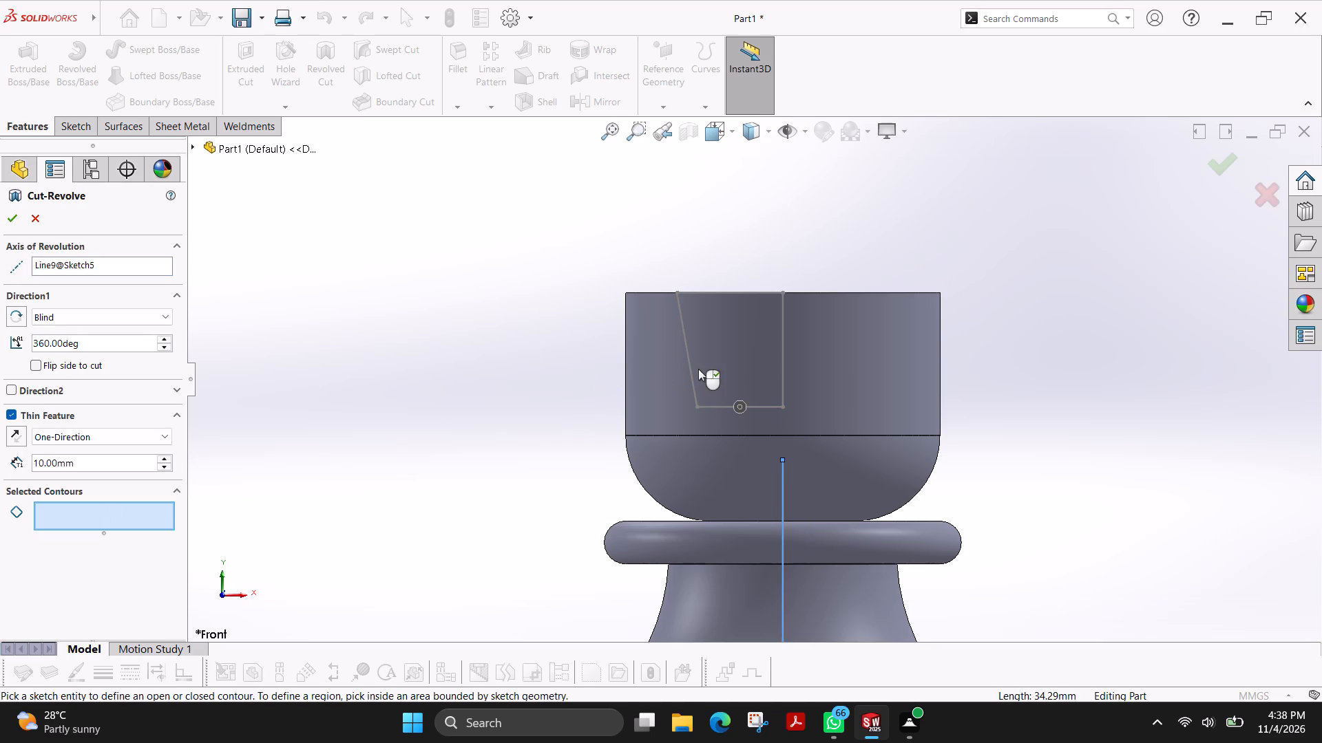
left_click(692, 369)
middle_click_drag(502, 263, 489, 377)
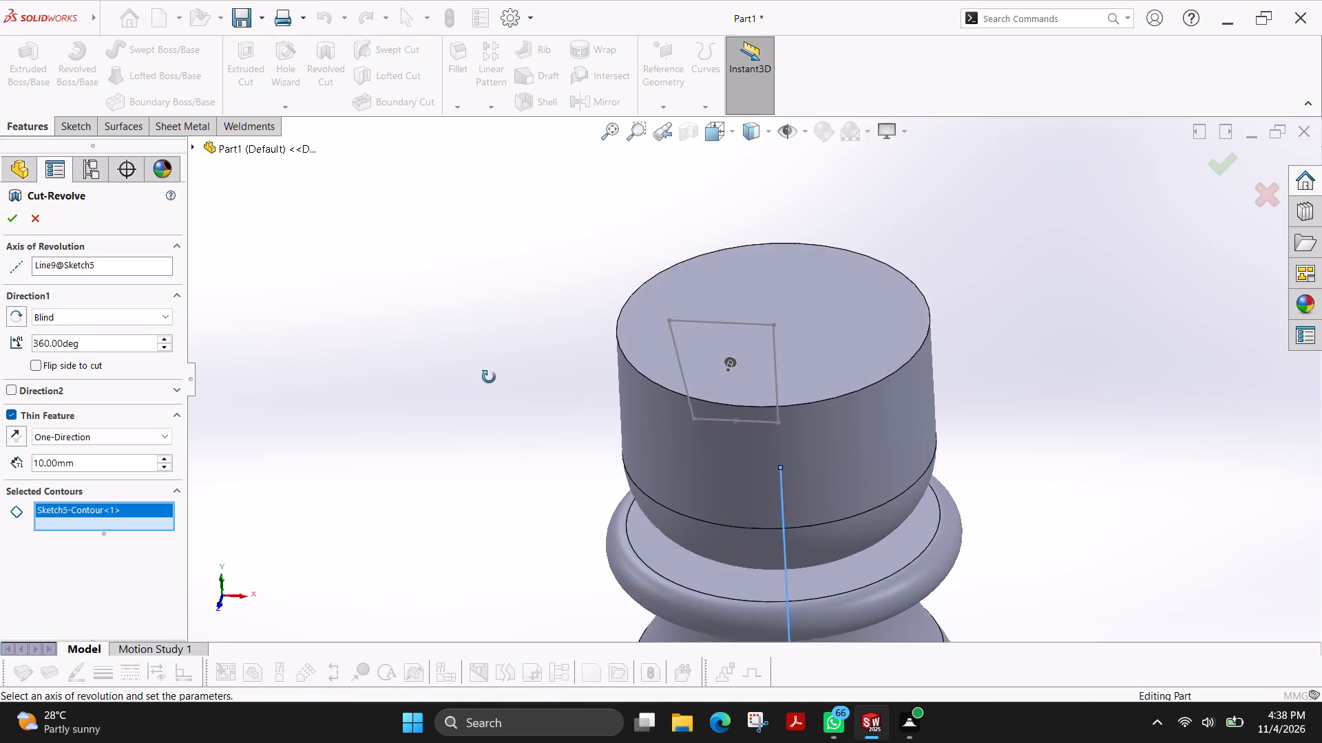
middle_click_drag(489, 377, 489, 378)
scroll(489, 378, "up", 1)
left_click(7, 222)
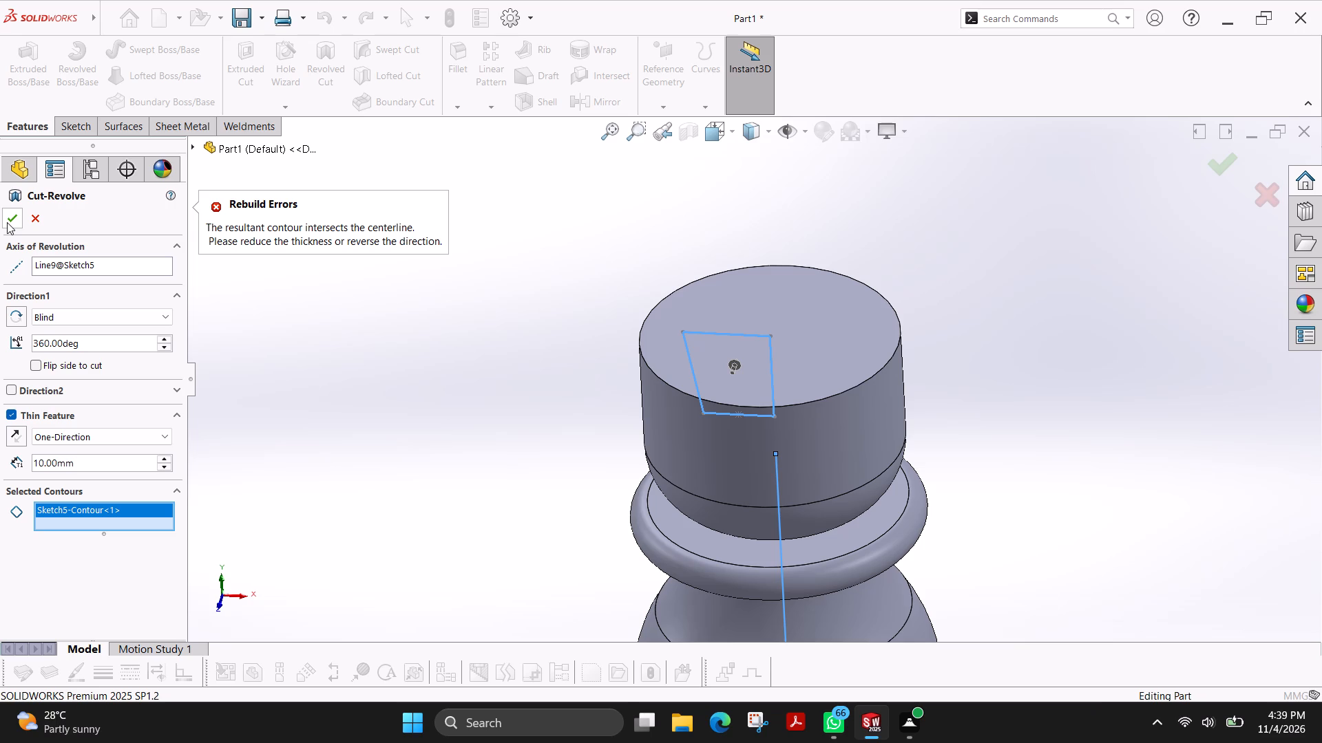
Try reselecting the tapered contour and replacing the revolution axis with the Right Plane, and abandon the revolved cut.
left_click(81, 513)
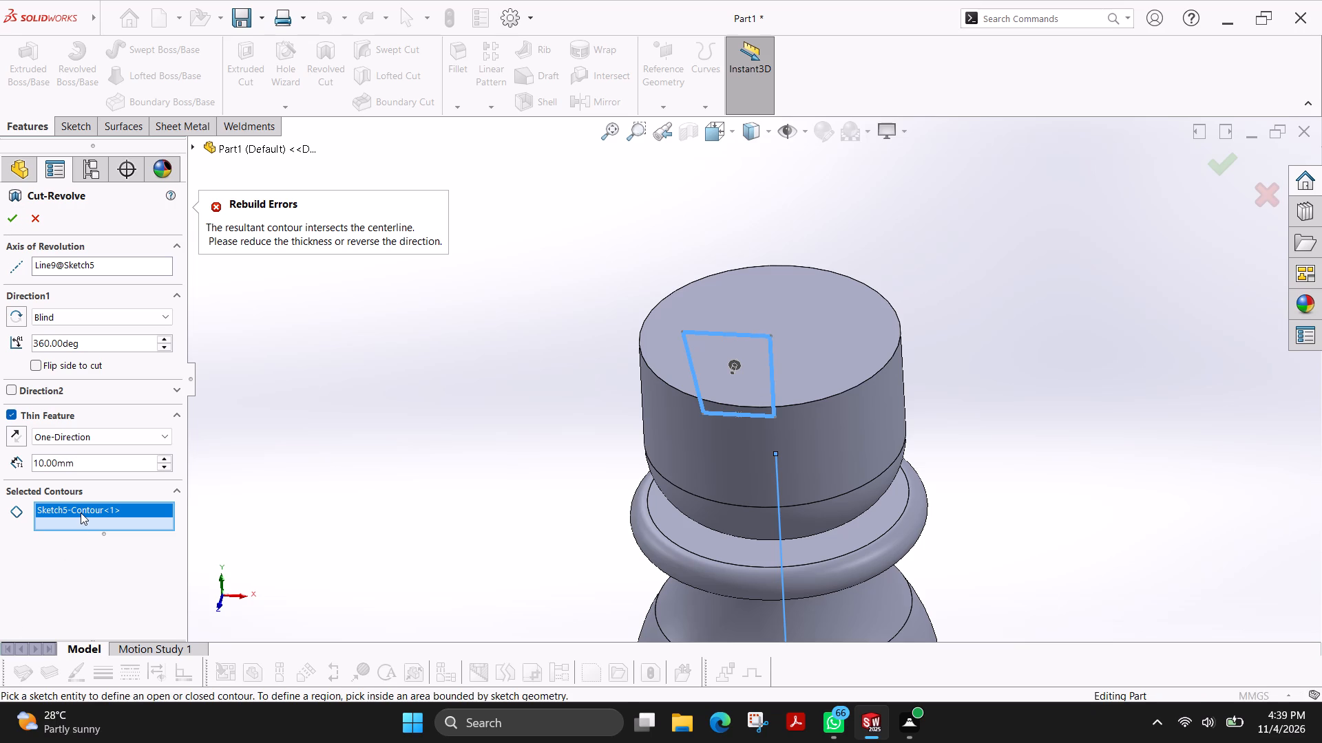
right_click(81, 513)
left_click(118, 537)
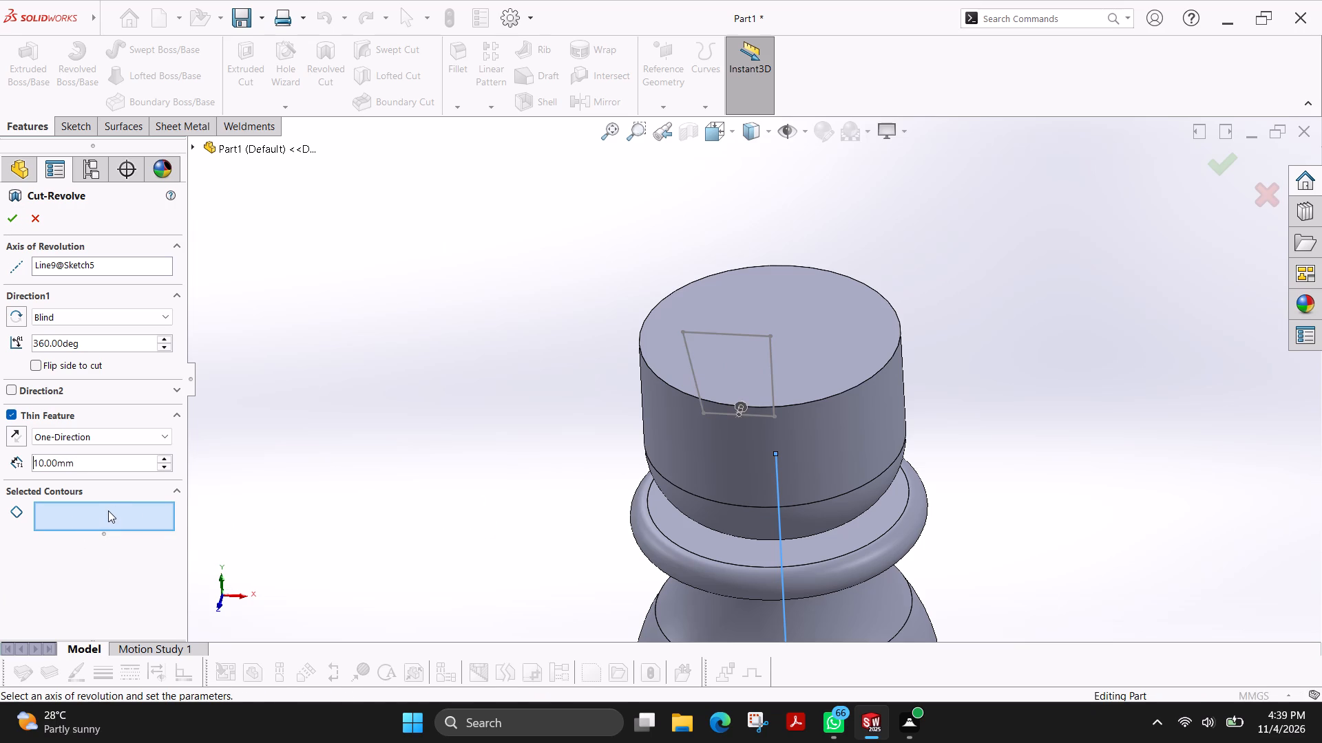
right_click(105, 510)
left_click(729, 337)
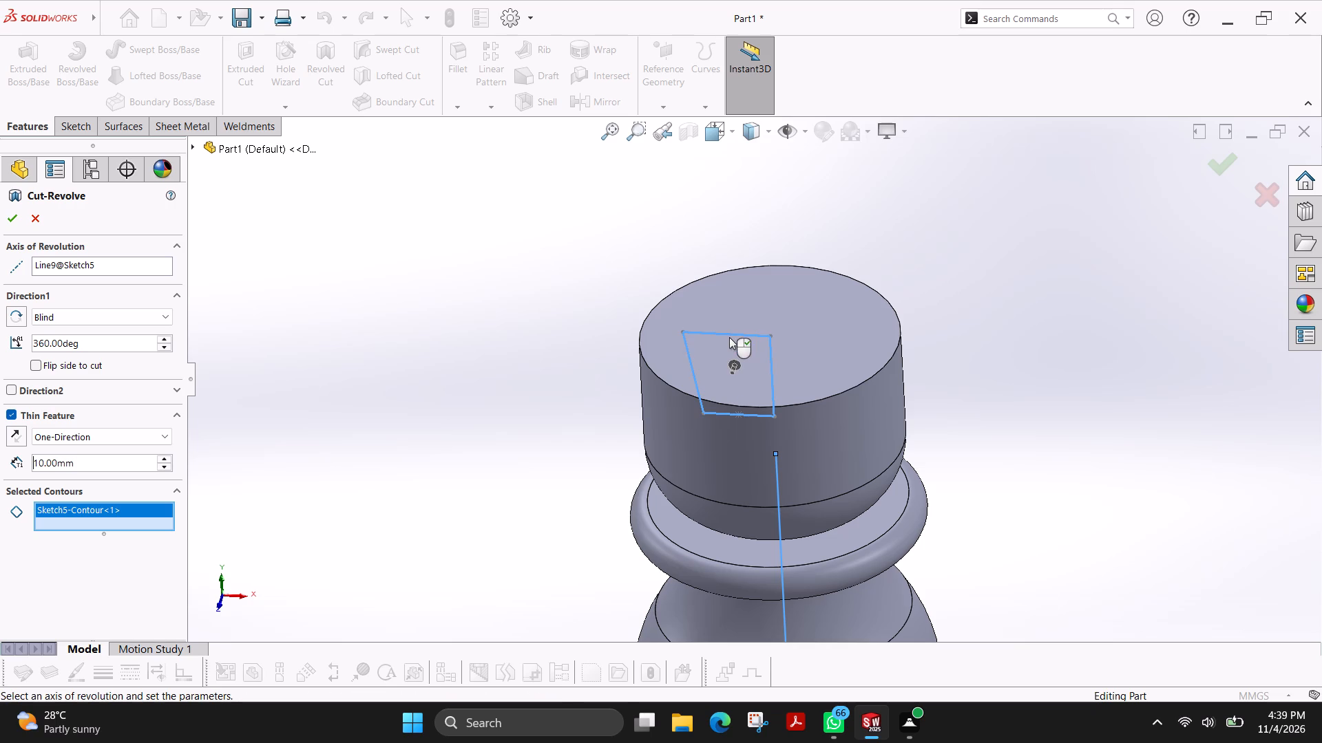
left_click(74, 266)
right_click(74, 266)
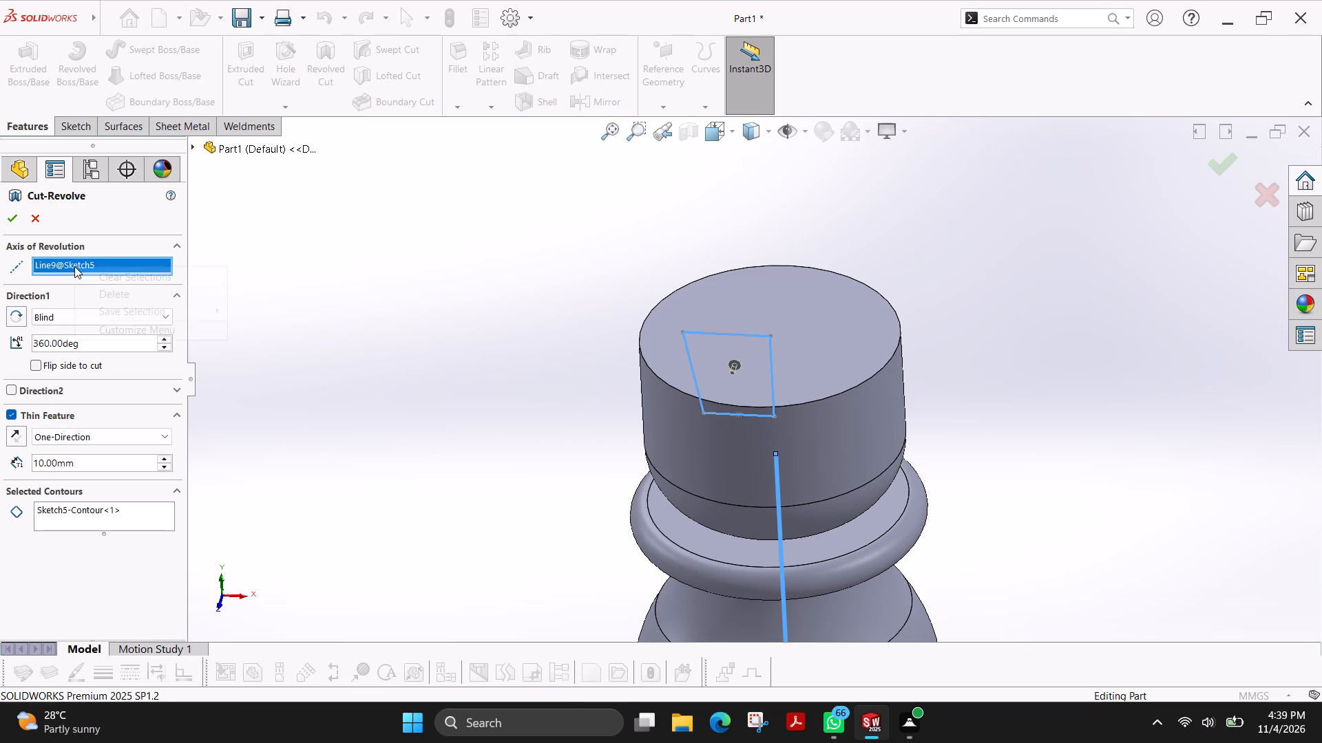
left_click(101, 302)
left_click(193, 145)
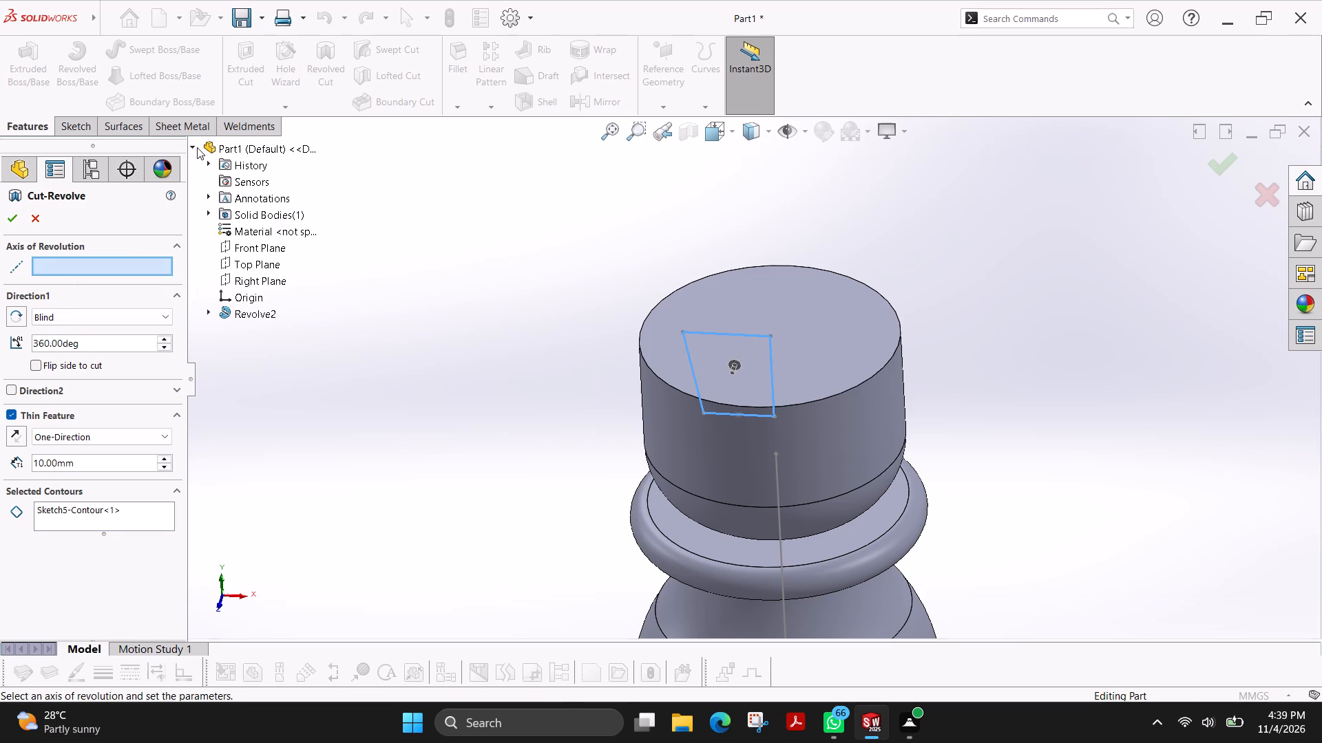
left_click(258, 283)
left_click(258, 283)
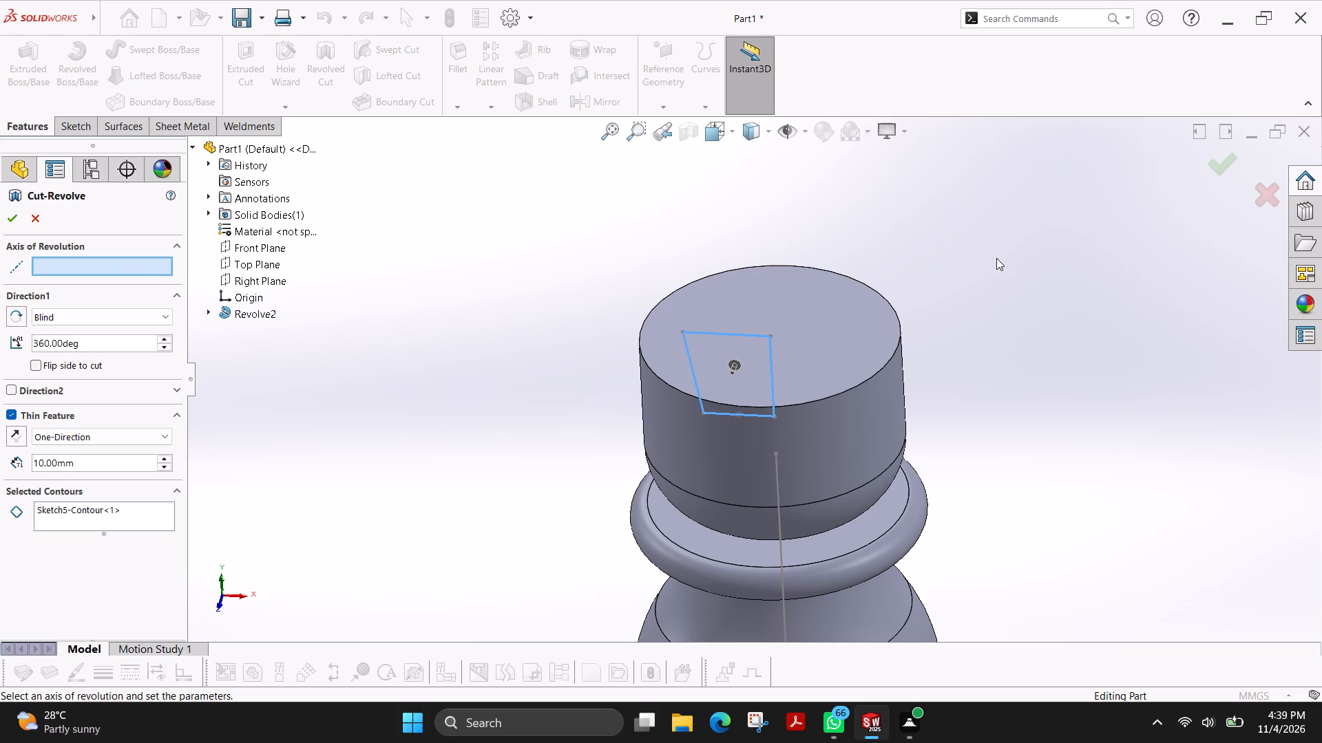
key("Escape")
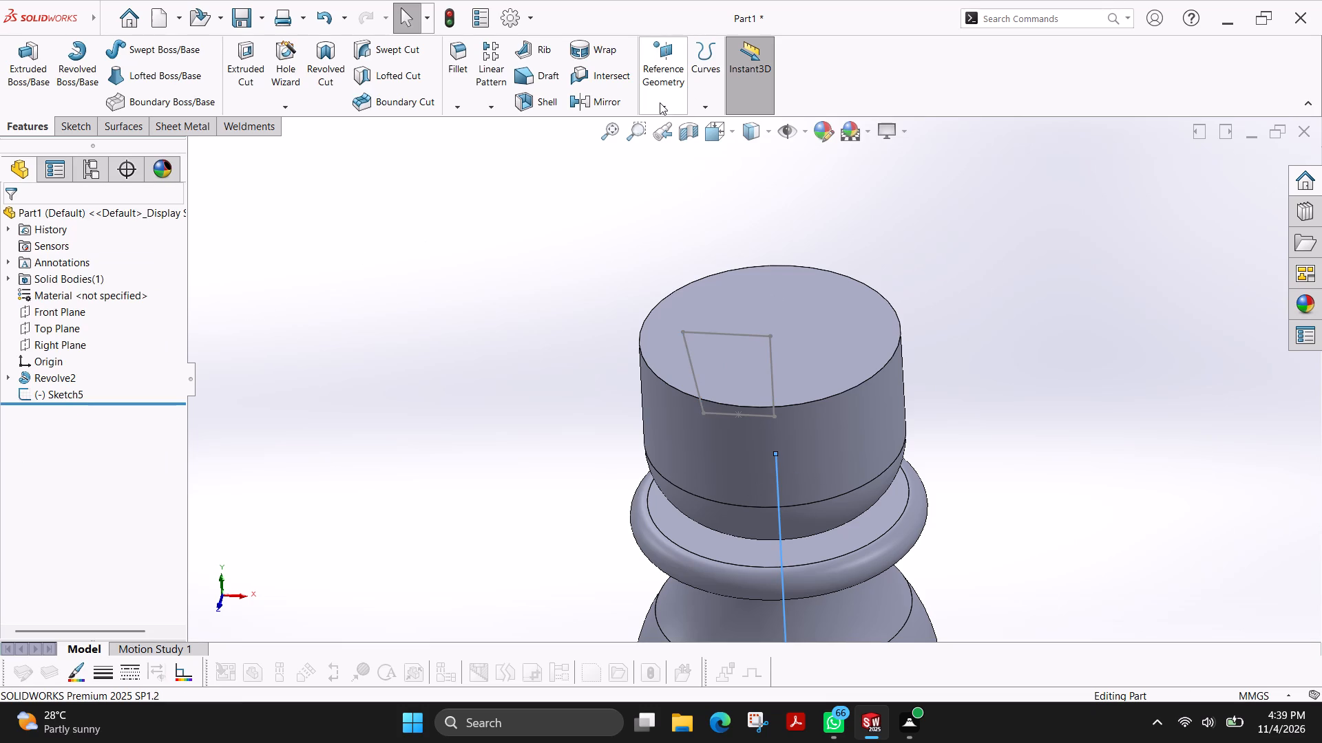
Create a reference axis along the sketch centre line below the tapered profile.
left_click(660, 103)
left_click(686, 142)
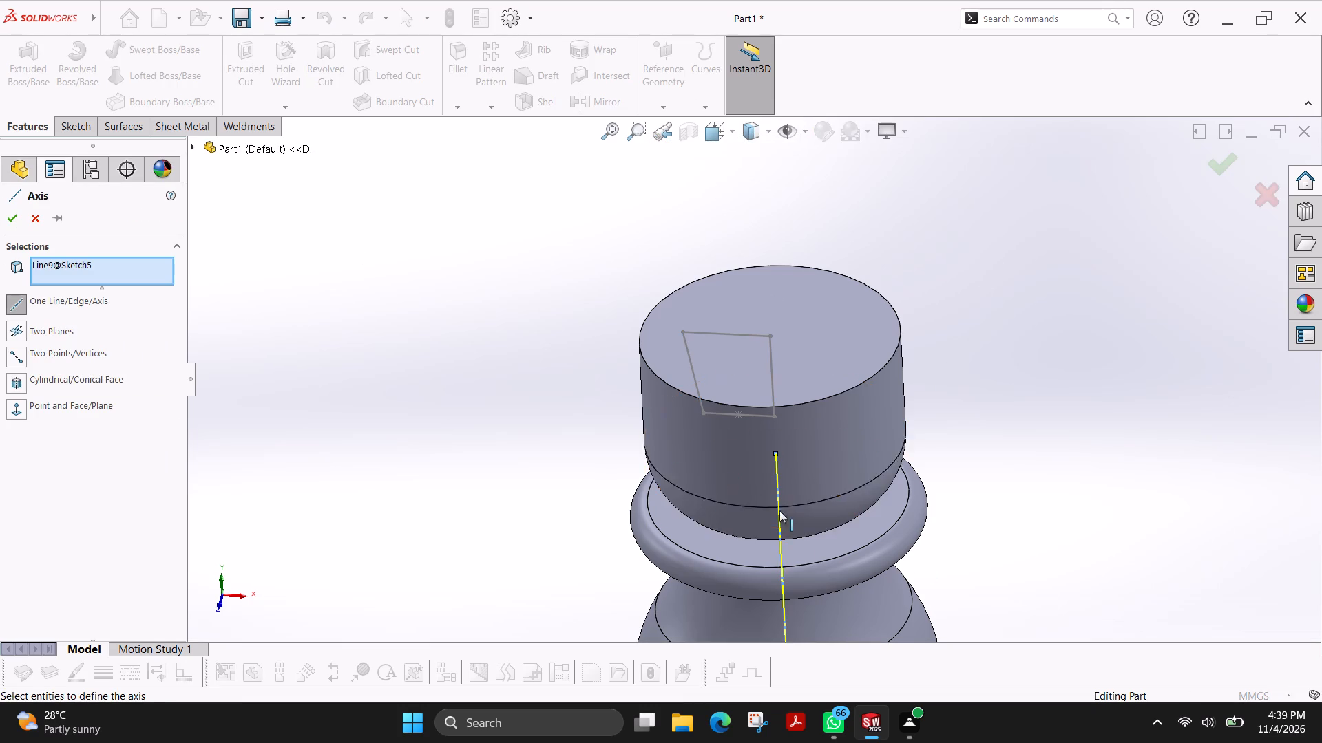
left_click(13, 215)
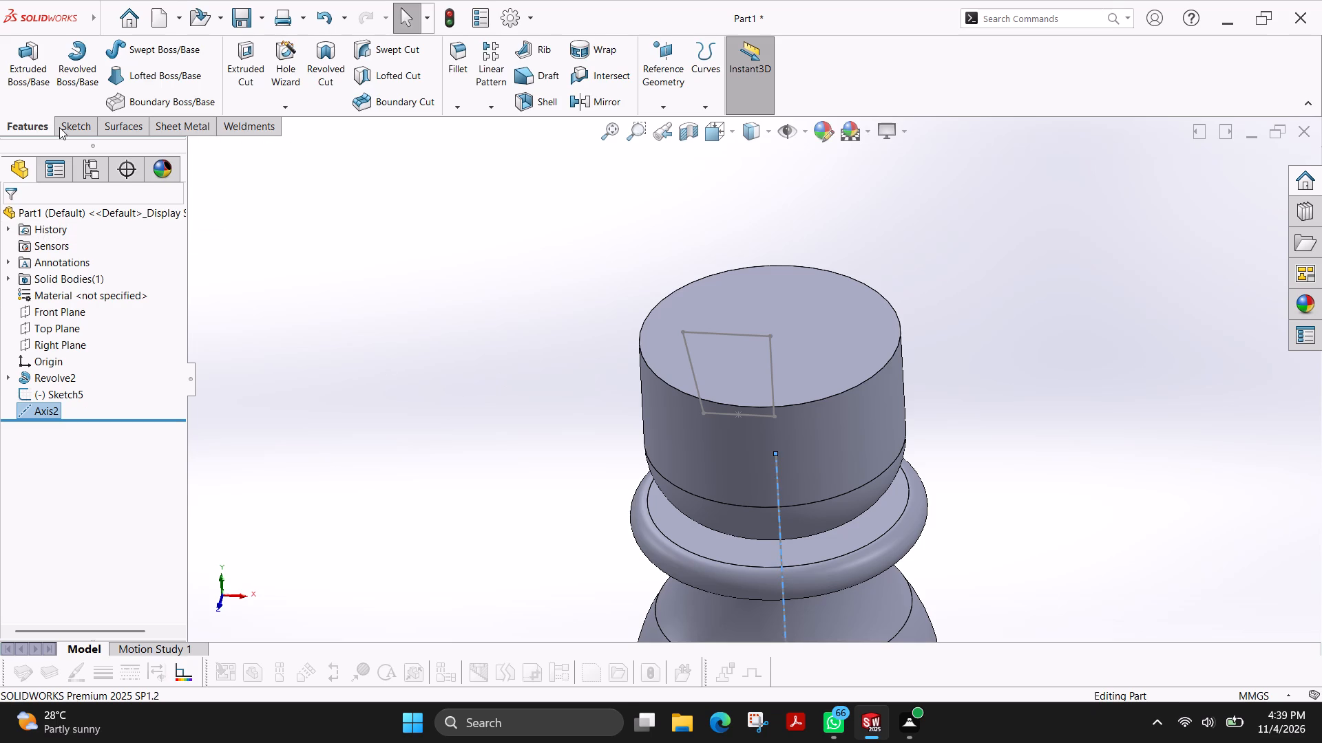
Revolve-cut the tapered contour 360° about the sketch centre line with the thin feature switched off.
left_click(330, 68)
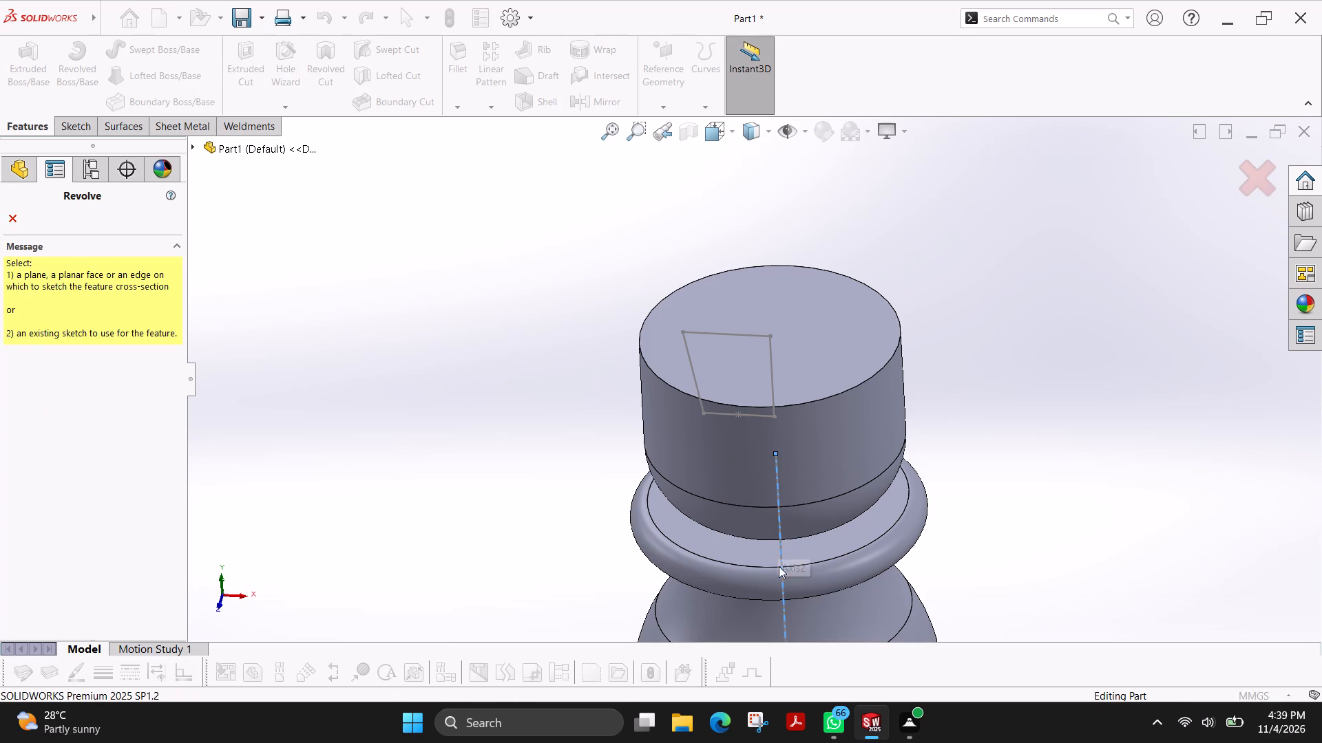
left_click(782, 605)
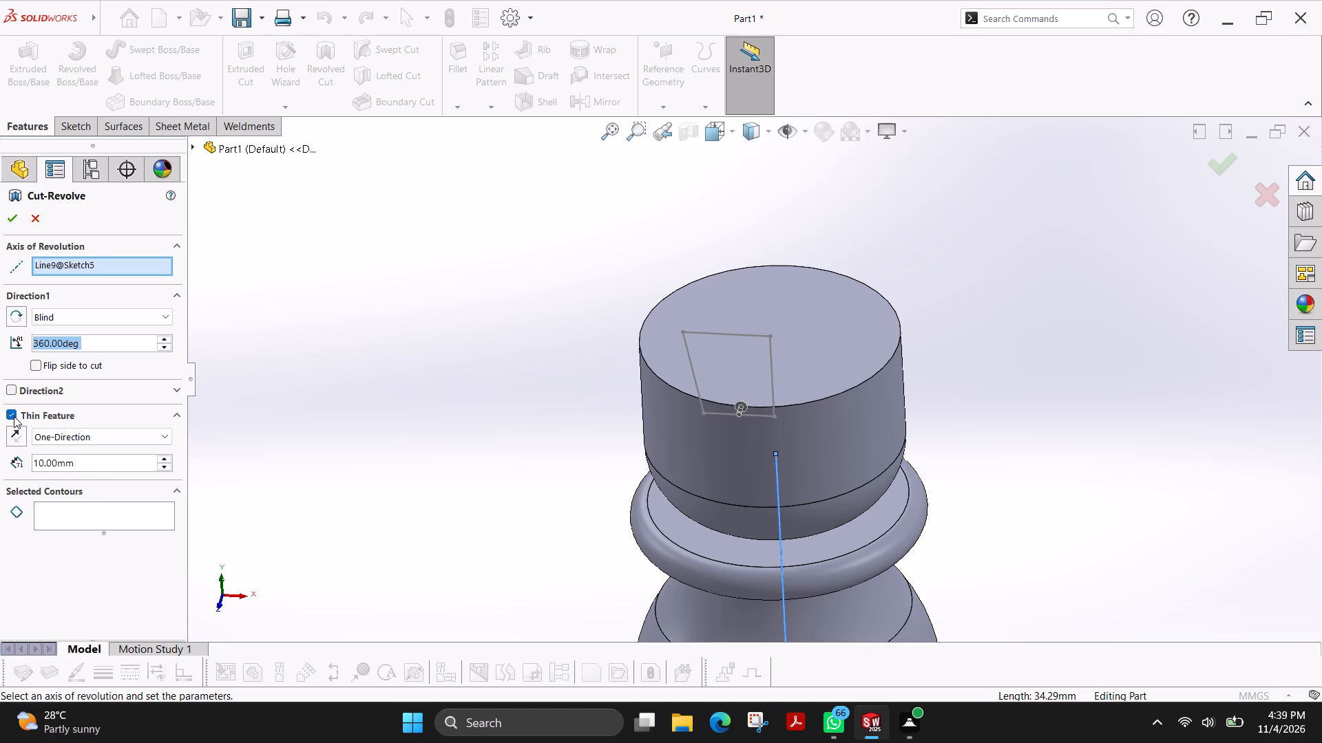
left_click(14, 416)
left_click(68, 460)
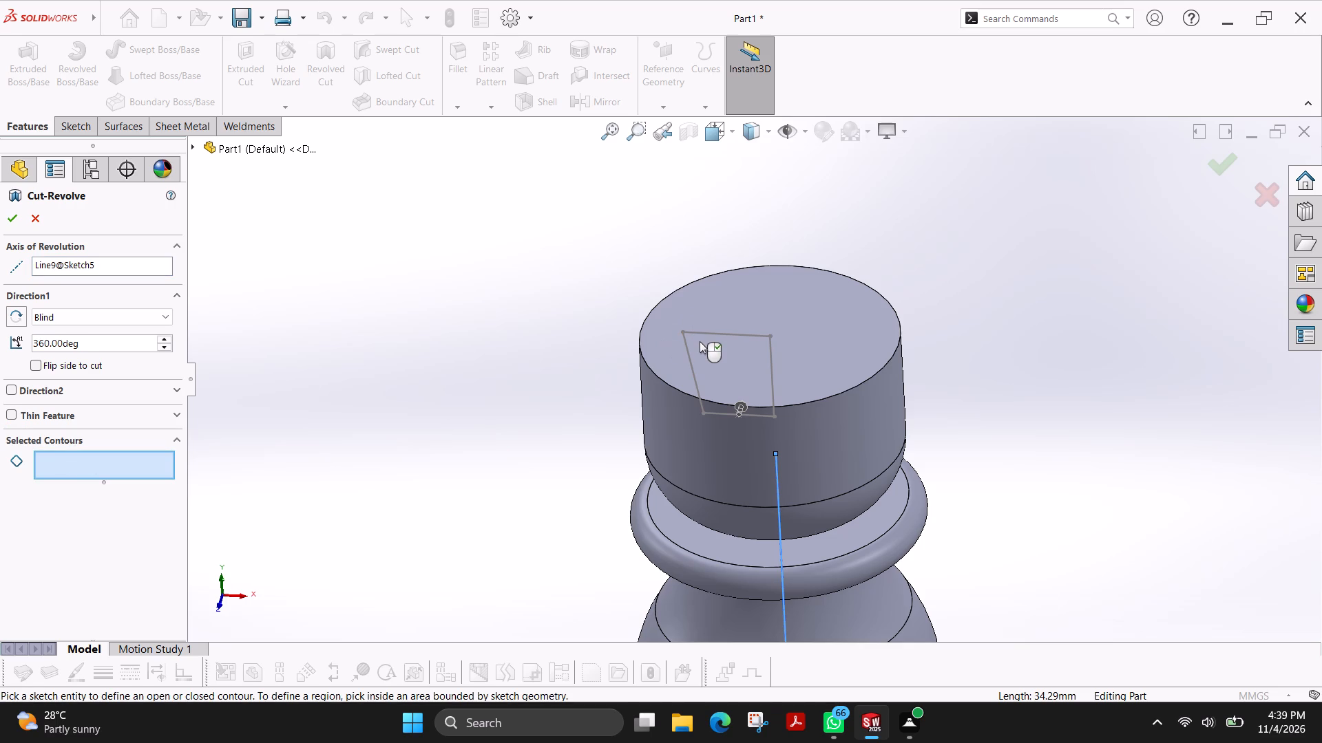
left_click(705, 336)
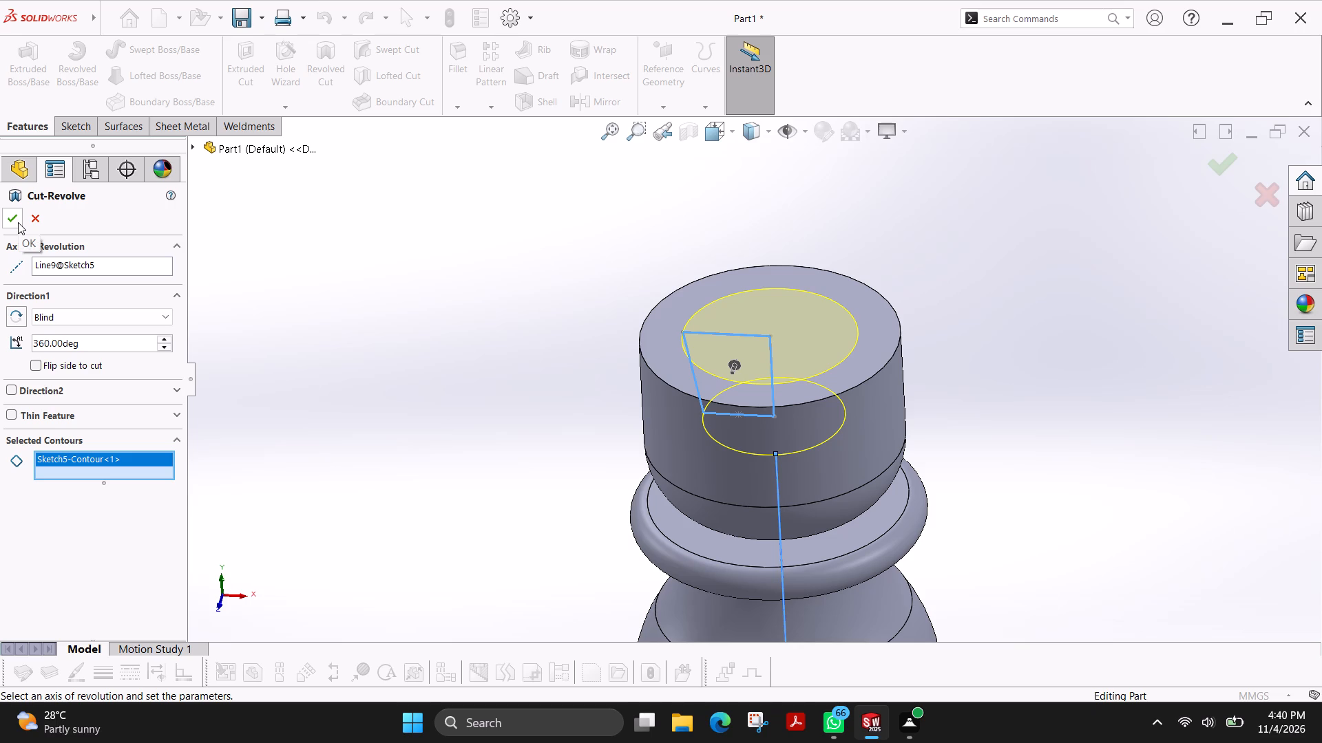
left_click(18, 222)
key("Escape")
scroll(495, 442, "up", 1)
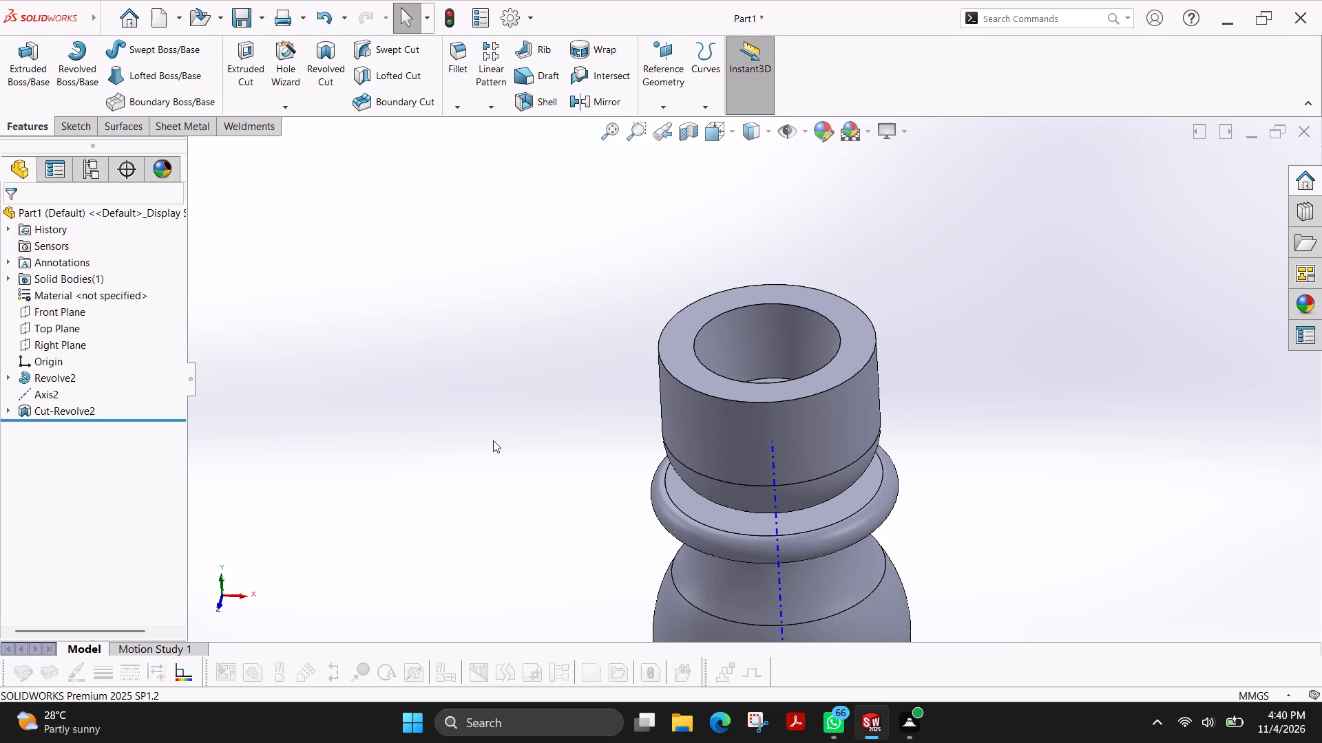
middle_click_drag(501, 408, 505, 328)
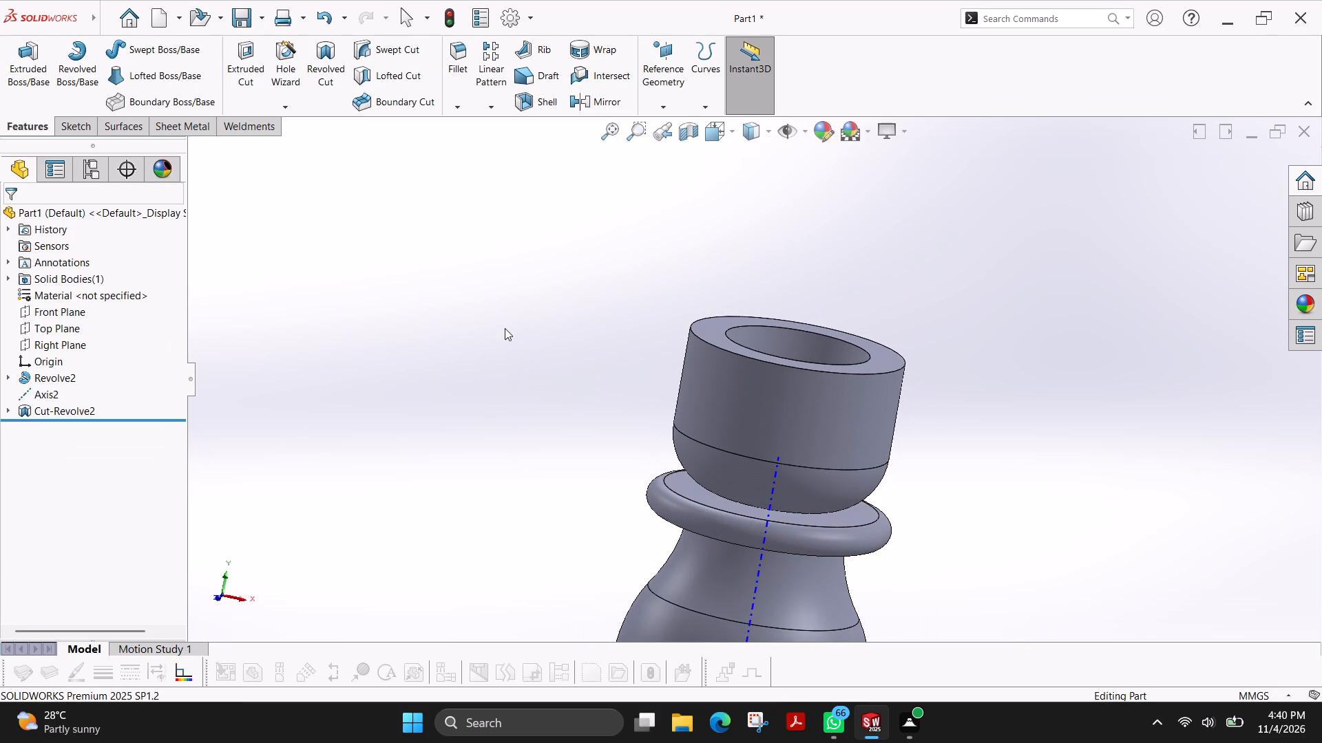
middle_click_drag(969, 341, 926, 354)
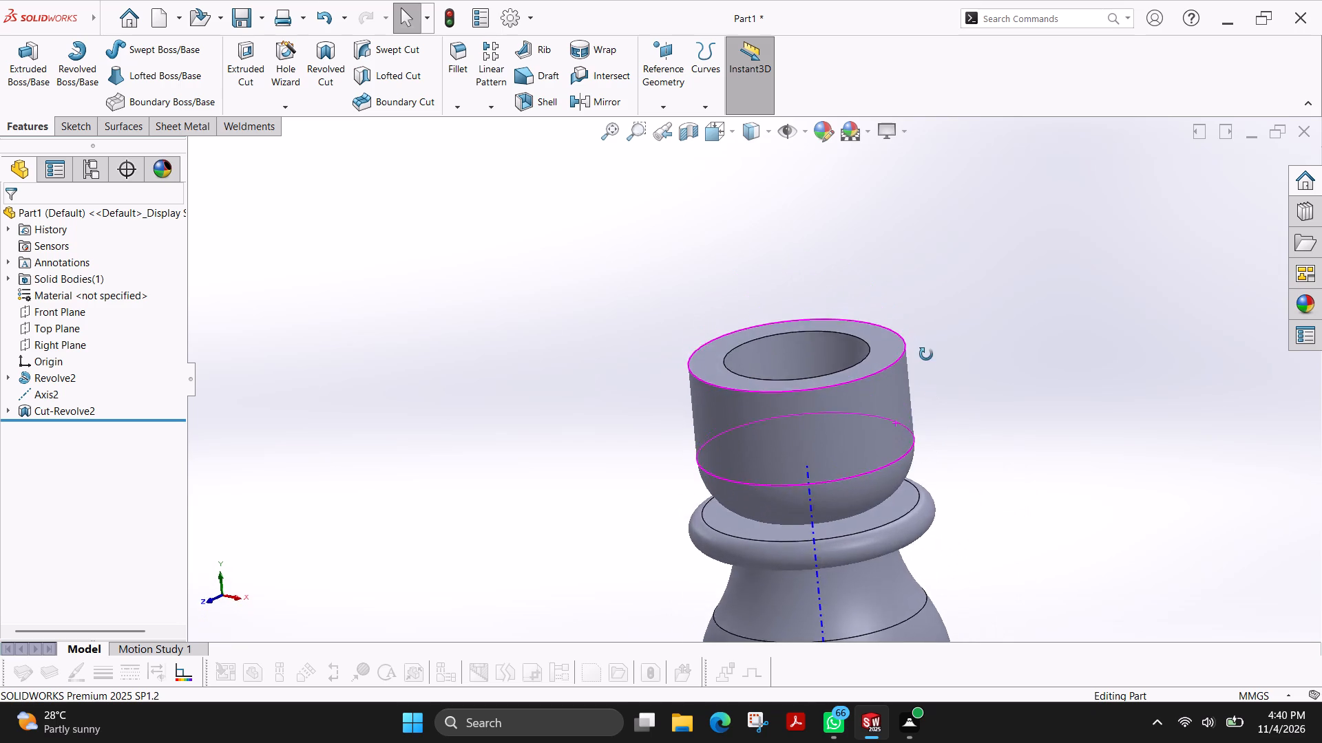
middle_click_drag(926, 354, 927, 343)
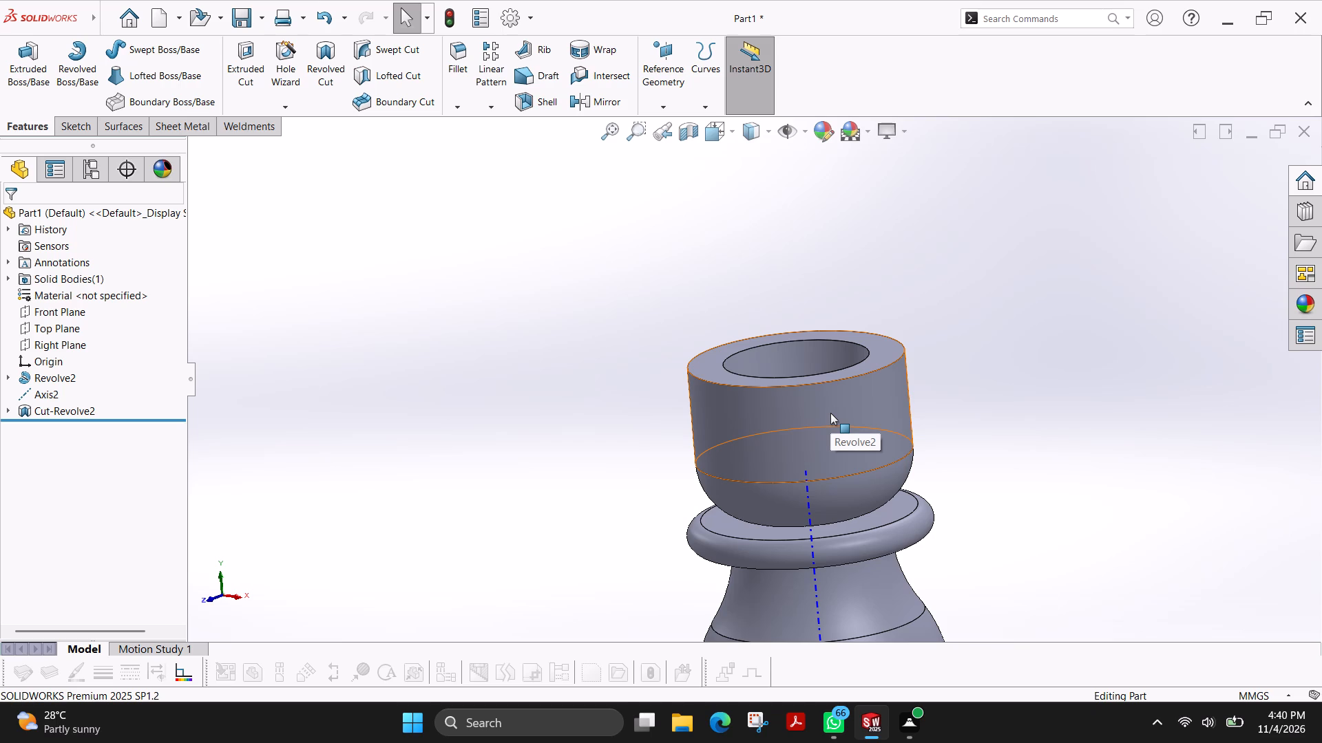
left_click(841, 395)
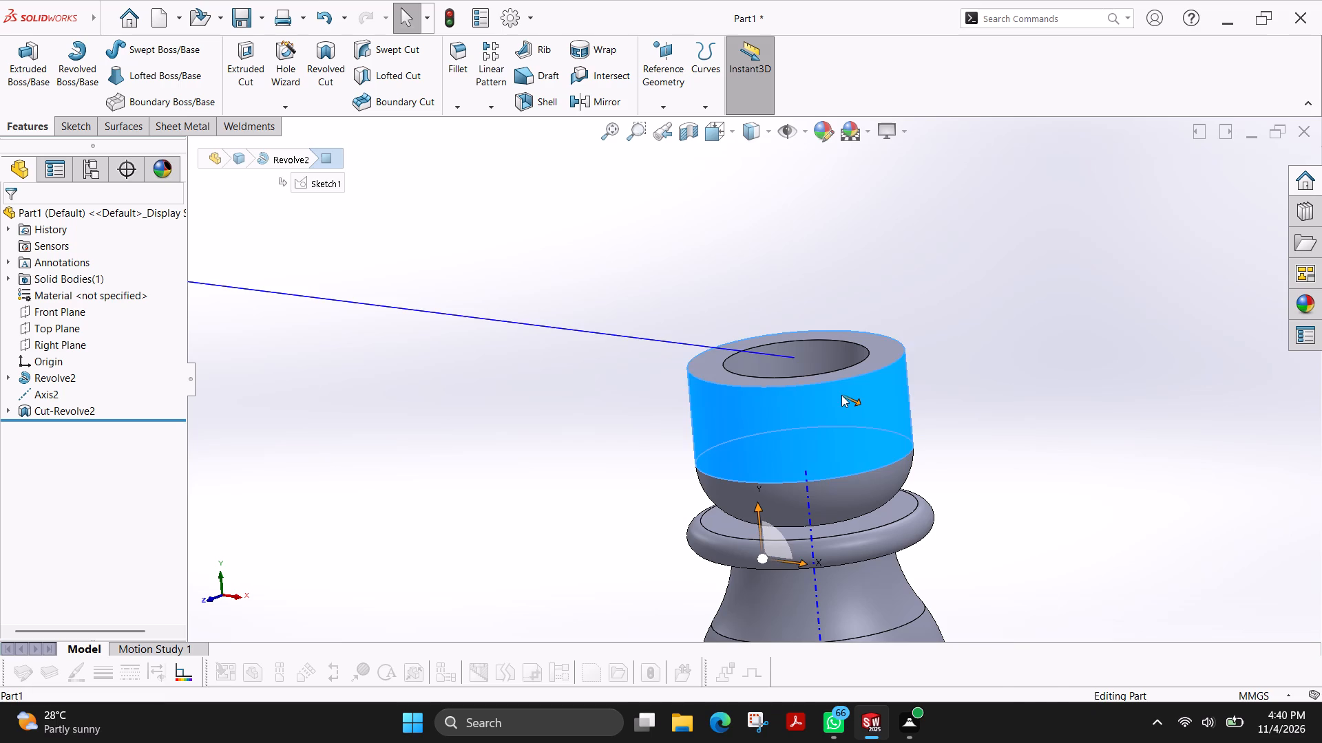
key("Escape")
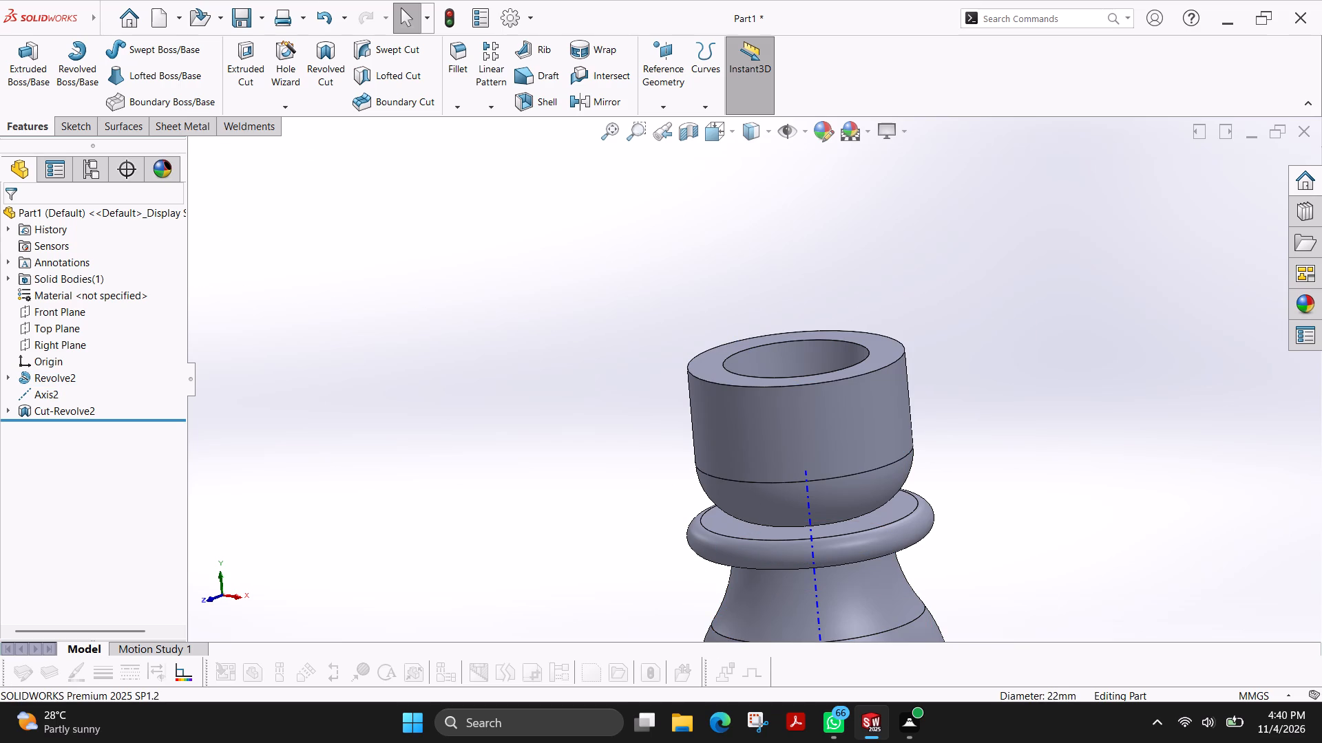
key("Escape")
On the Front Plane, sketch a vertical line about 15.84 mm long from above the head down its central axis.
left_click(77, 131)
left_click(21, 80)
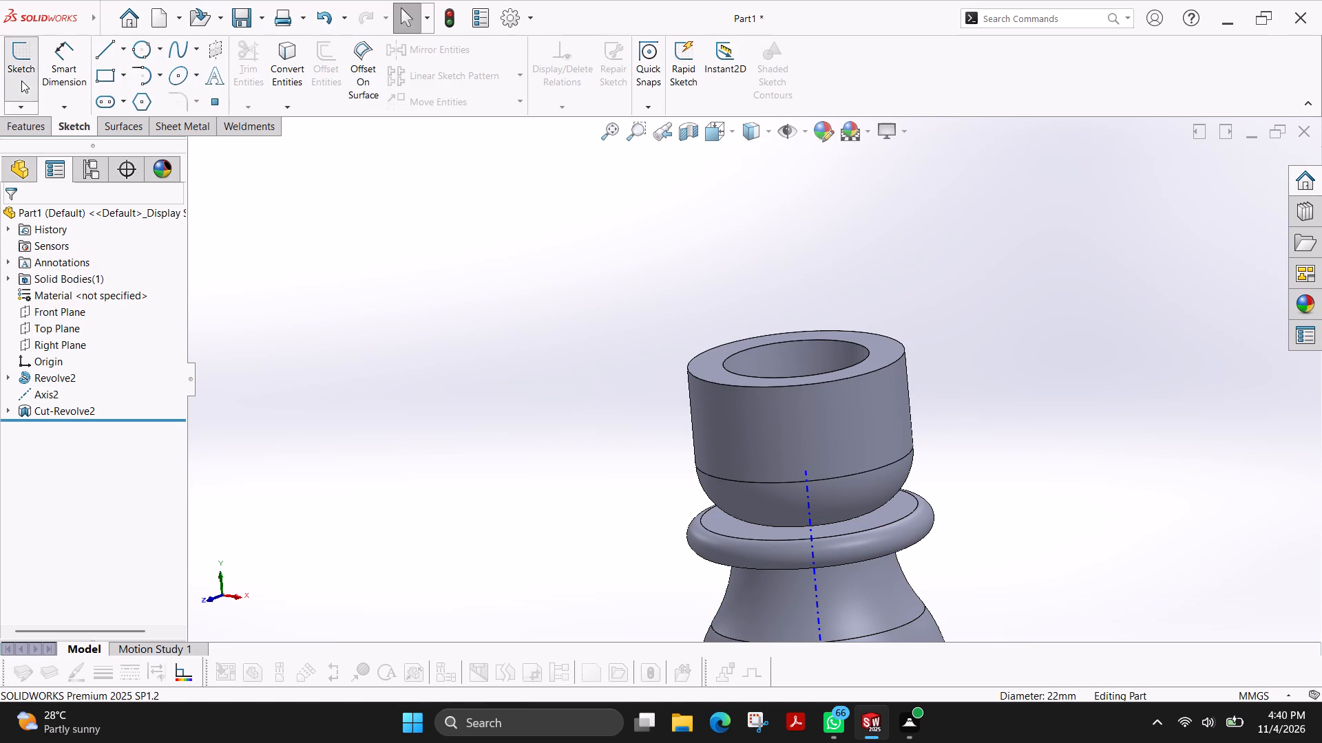
left_click(192, 149)
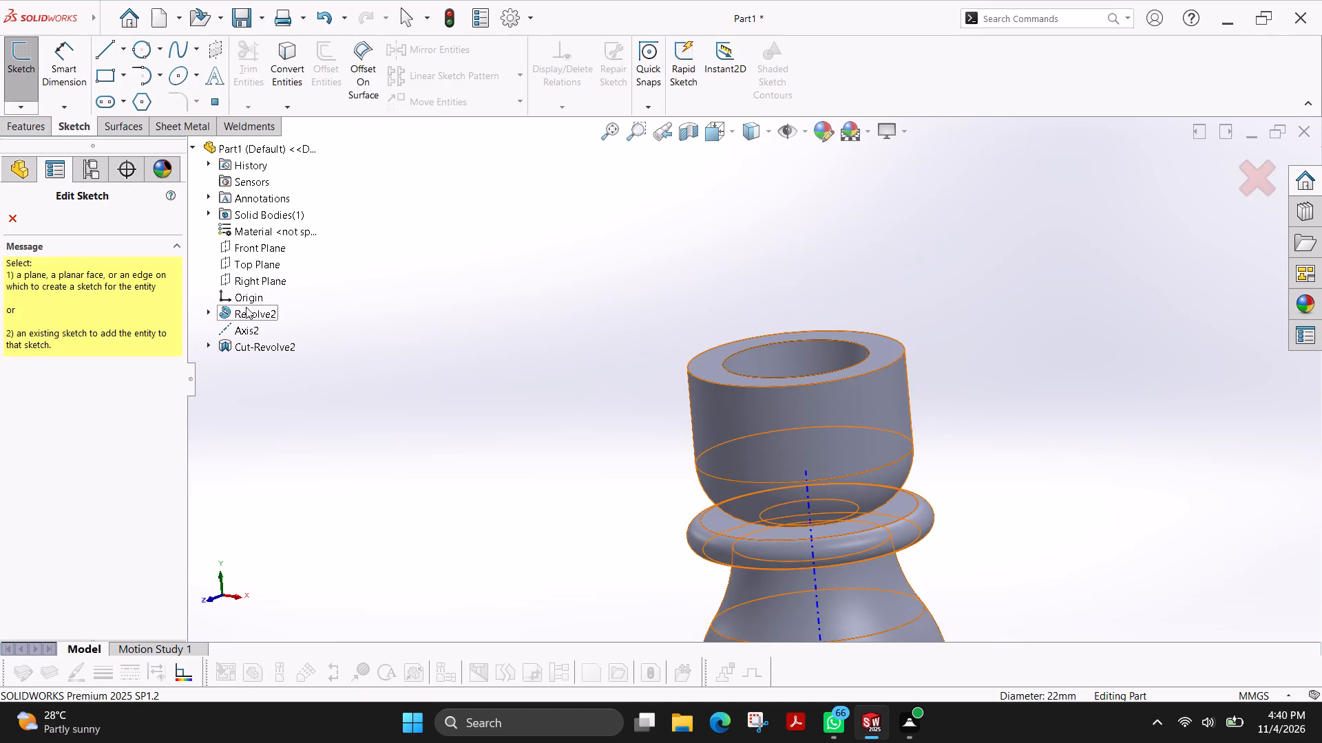
left_click(258, 246)
scroll(784, 171, "down", 3)
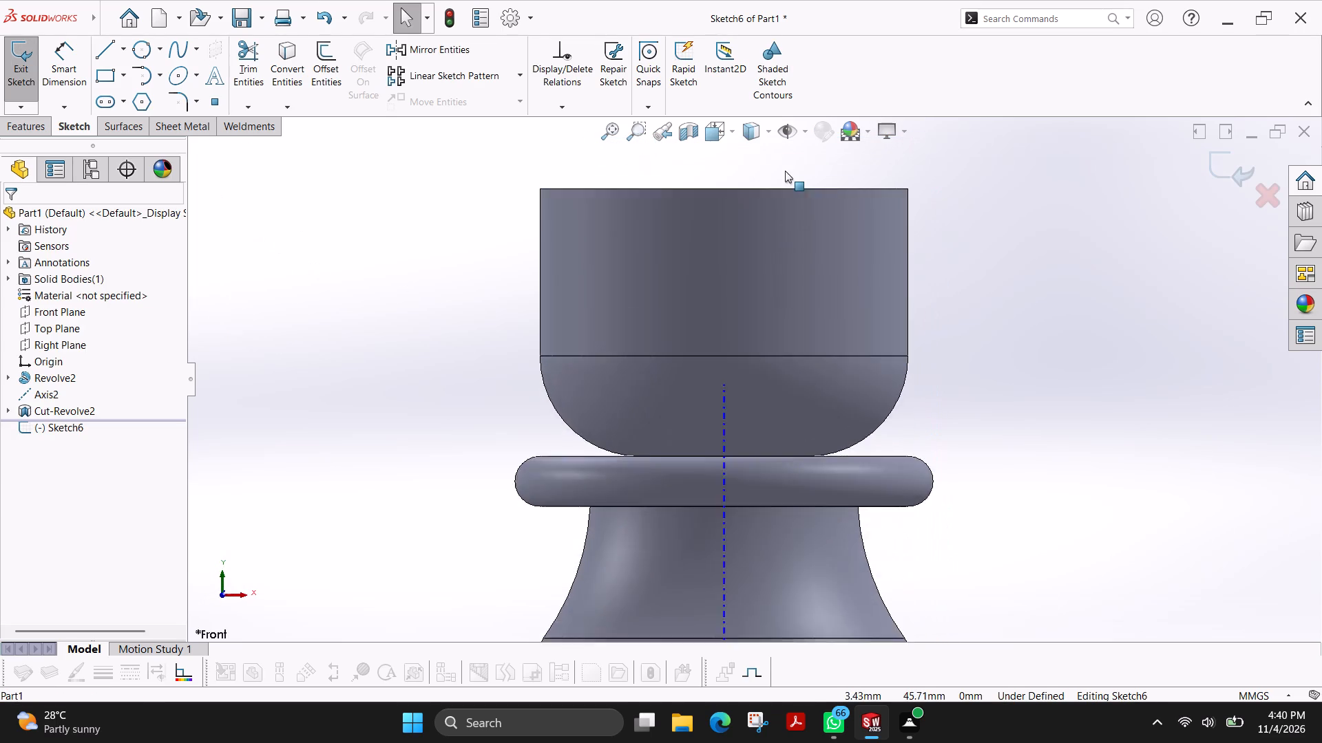
scroll(785, 171, "up", 2)
scroll(764, 198, "down", 2)
left_click(101, 54)
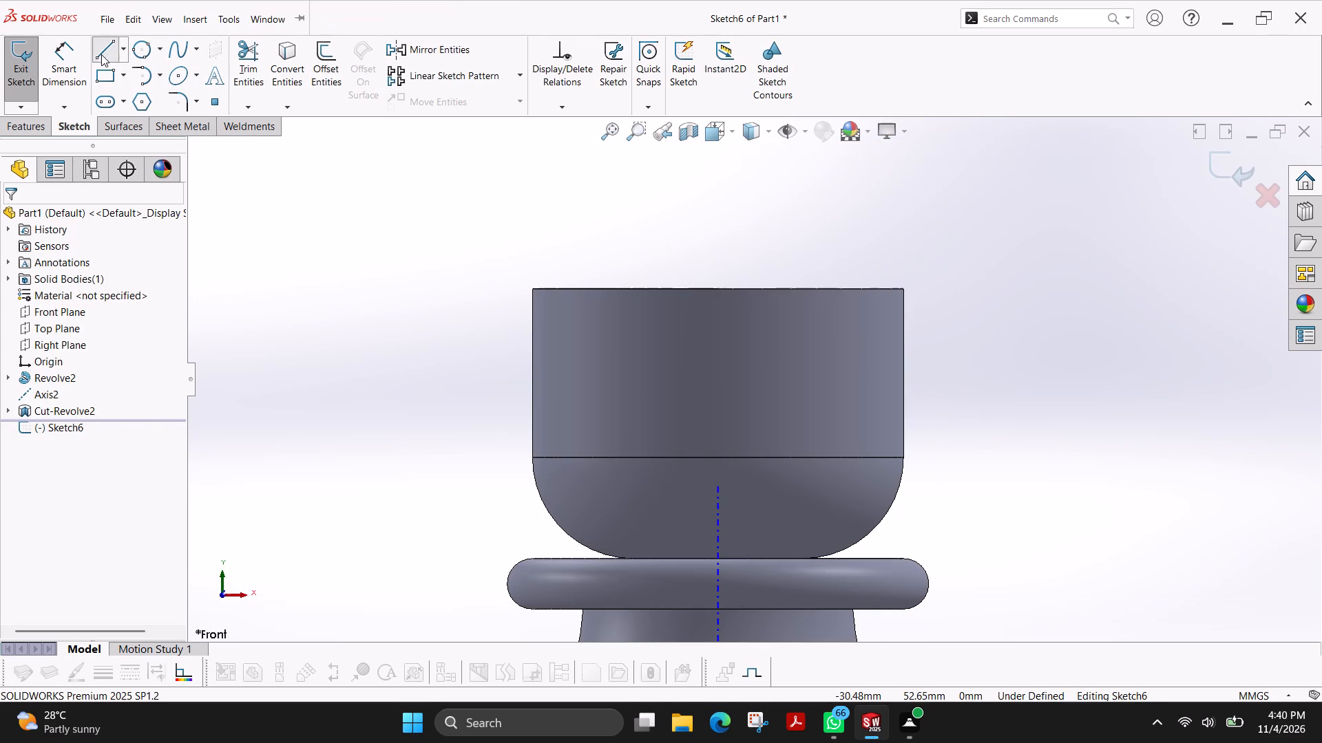
left_click(720, 165)
left_click(718, 432)
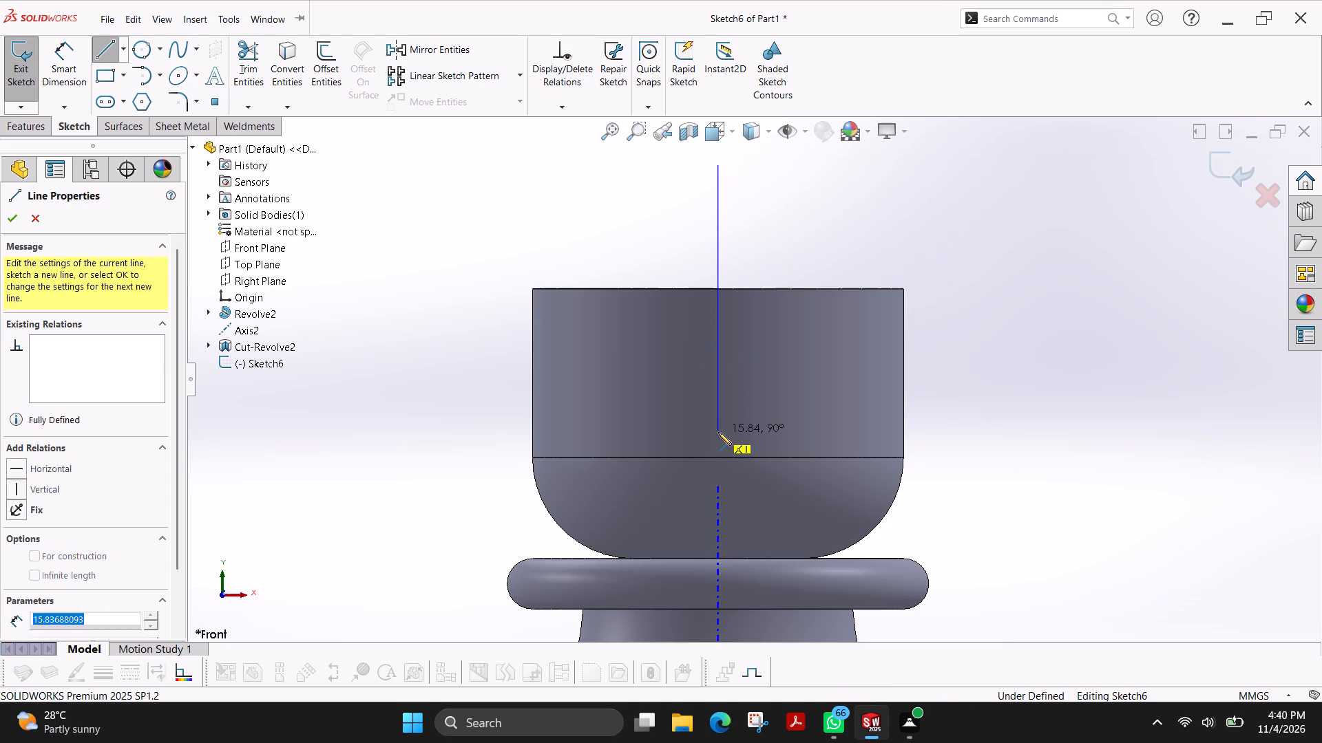
key("Escape")
Sketch a closed trapezoid hanging from the head's top edge across the centre line, about 4.08 mm wide at the top and 2.67 mm at the base.
scroll(757, 287, "down", 2)
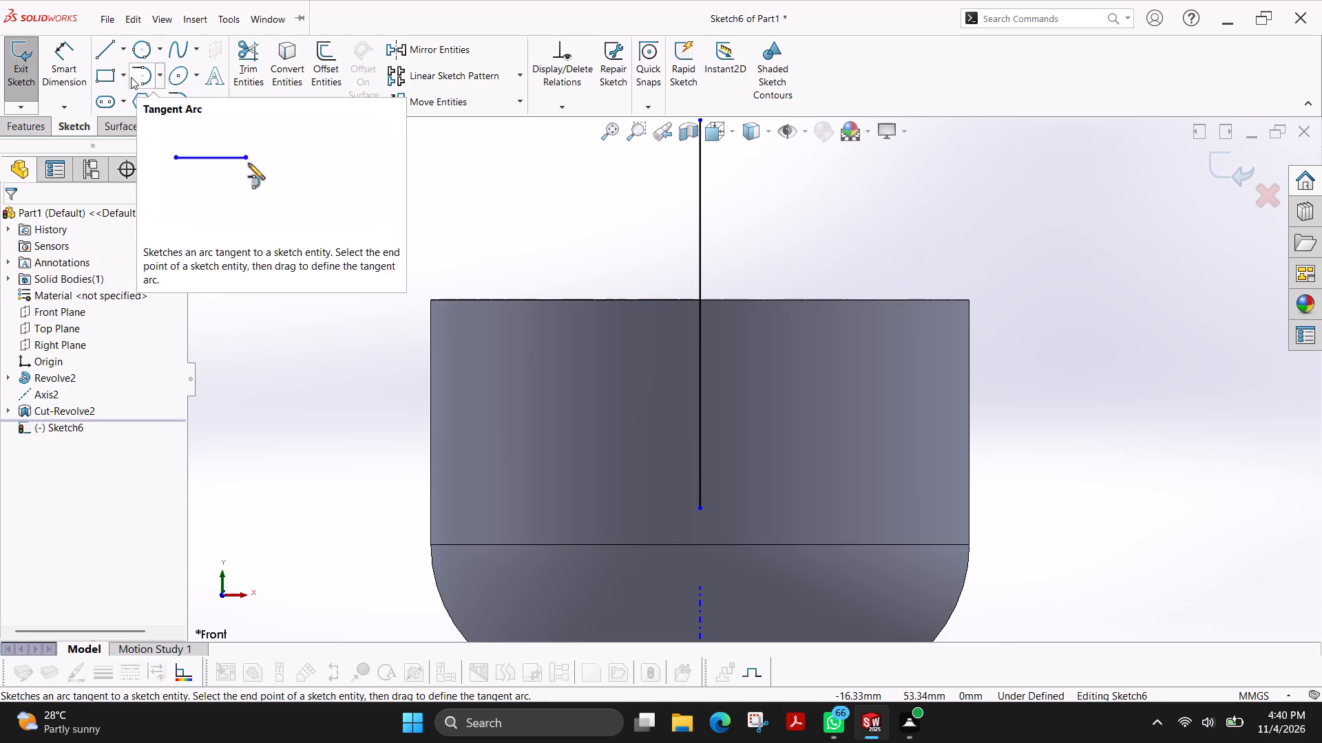
left_click(103, 43)
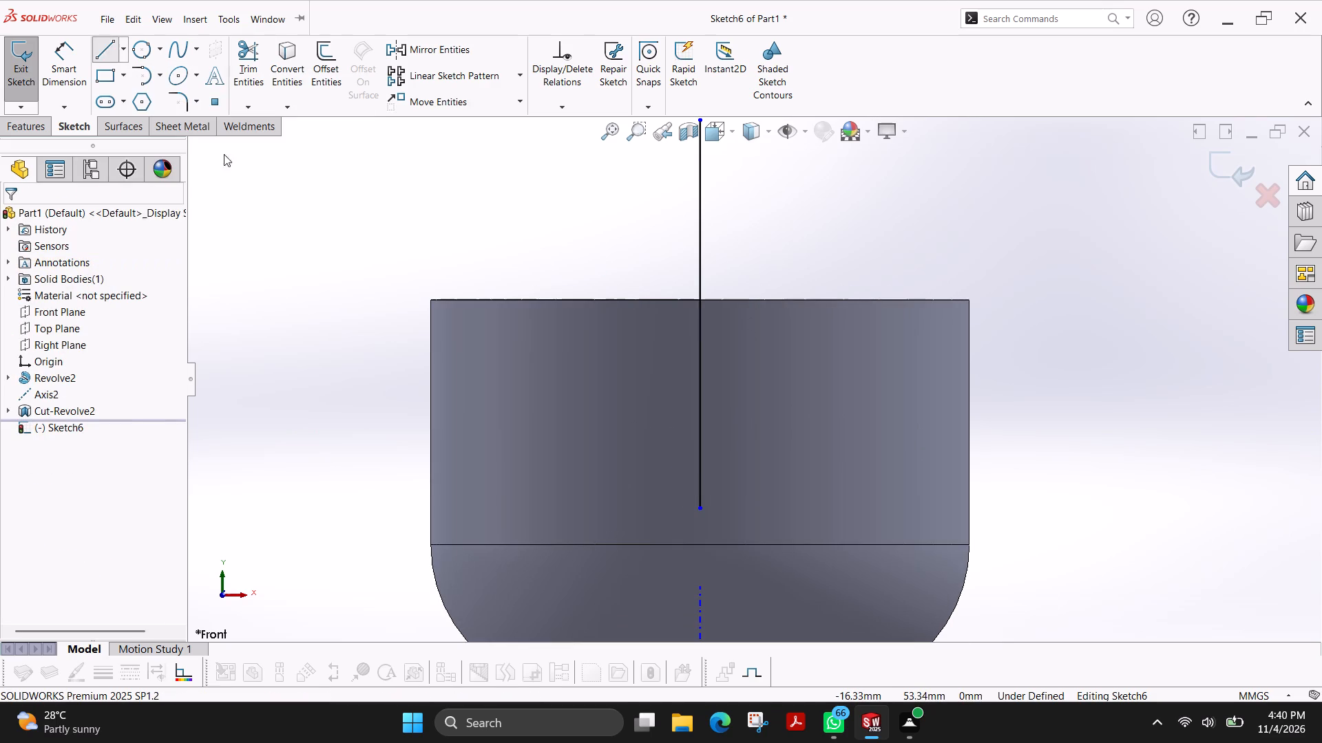
left_click(659, 299)
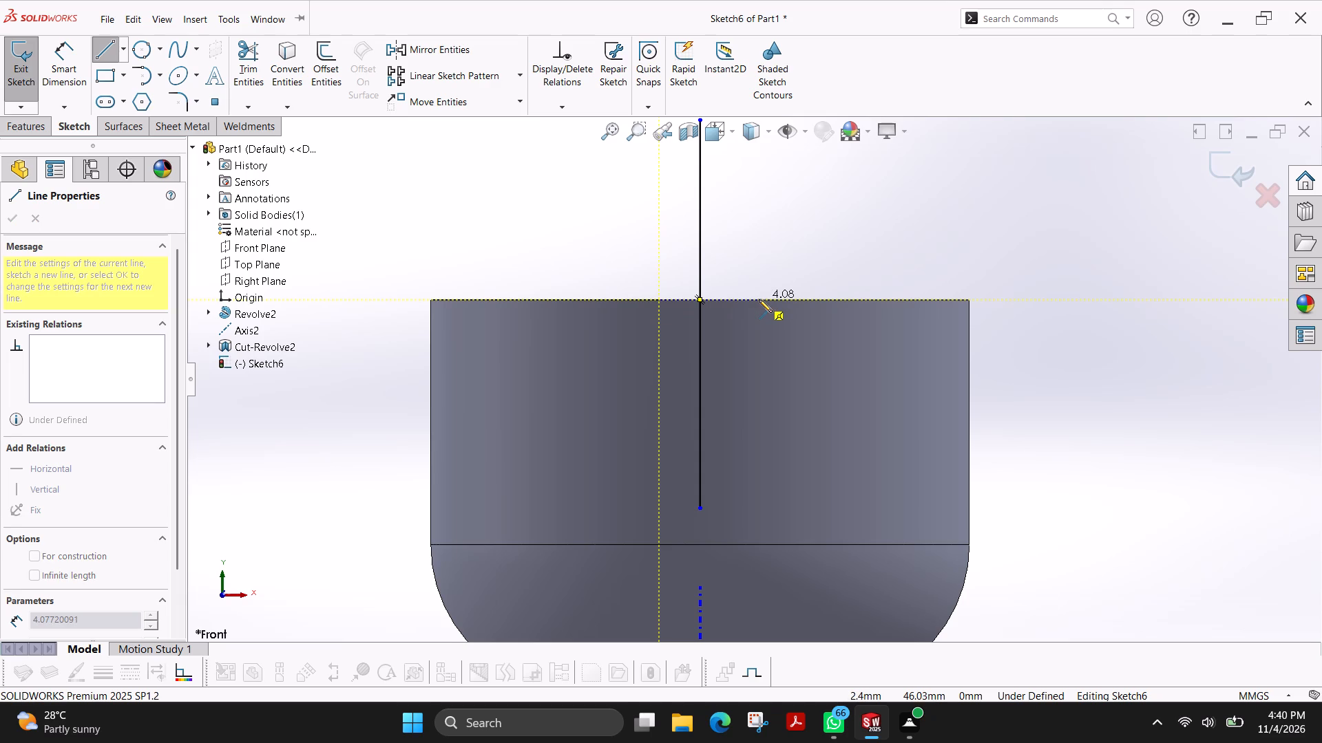
left_click(759, 300)
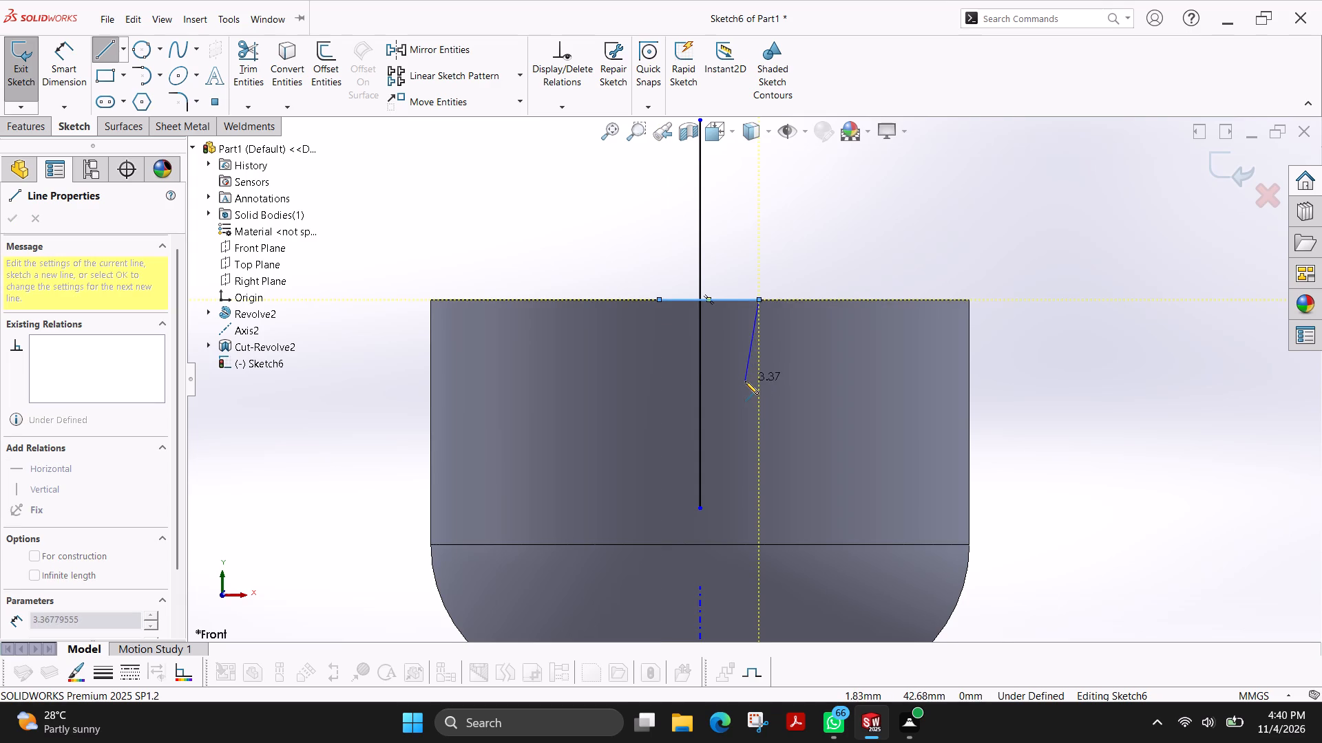
left_click(745, 381)
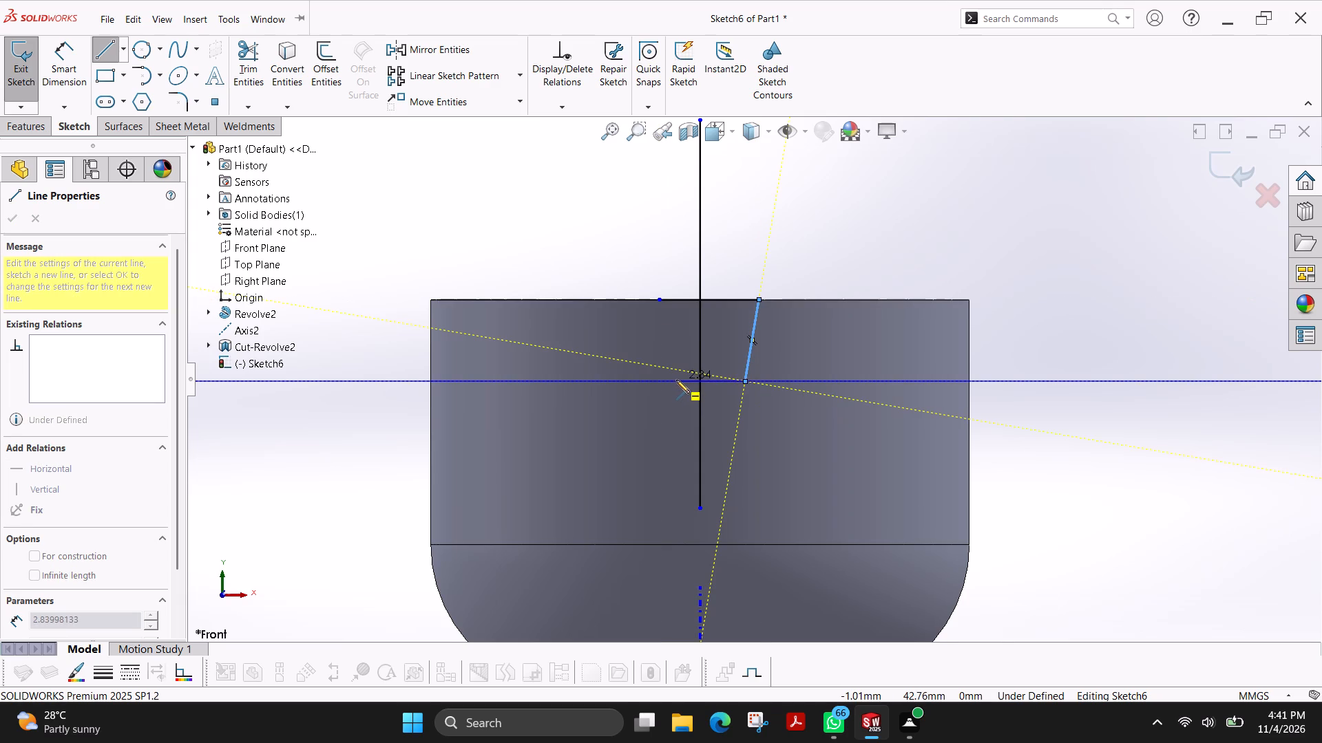
left_click(680, 380)
left_click(660, 301)
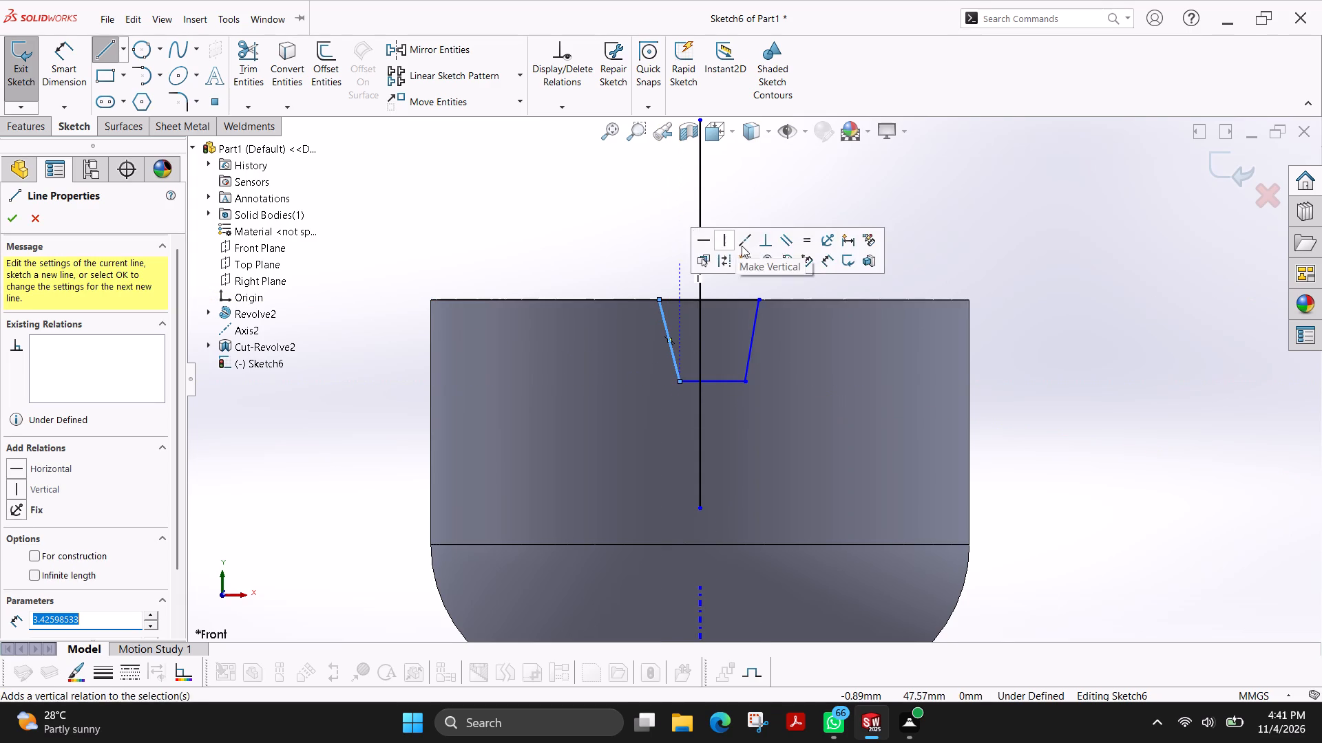
key("Escape")
key("Escape")
key("grave")
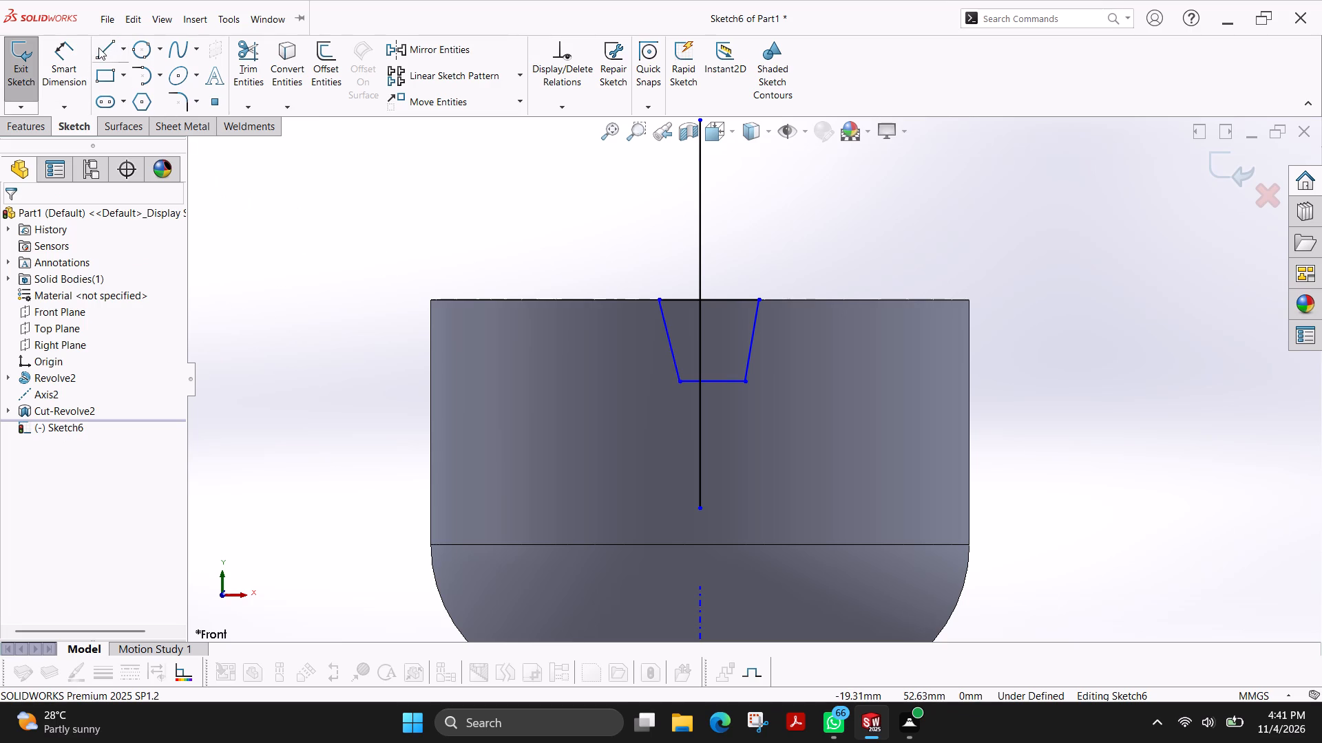
Dimension the trapezoid's top edge to 5 mm.
left_click(70, 69)
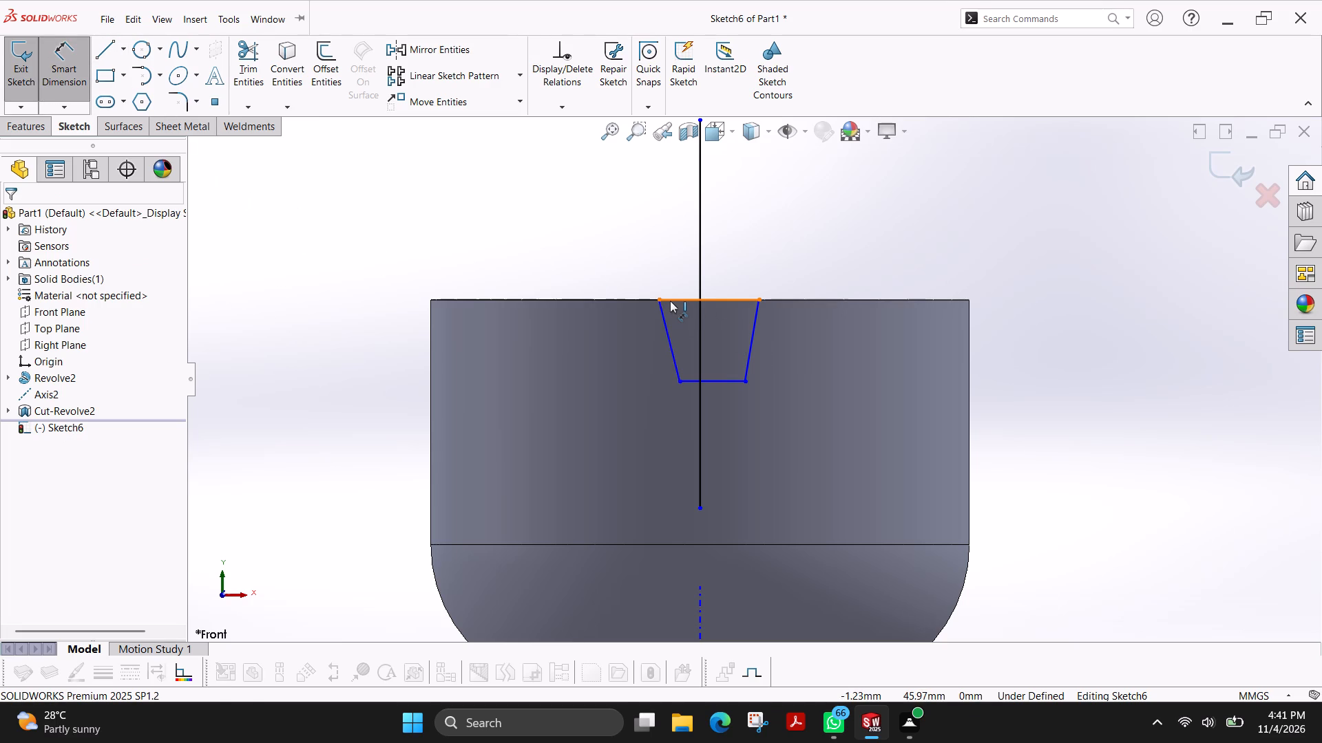
left_click(671, 300)
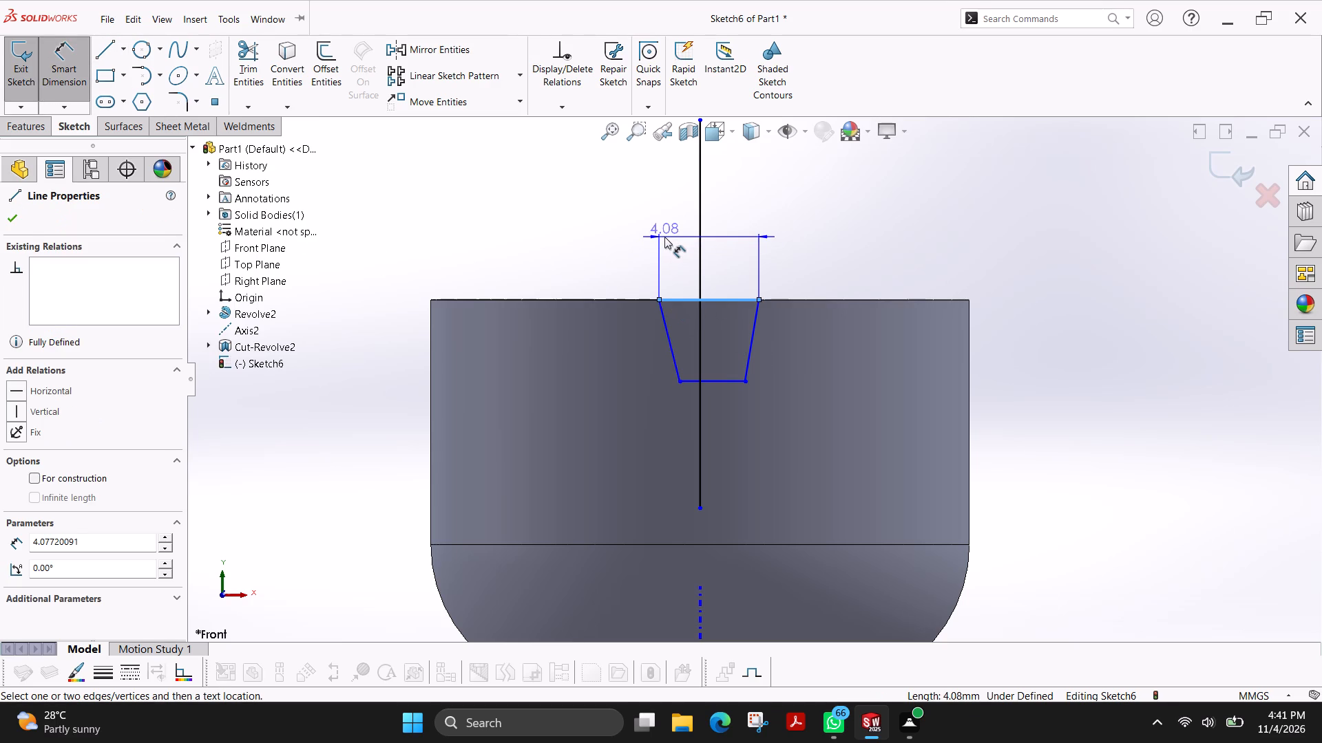
left_click(664, 237)
key("5")
key("Return")
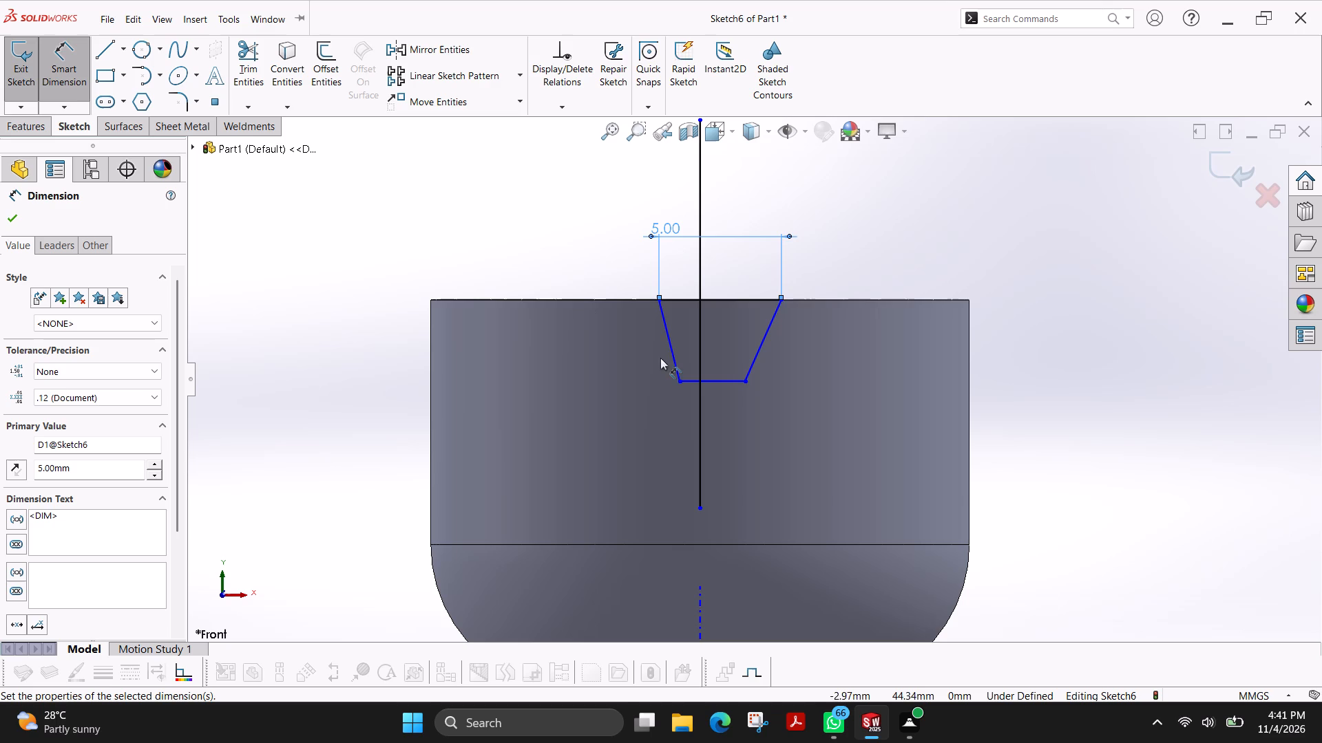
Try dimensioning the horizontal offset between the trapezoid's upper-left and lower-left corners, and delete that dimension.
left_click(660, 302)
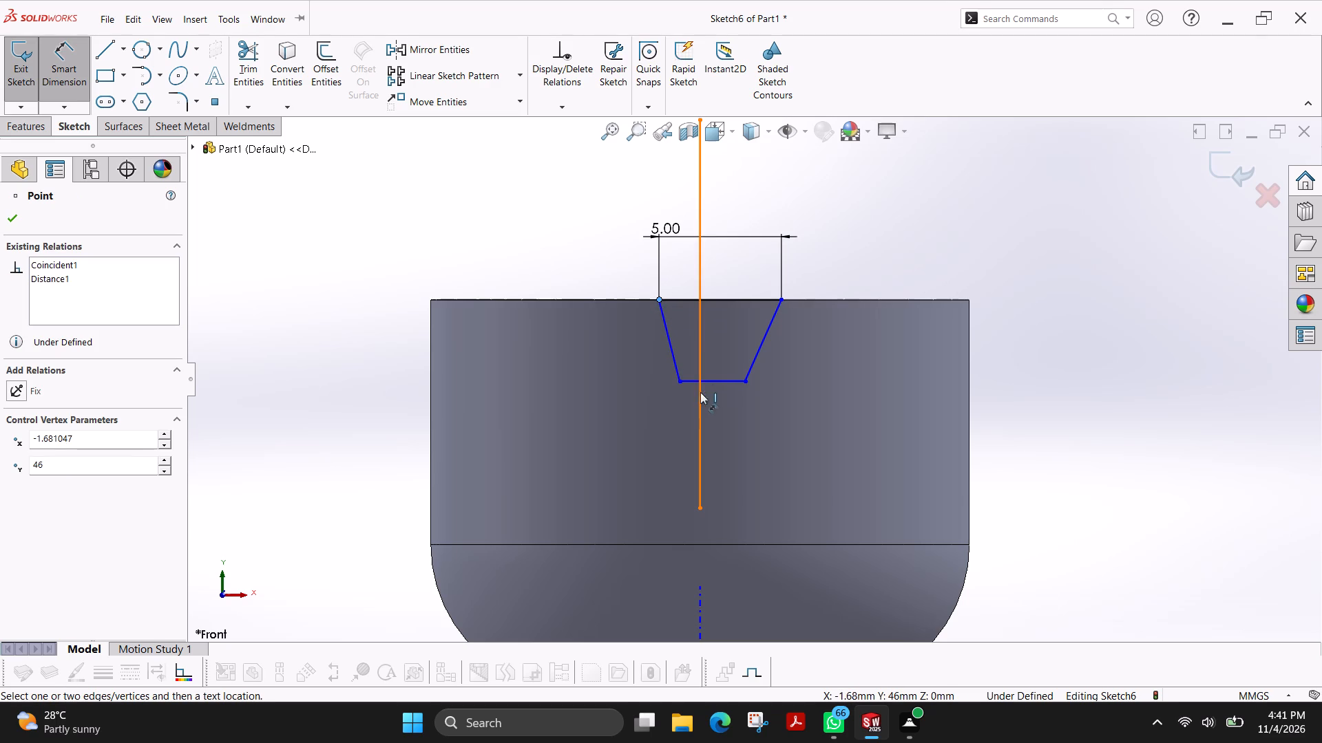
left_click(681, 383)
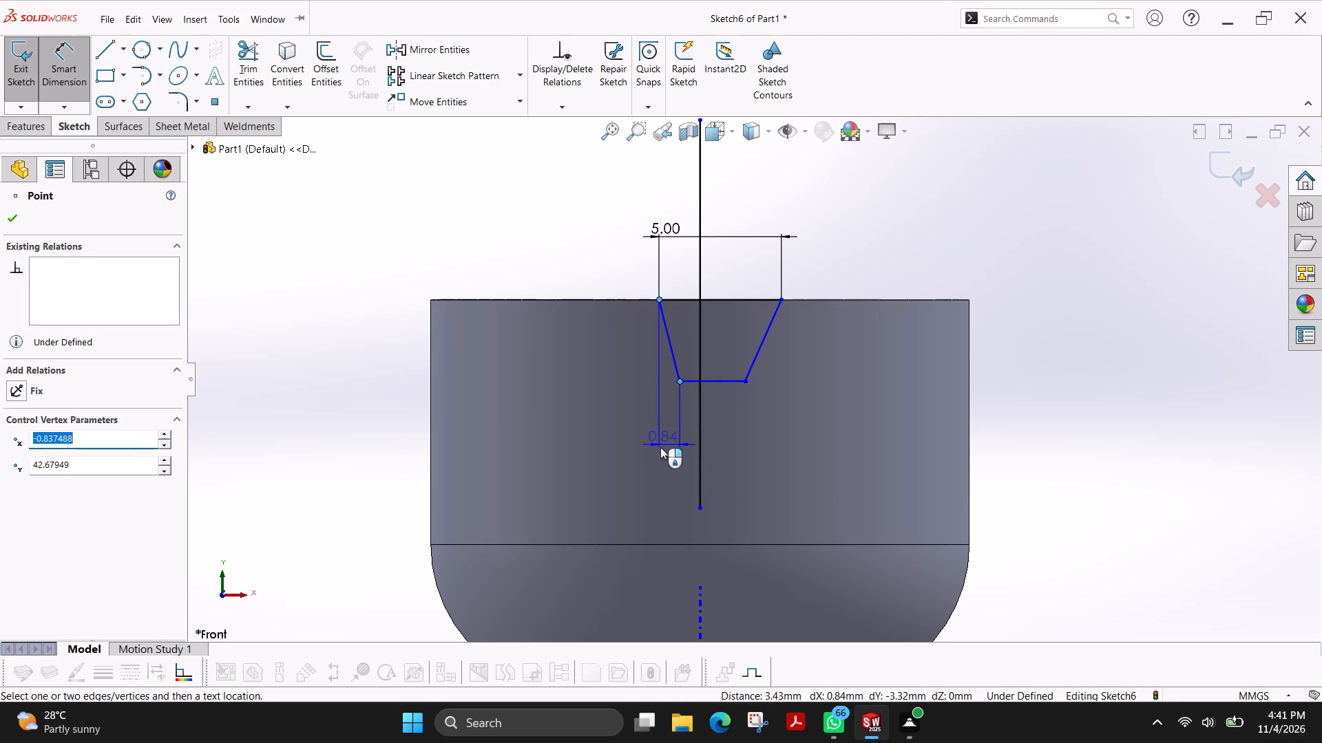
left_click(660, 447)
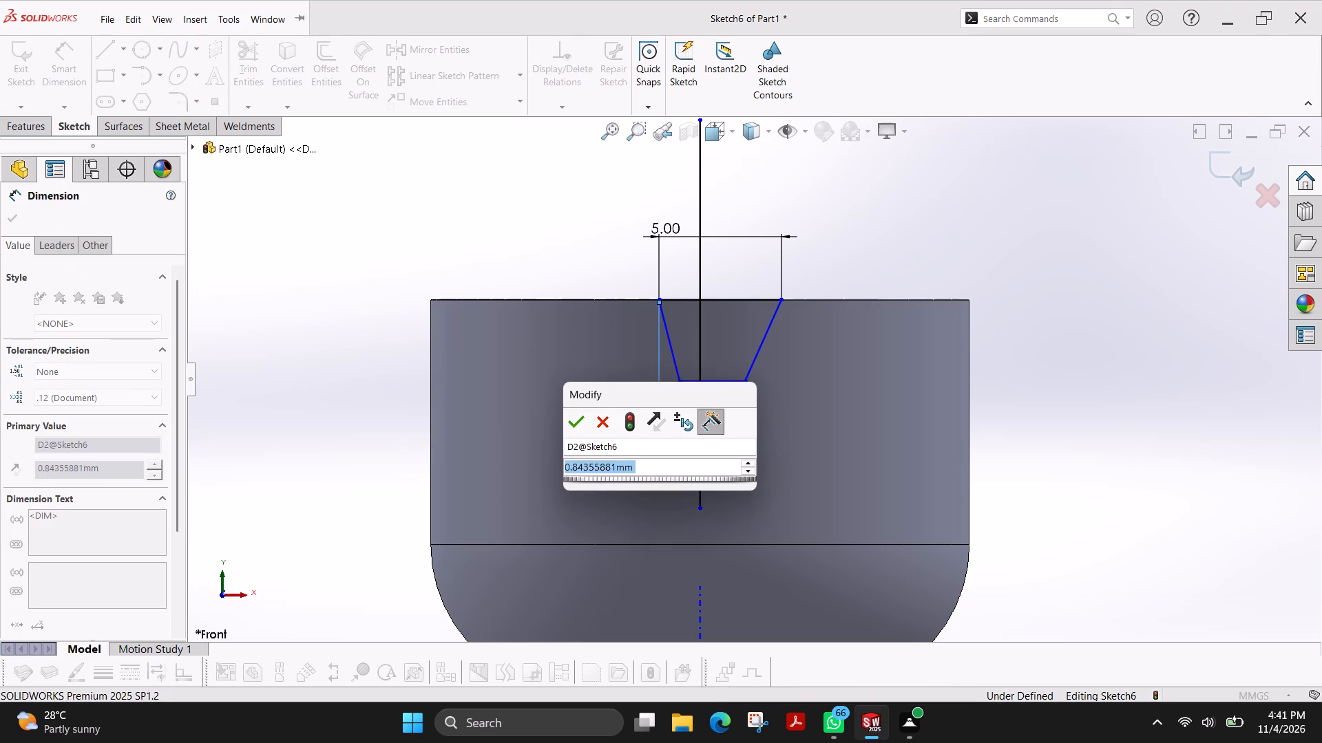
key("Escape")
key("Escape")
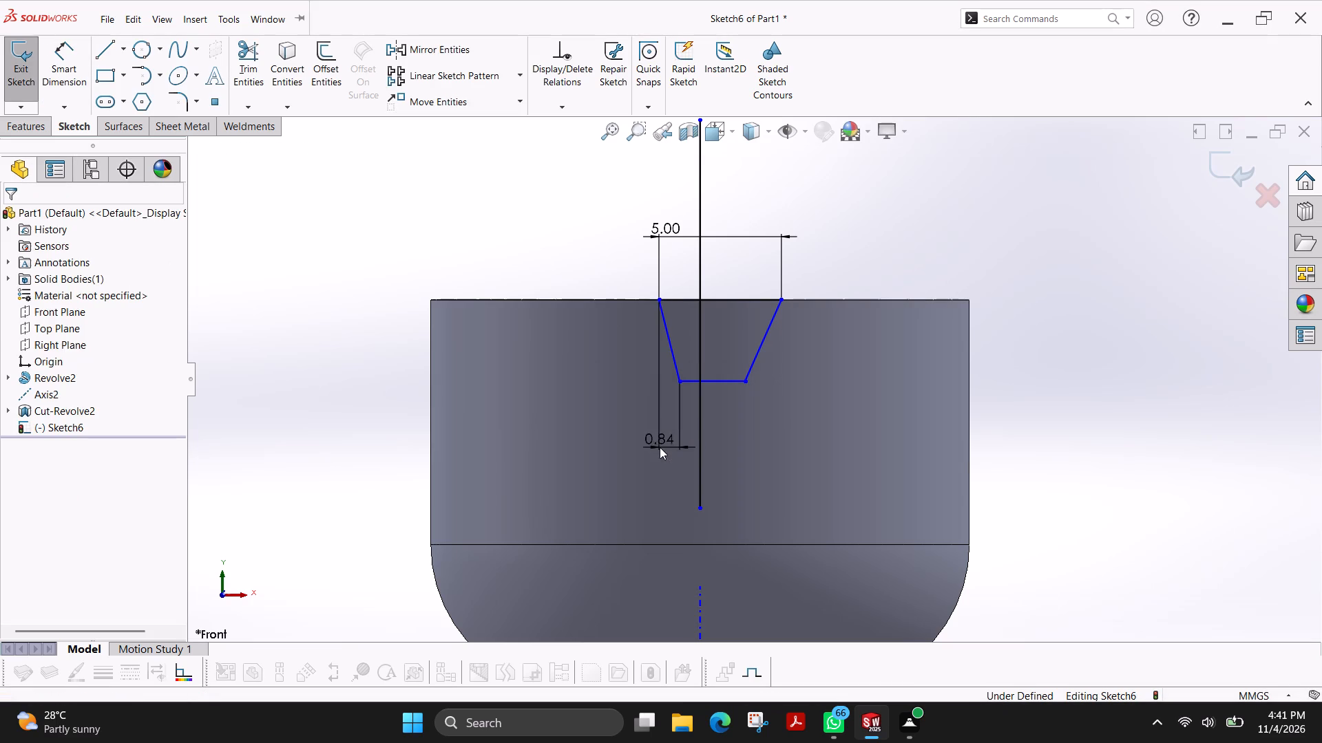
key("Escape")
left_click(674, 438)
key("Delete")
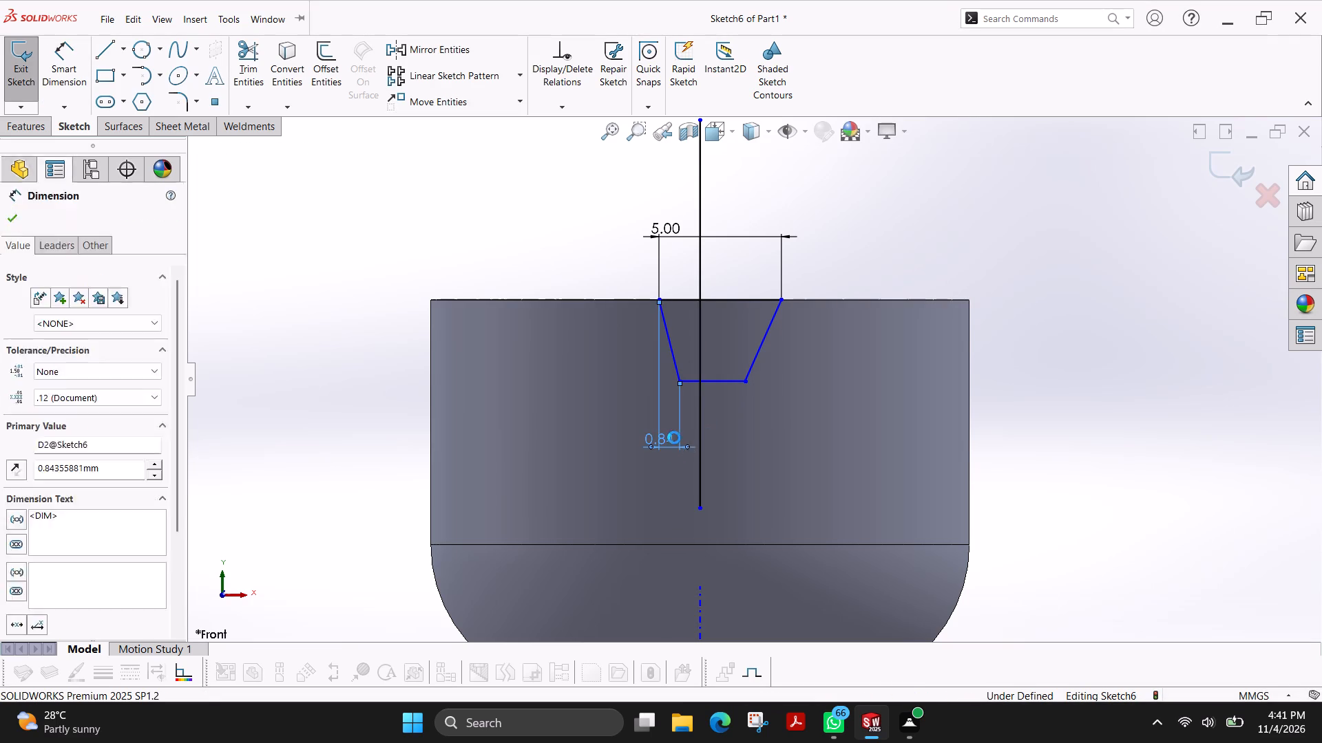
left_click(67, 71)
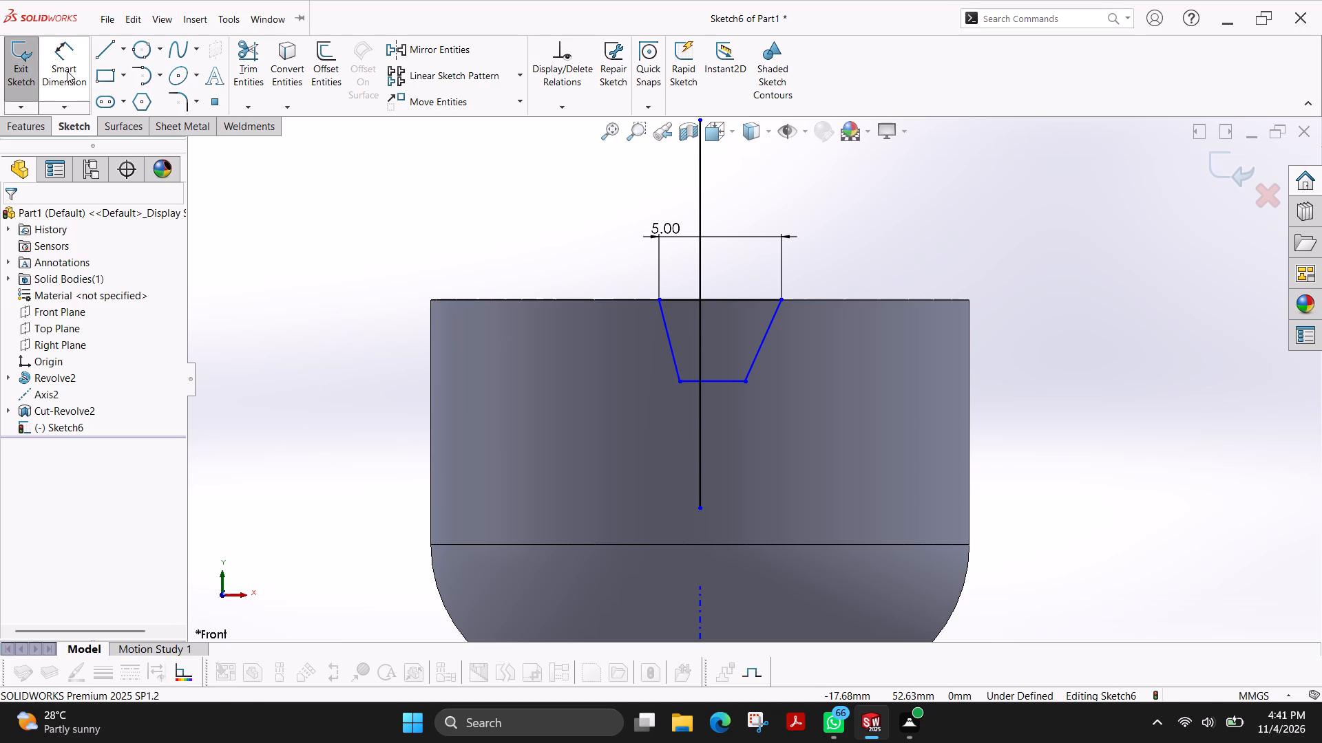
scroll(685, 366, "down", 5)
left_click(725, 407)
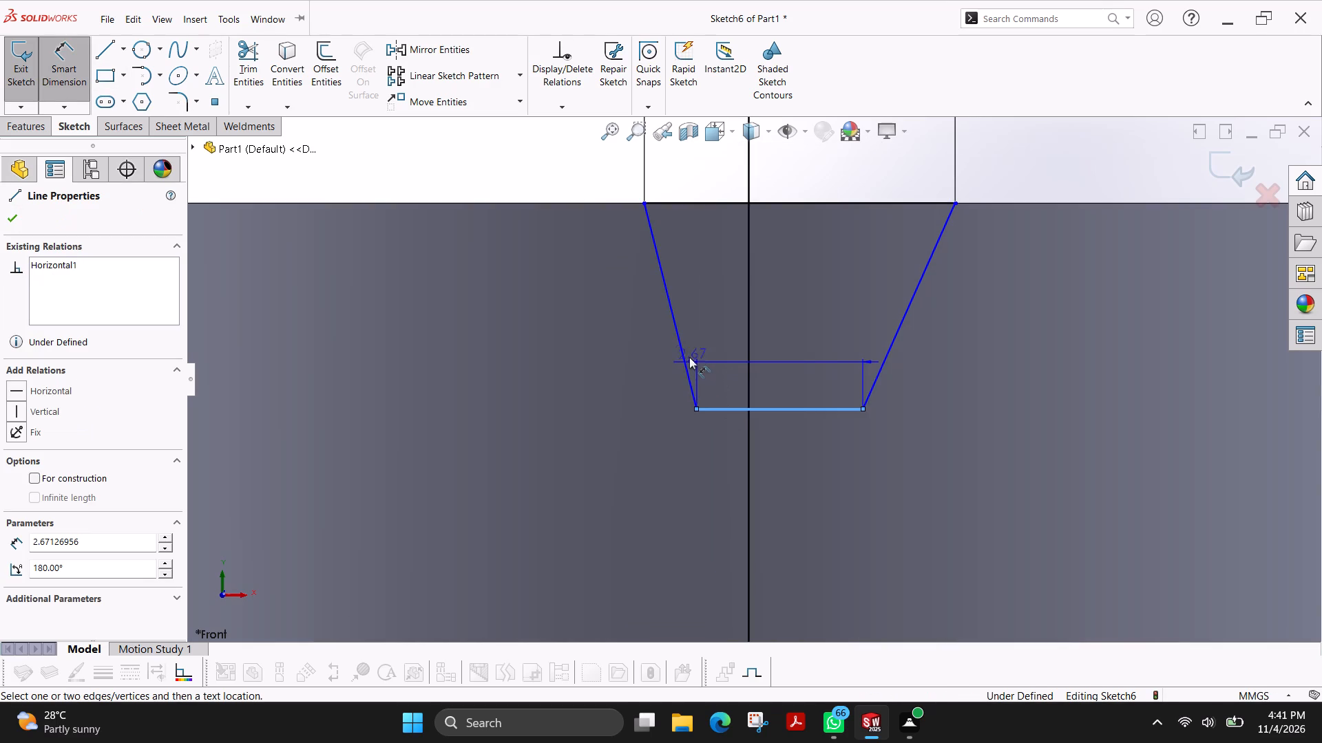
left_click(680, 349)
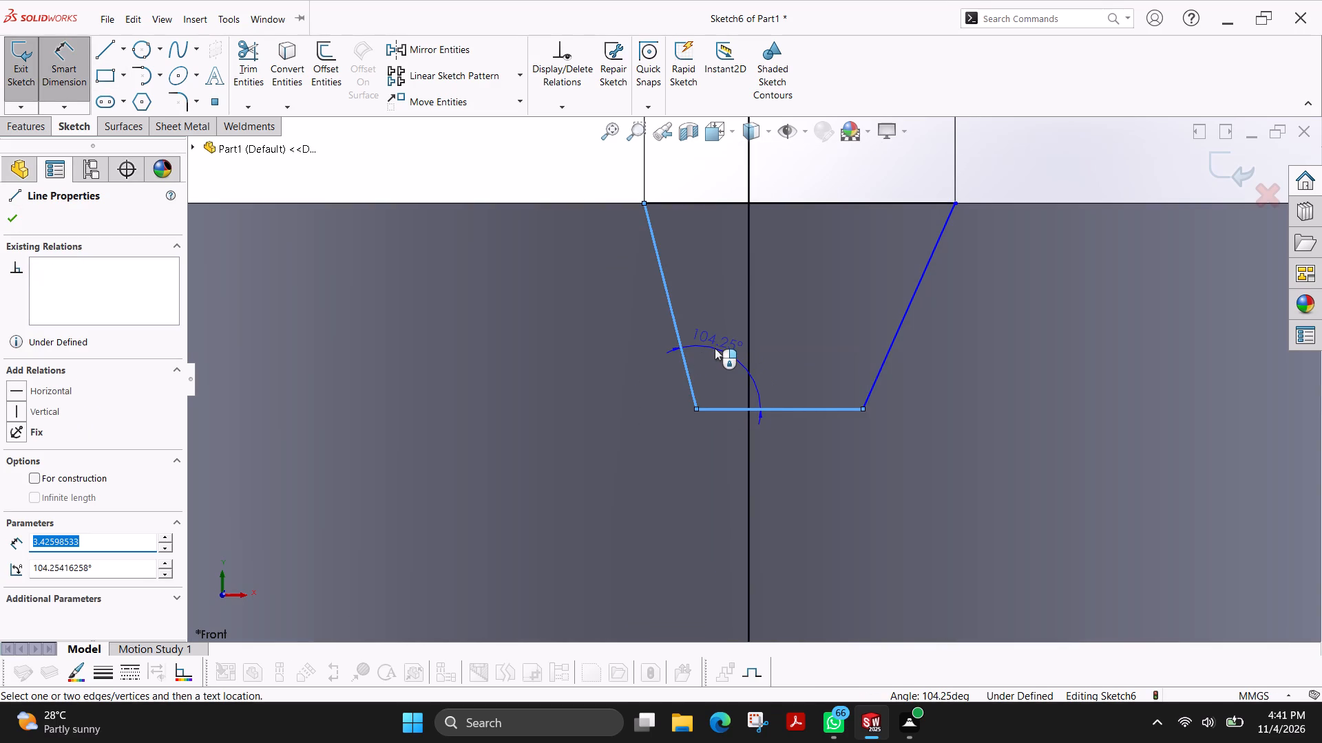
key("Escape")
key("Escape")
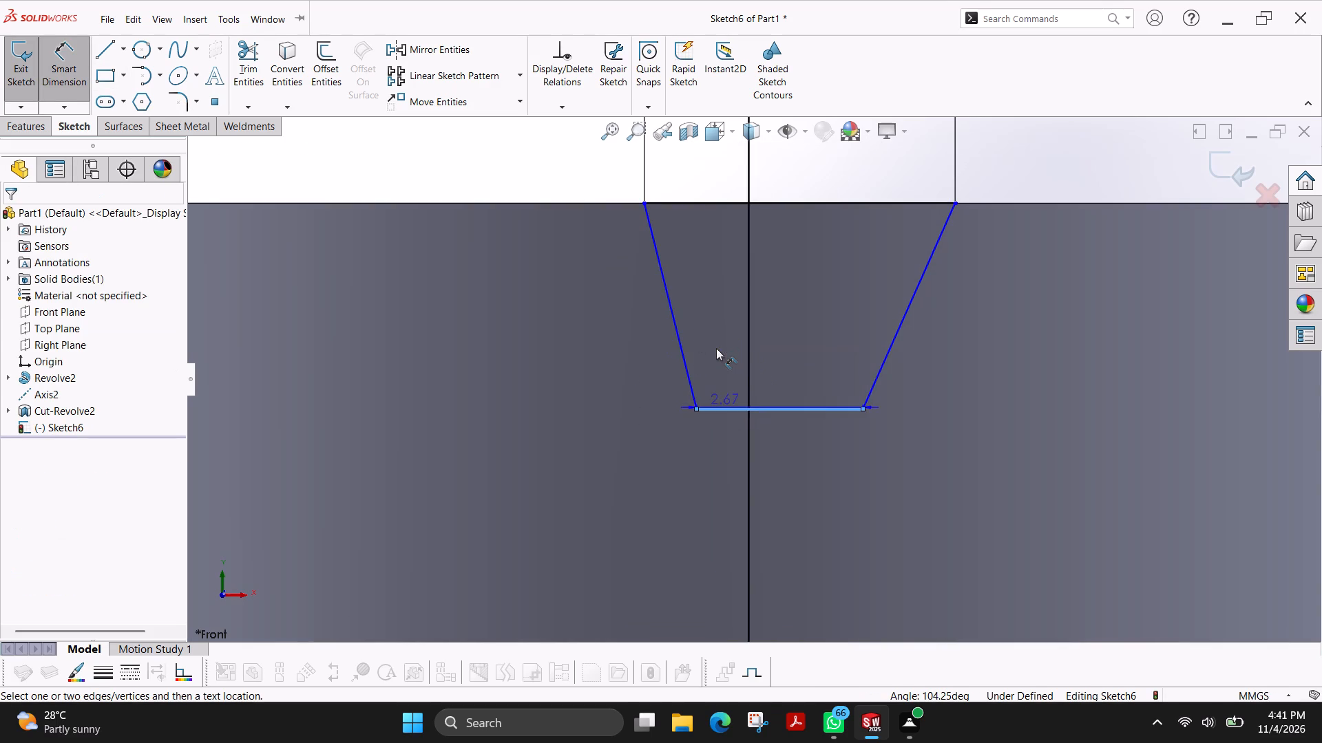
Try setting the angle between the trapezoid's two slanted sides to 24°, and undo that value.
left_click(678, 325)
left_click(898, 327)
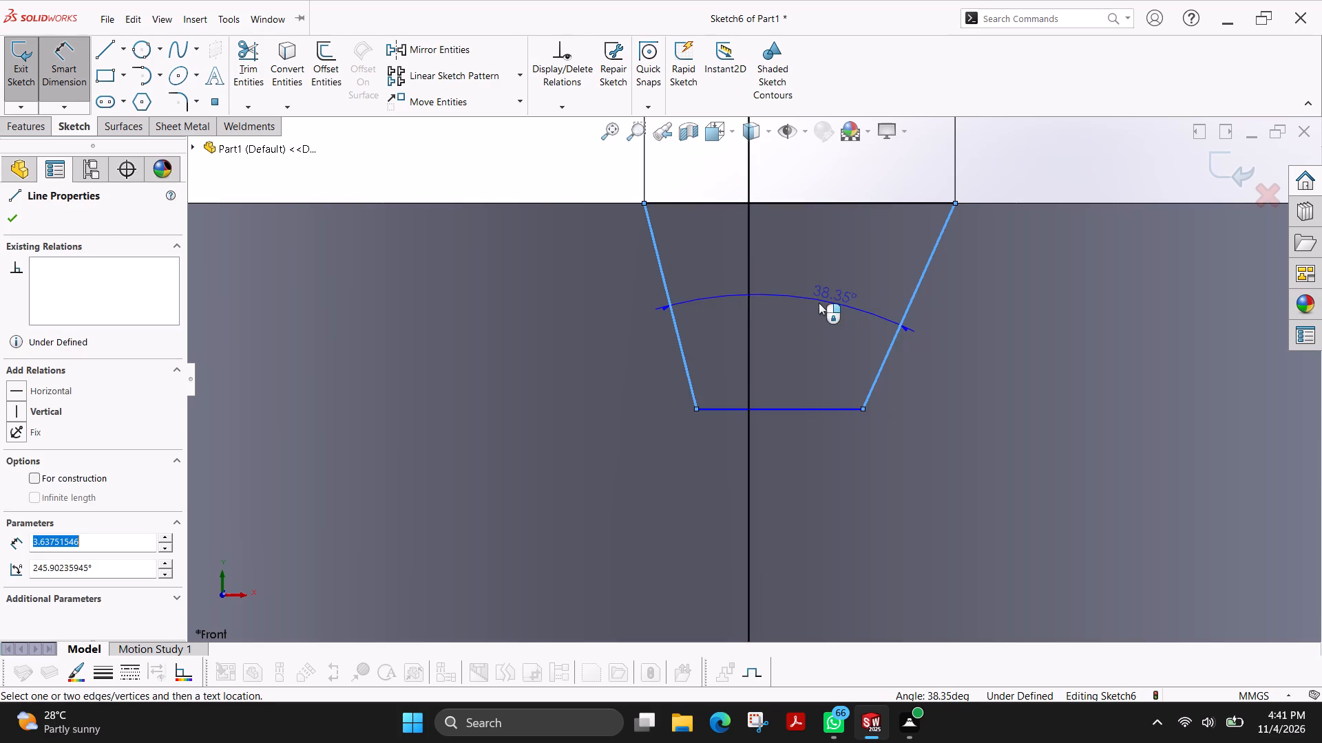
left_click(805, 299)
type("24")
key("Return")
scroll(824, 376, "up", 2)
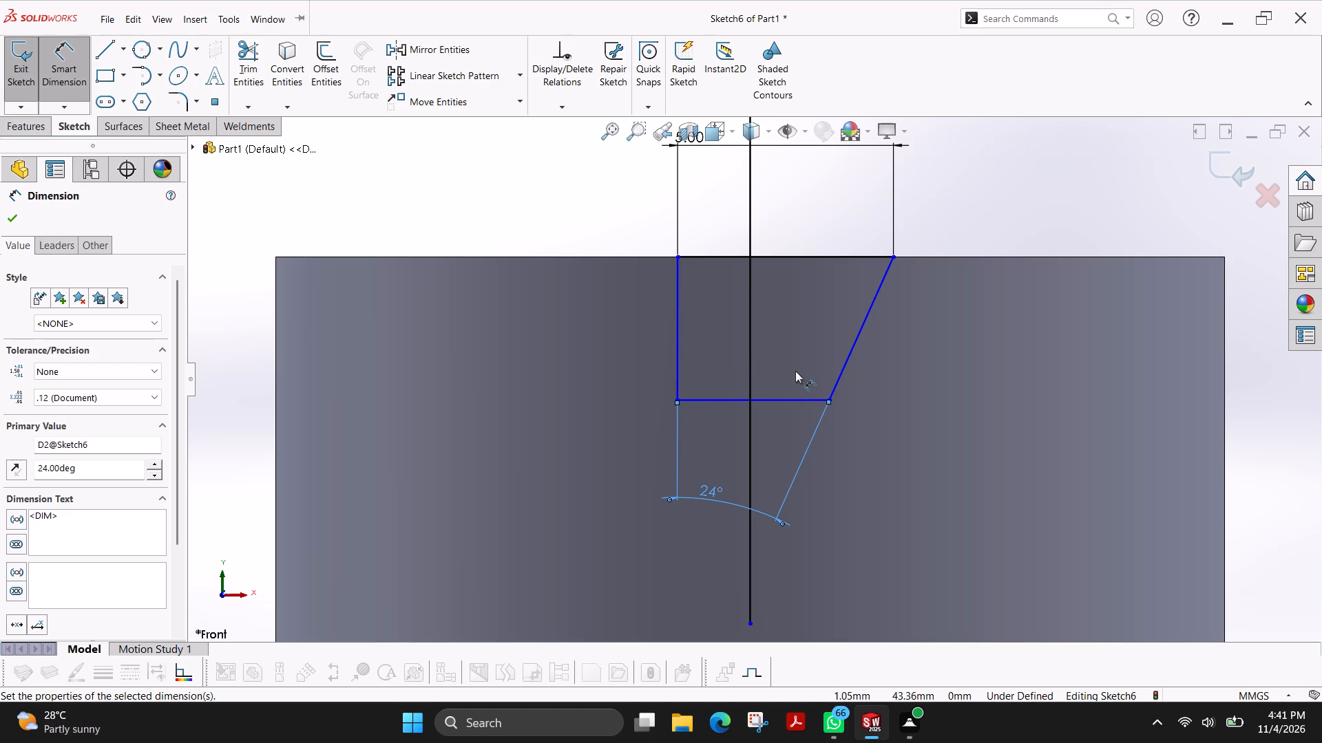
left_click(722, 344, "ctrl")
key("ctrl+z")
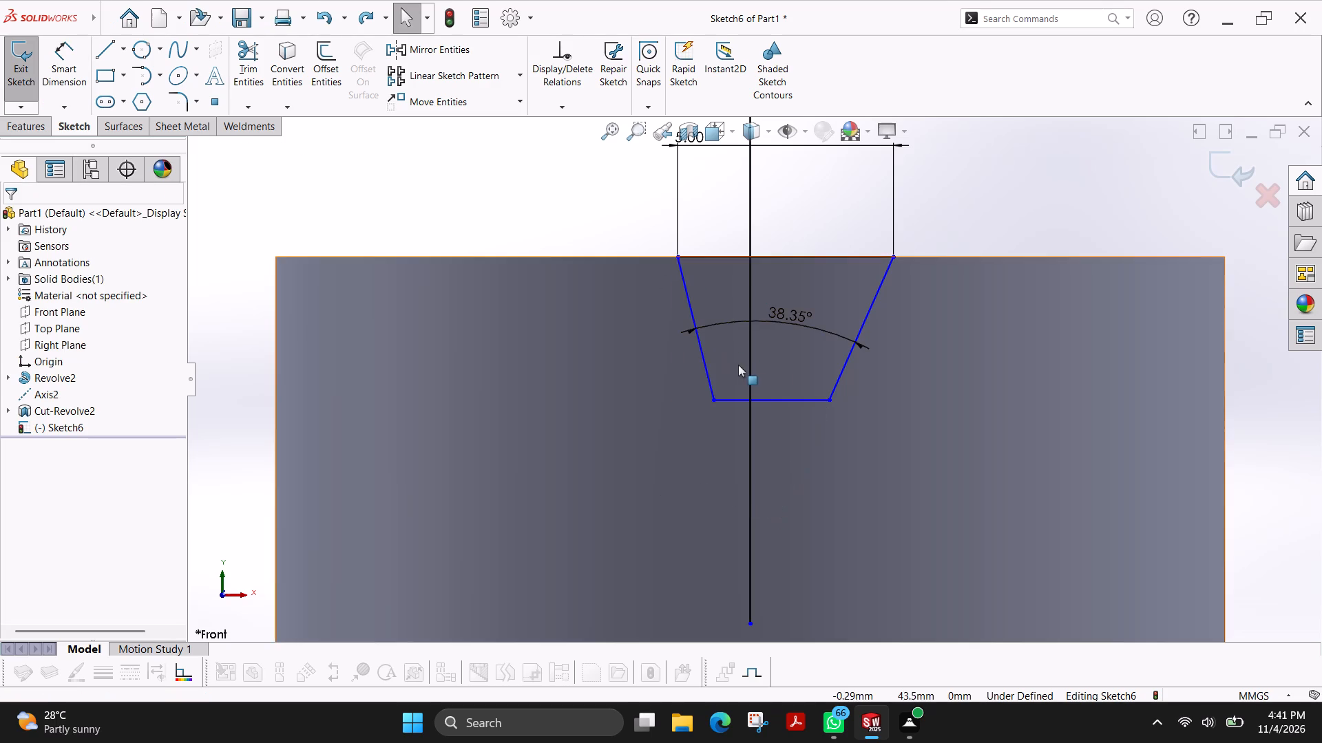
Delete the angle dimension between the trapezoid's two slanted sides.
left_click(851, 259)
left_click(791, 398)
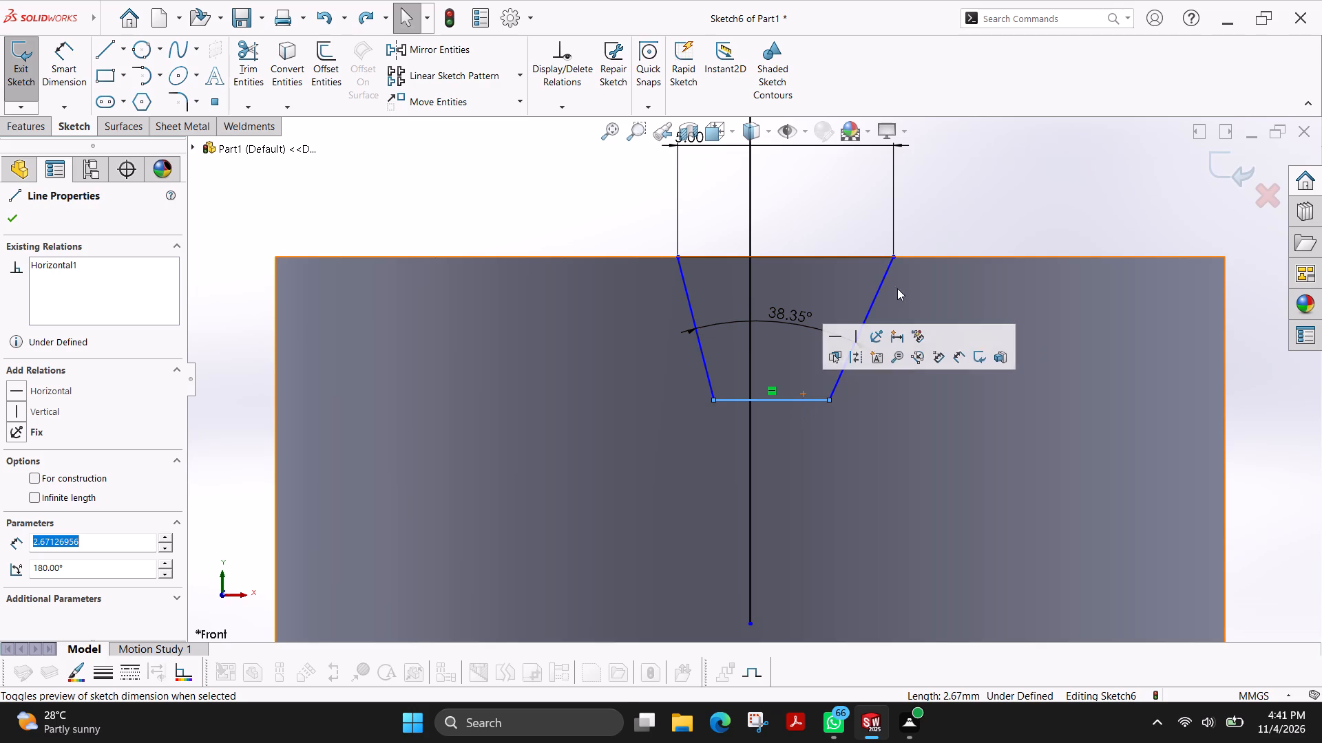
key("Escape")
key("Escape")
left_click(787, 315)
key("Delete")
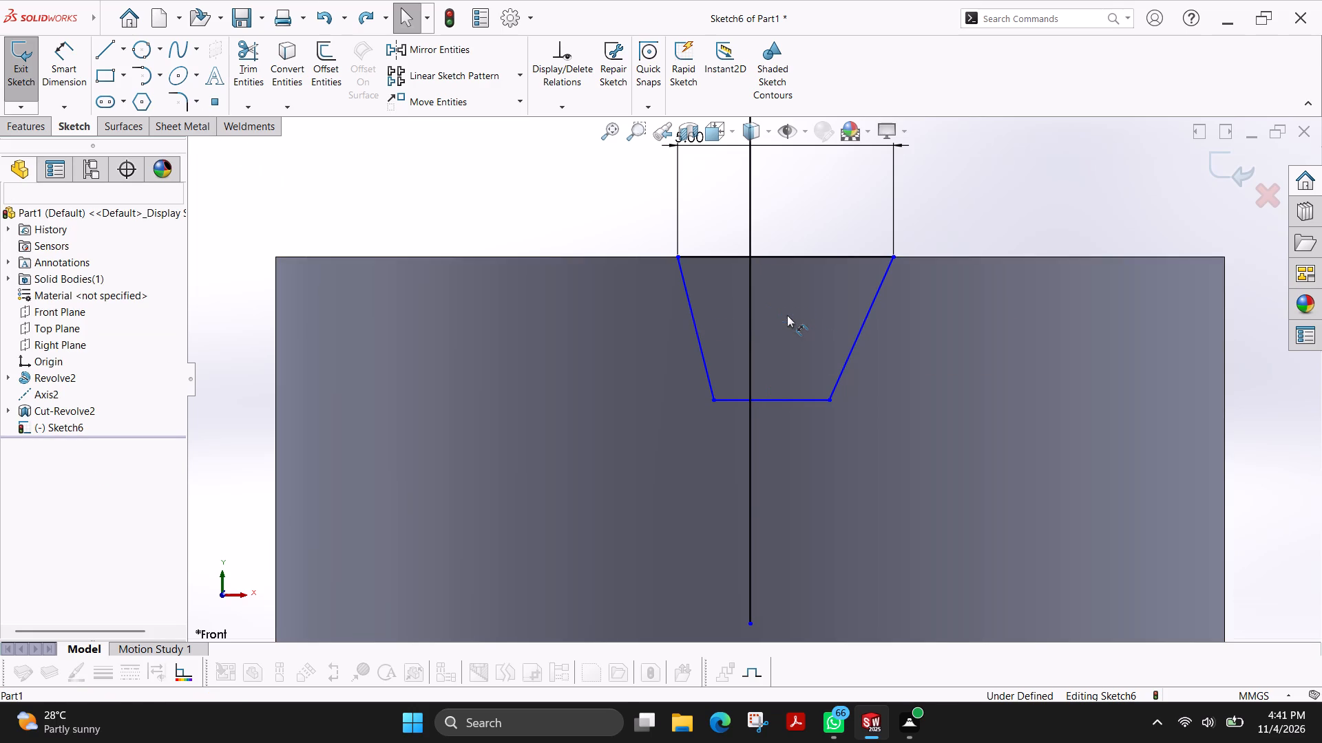
Dimension the trapezoid's depth between its top and bottom edges to 4 mm.
left_click(72, 73)
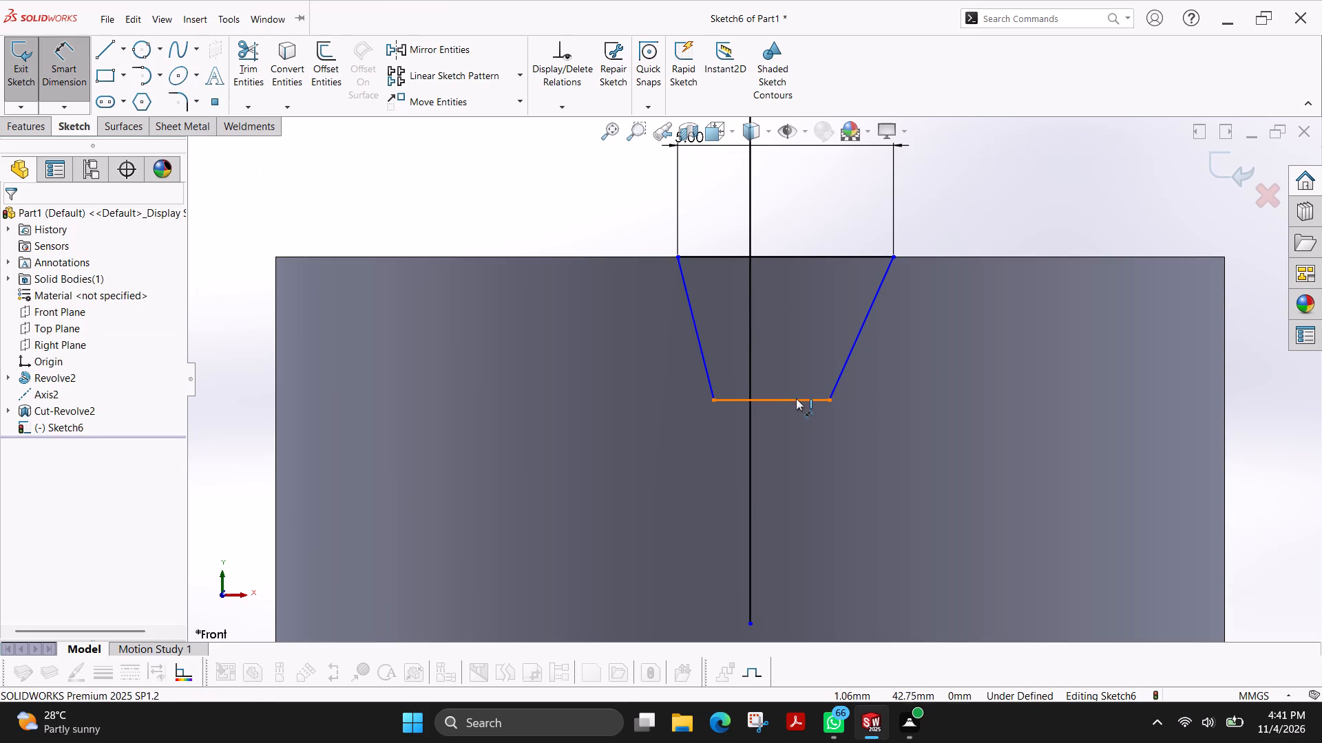
left_click(796, 400)
left_click(808, 257)
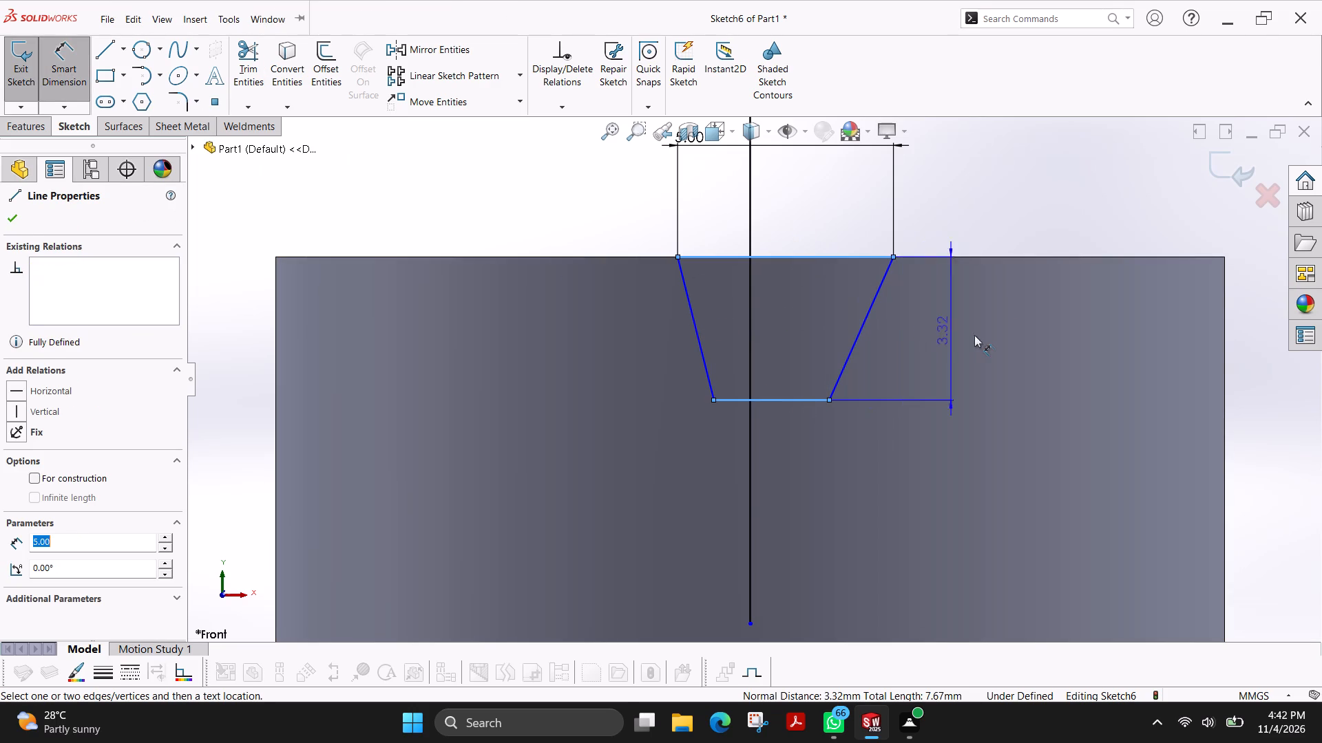
left_click(974, 335)
key("4")
key("Return")
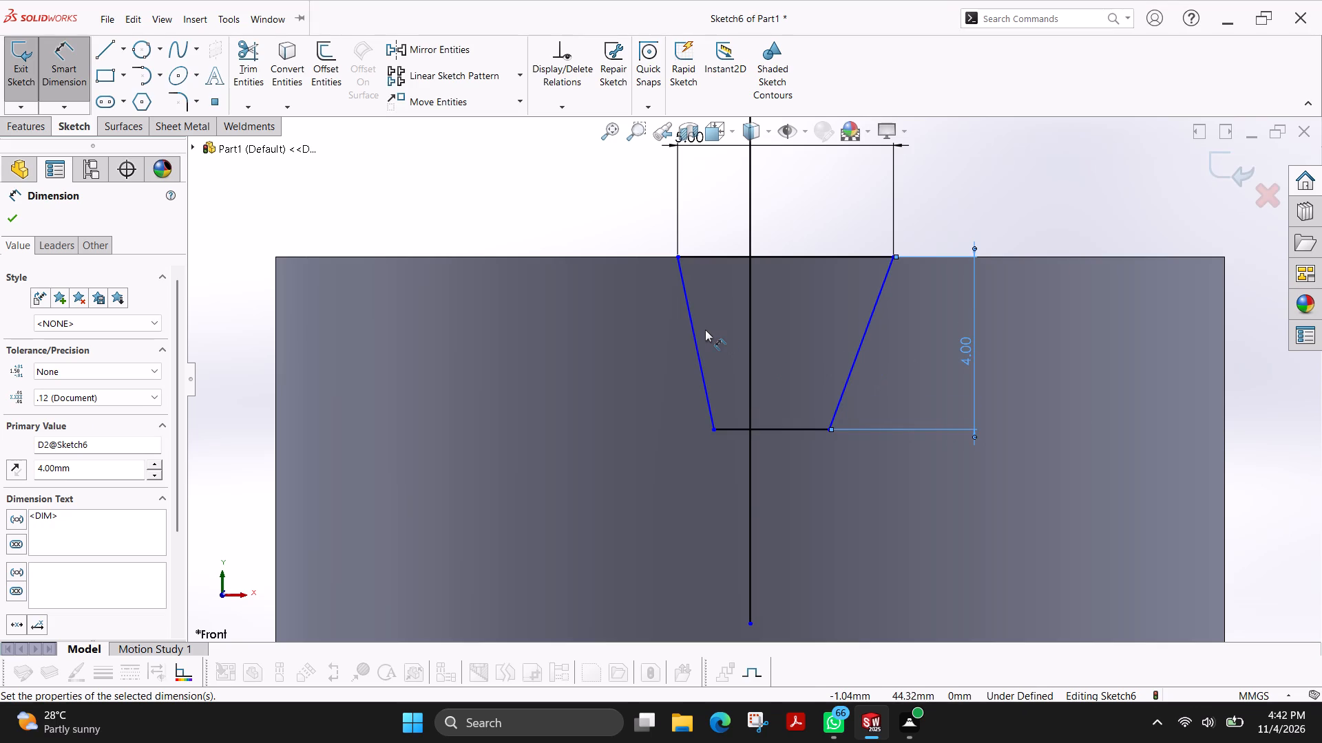
Dimension the distance from the trapezoid's upper-left corner to the vertical centre line to 2.5 mm.
scroll(755, 238, "up", 1)
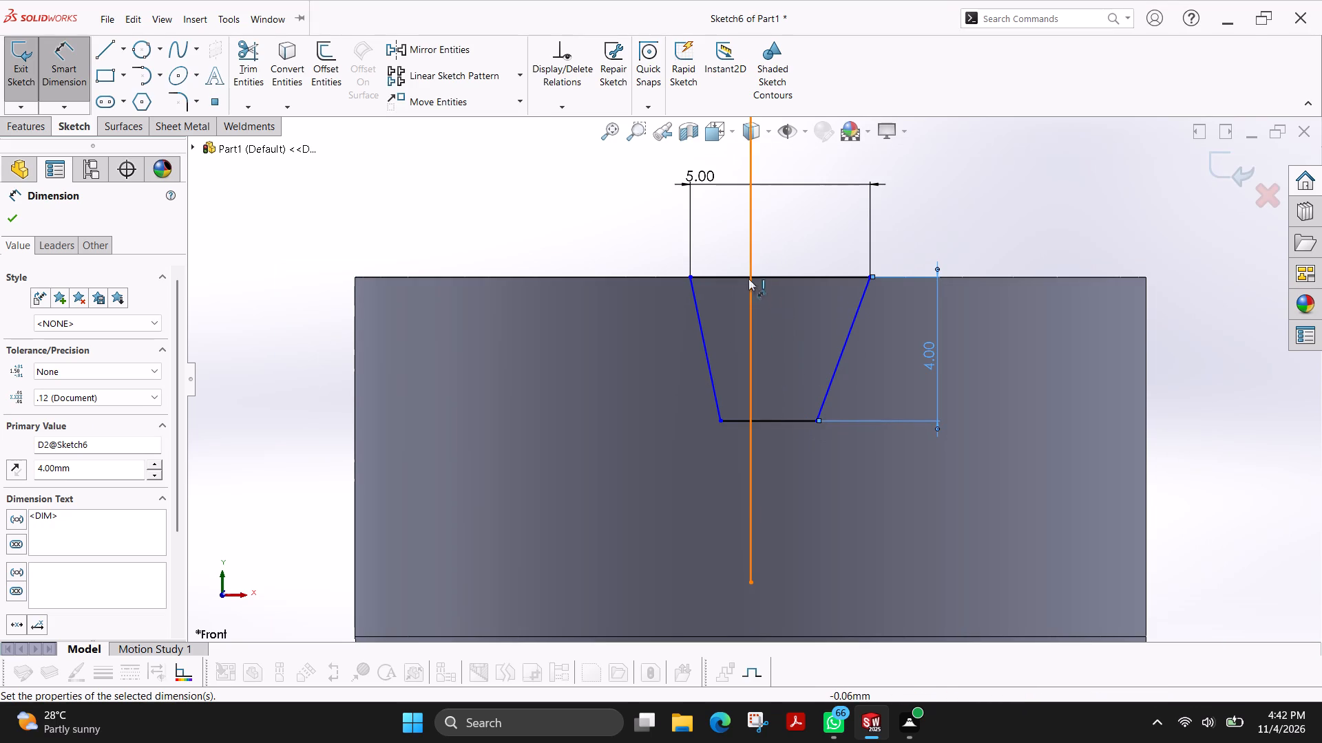
left_click(690, 278)
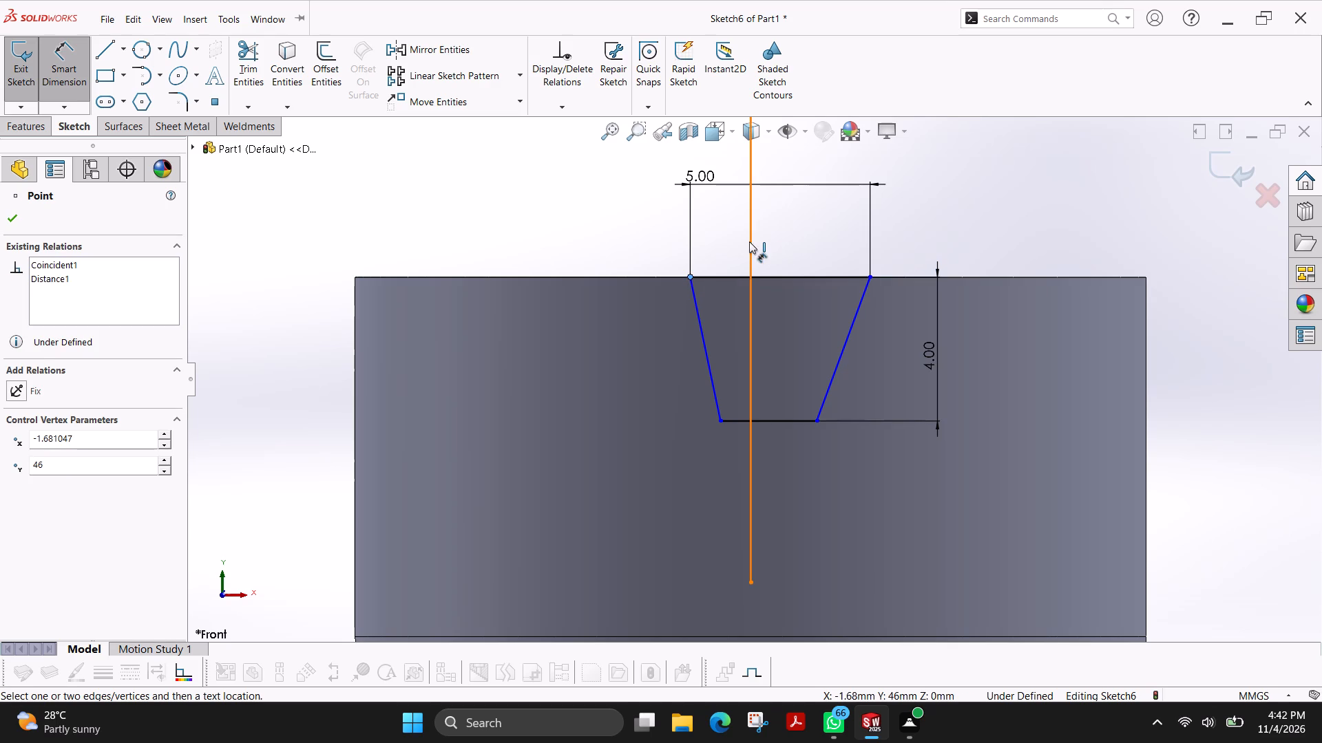
left_click(748, 241)
left_click(722, 243)
type("2.5")
key("Return")
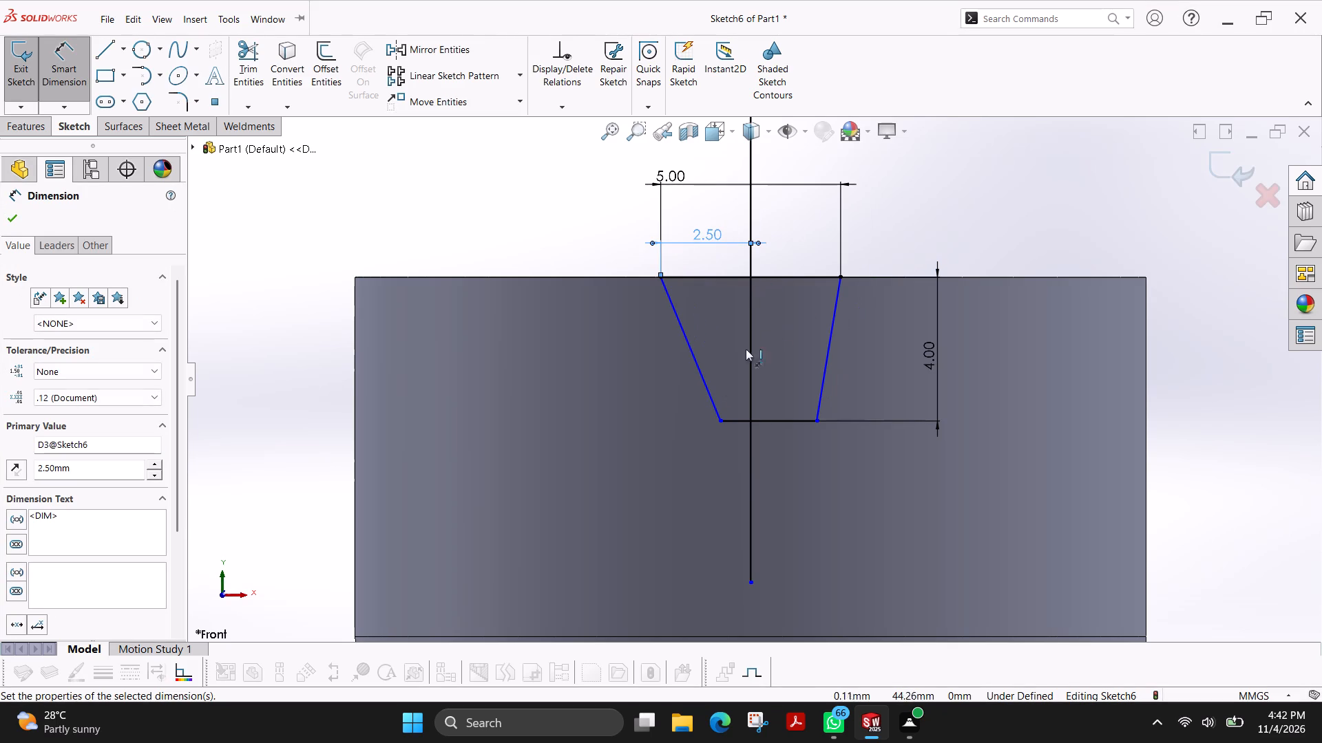
Dimension the angle between the trapezoid's two sides to 24° and place the dimension between them inside the profile.
left_click(707, 386)
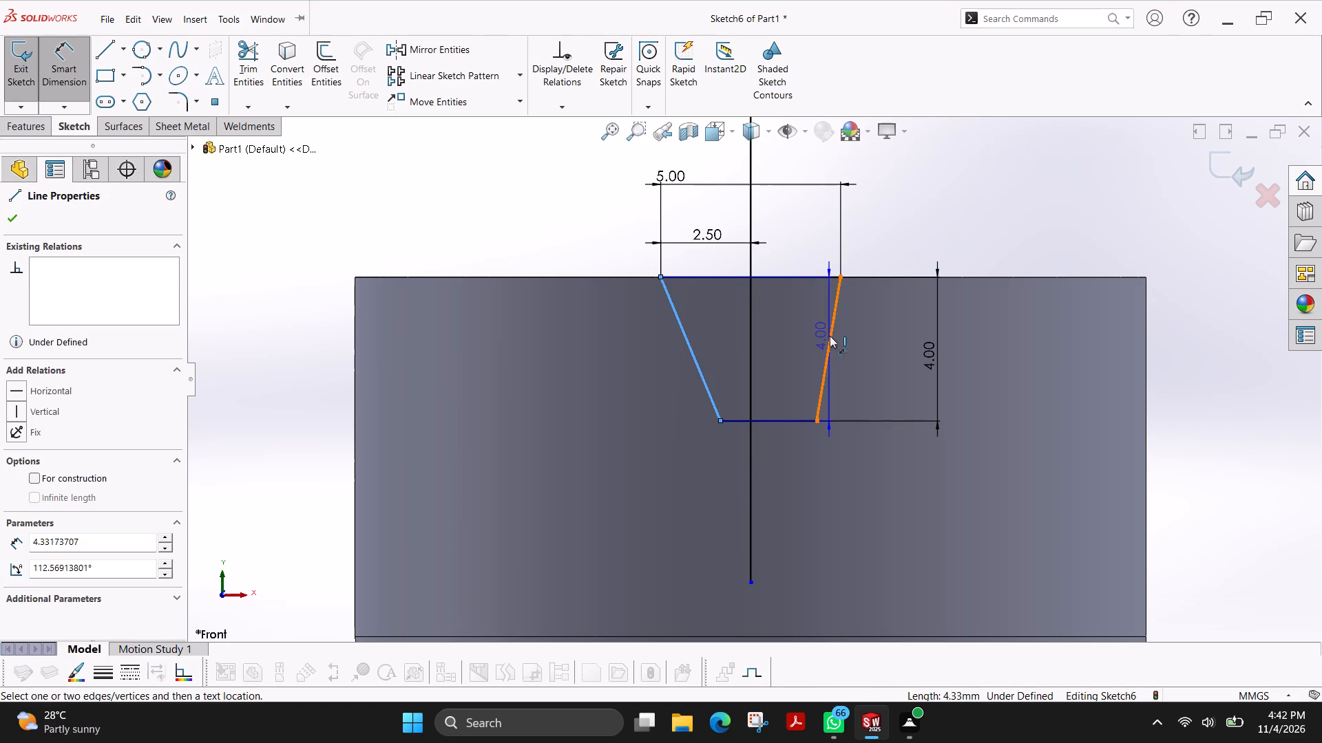
left_click(830, 336)
left_click(779, 328)
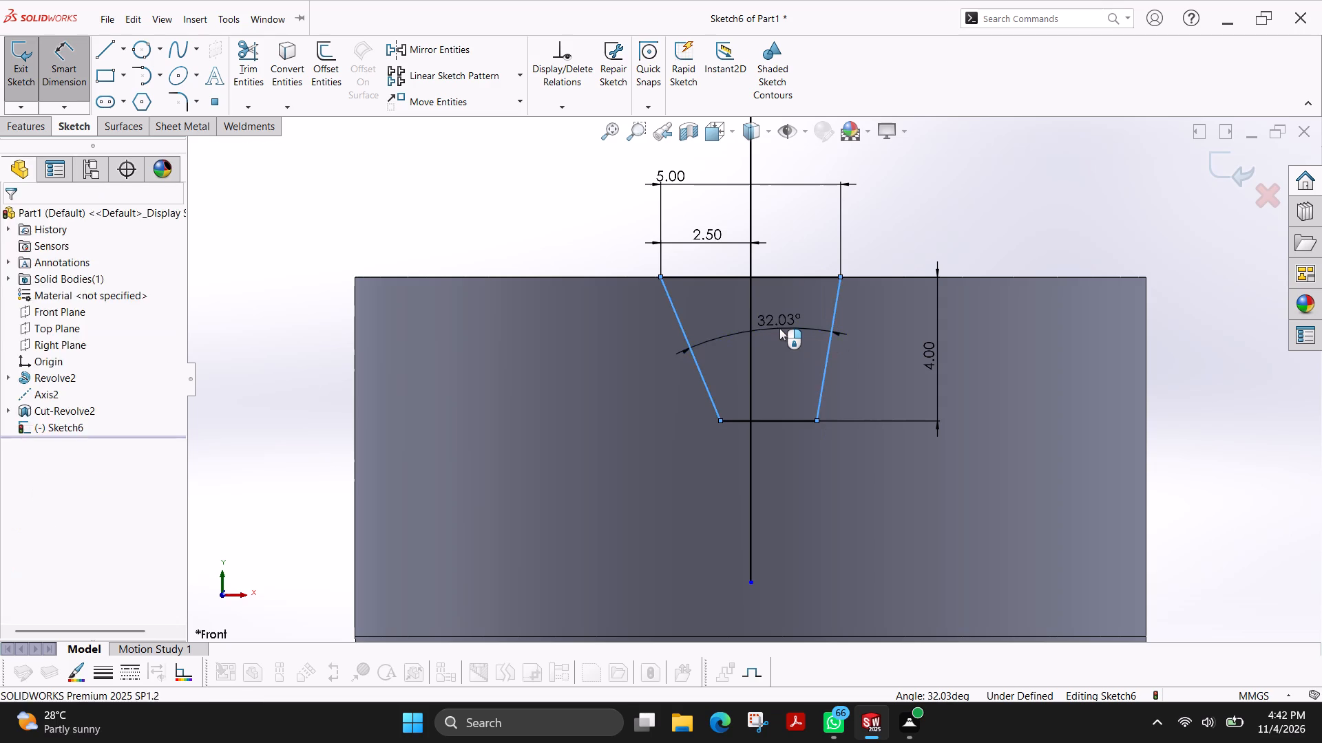
type("24")
key("Return")
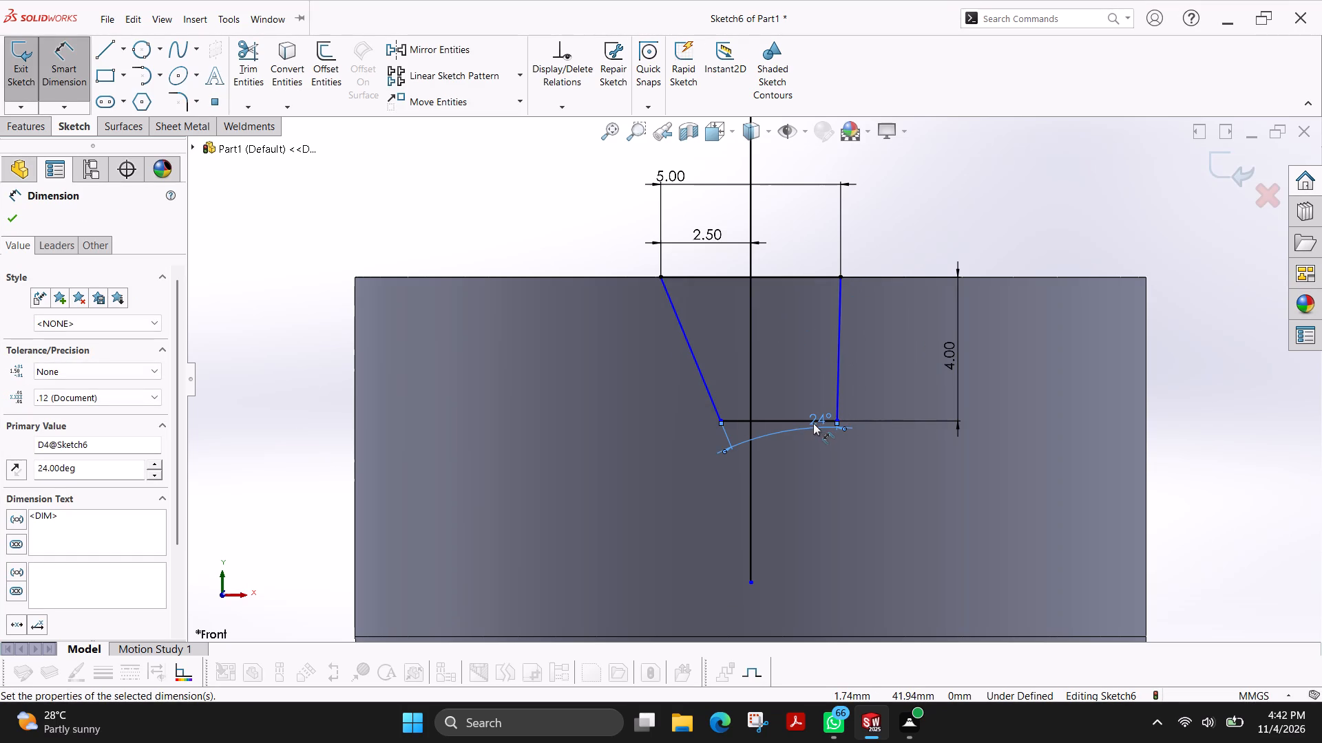
left_click_drag(813, 423, 747, 331)
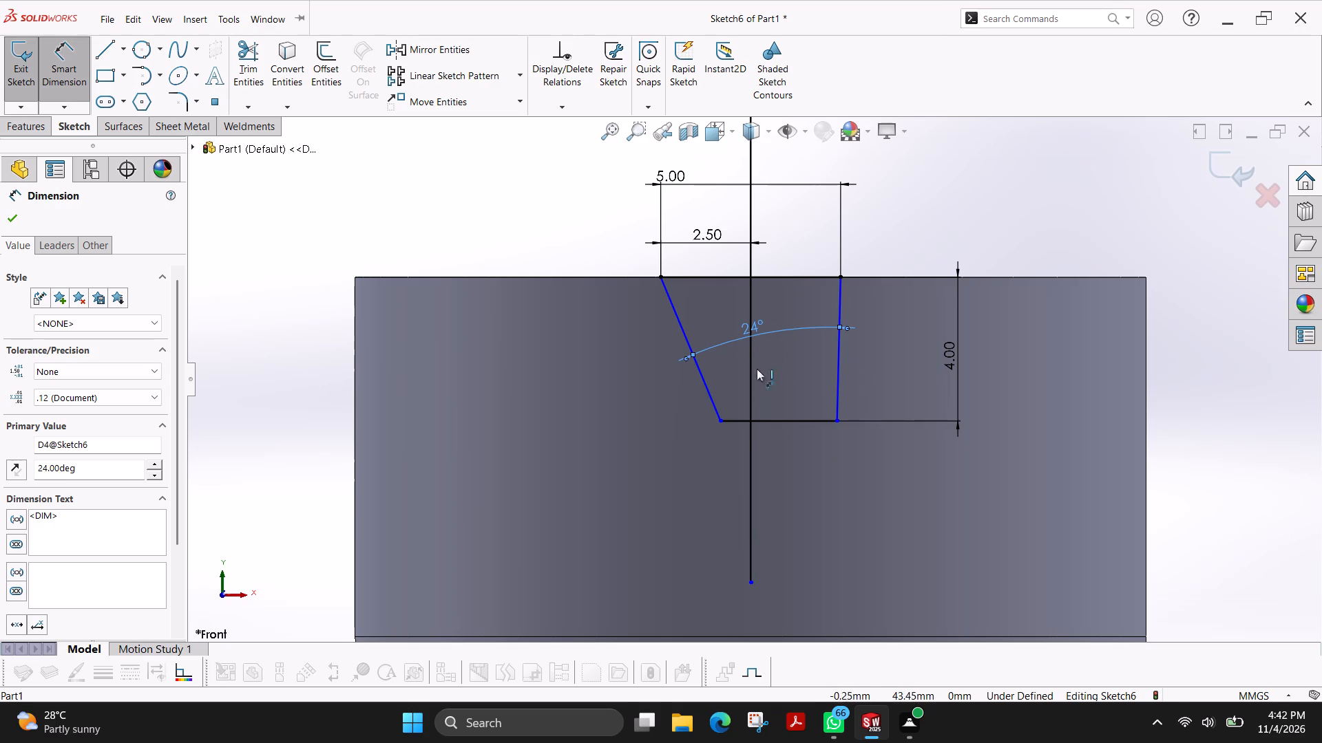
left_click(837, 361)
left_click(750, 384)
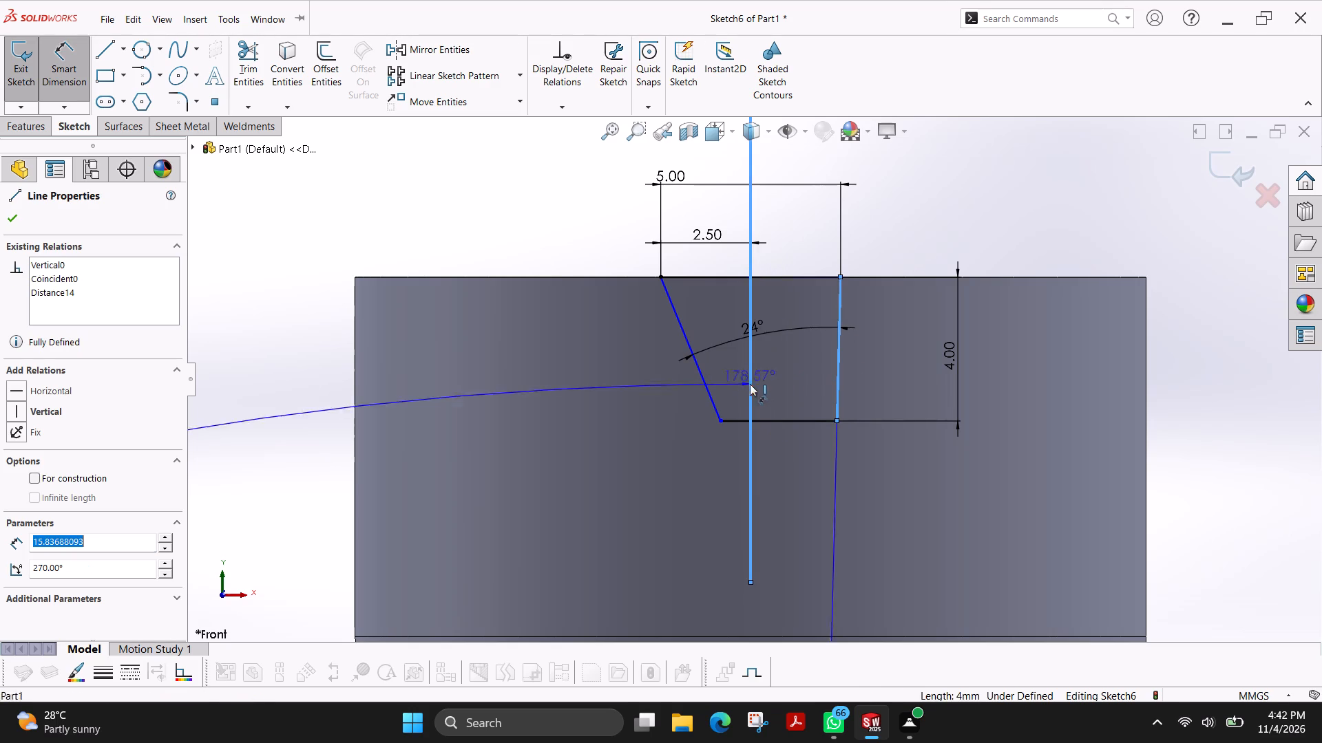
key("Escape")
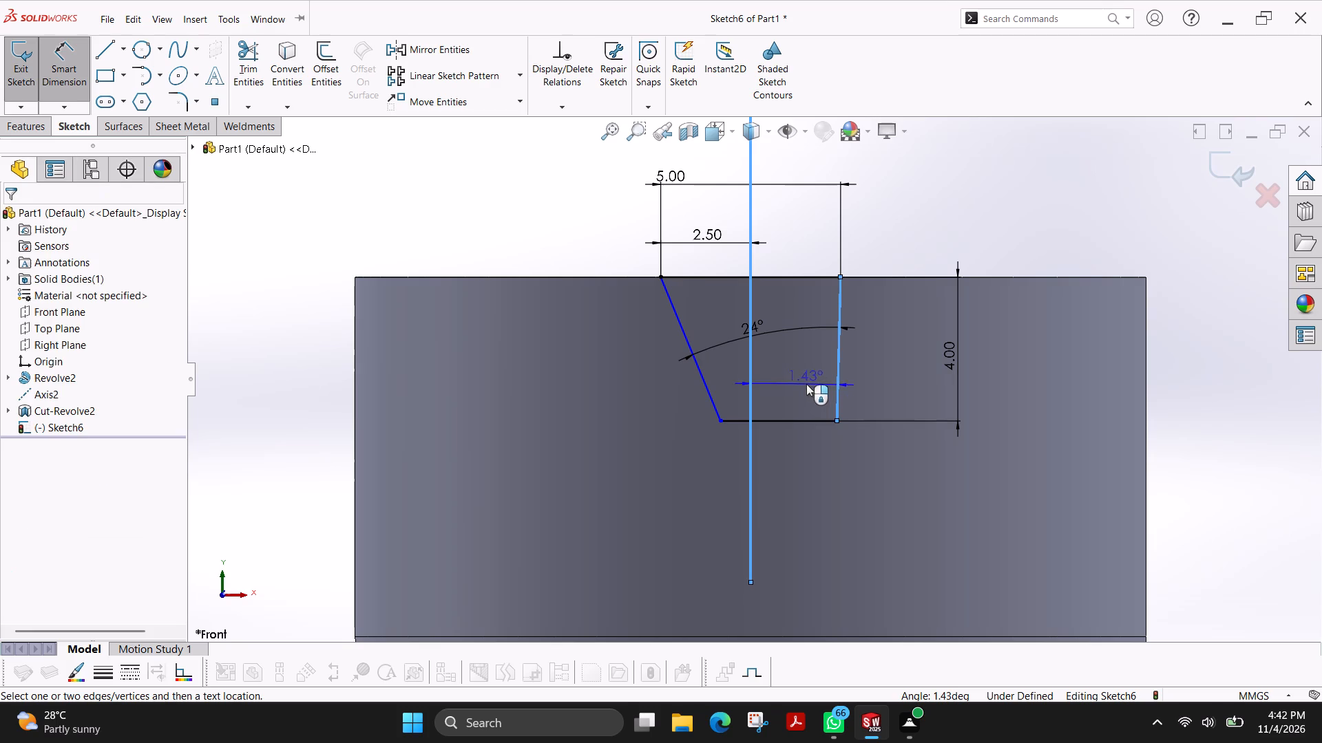
Undo the trapezoid's dimensions and all of its sketched lines, leaving only the vertical centre line in the sketch.
key("ctrl+z")
key("ctrl+z")
key("ctrl+z")
key("ctrl+z")
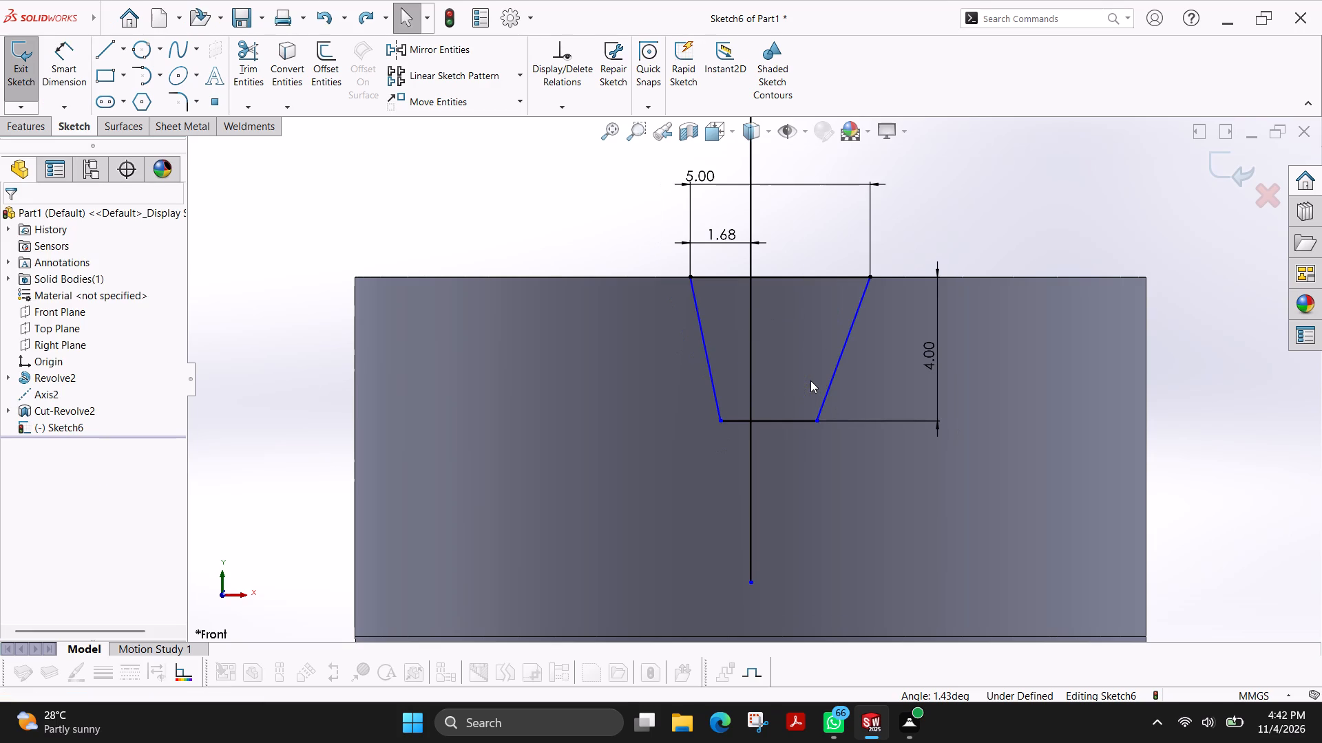
key("ctrl+z")
key("ctrl+z")
key("ctrl+z")
key("ctrl+z")
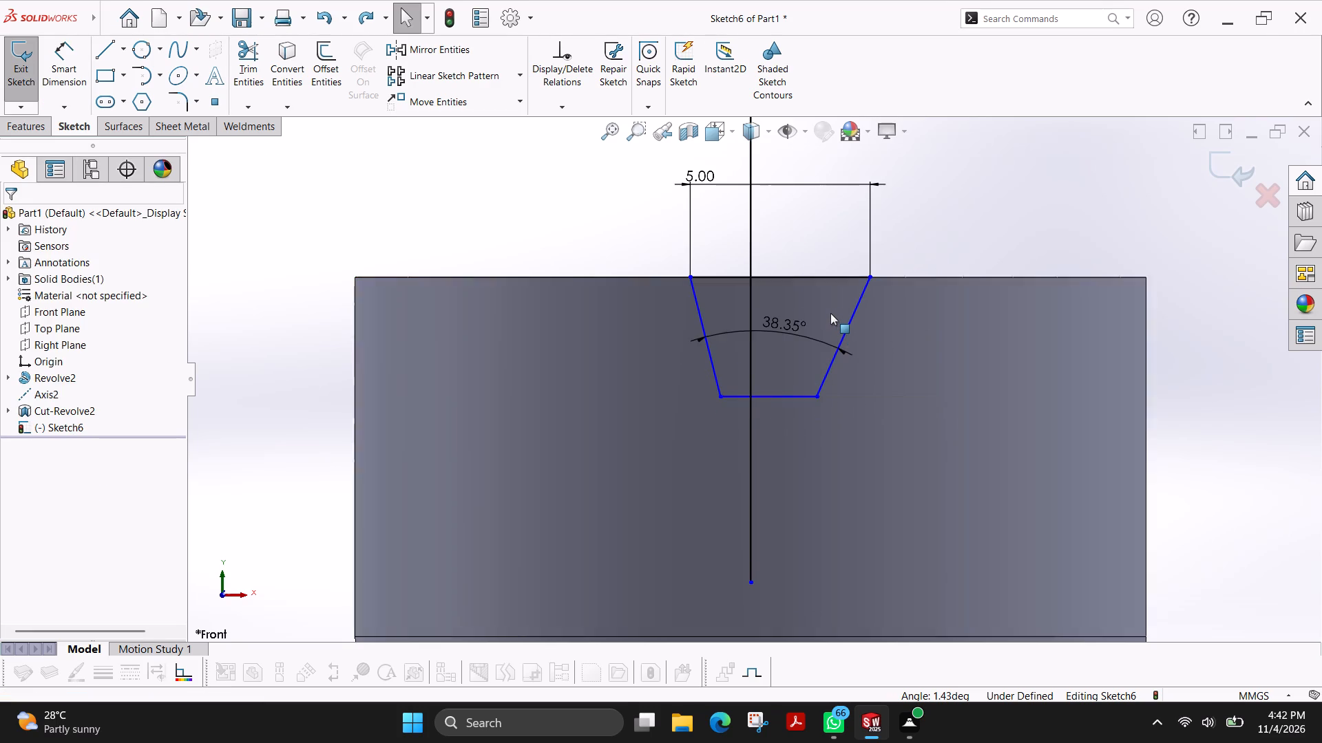
key("ctrl+z")
key("ctrl+z")
key("ctrl+z")
key("ctrl+z")
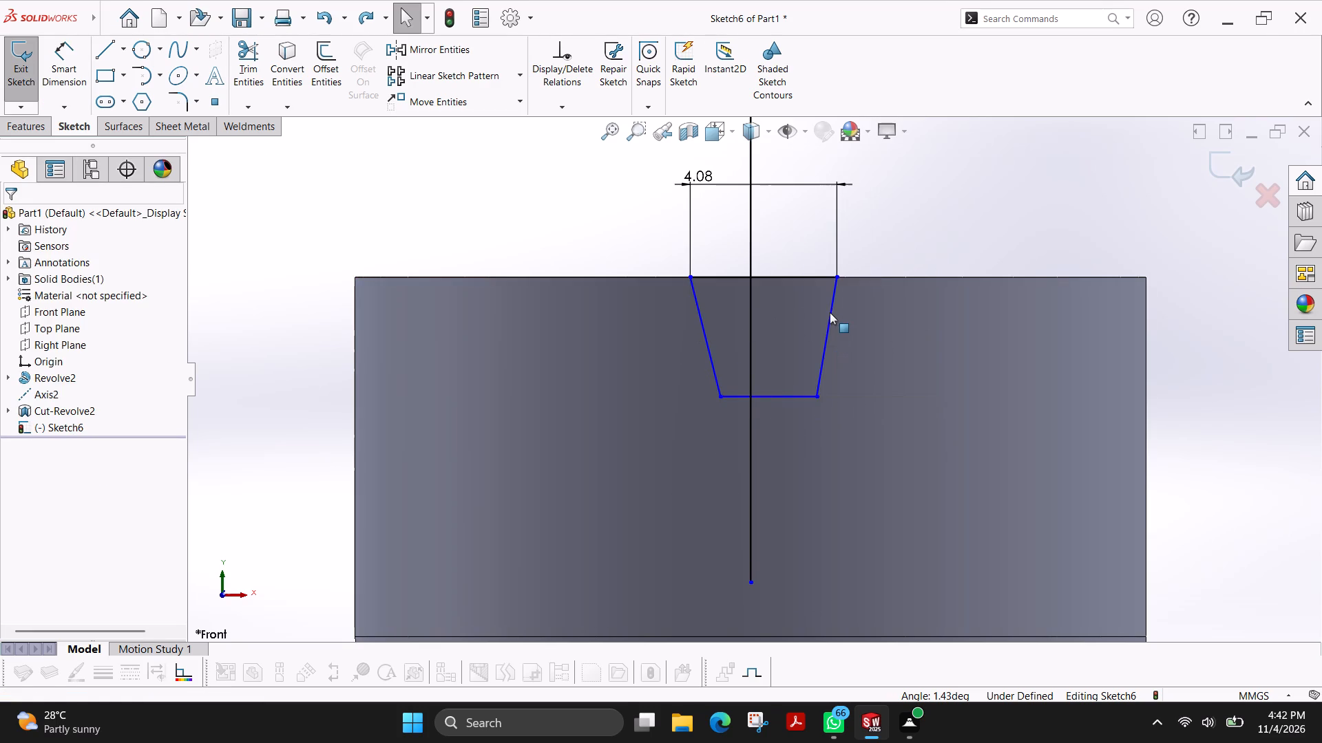
key("ctrl+z")
key("ctrl+z")
key("ctrl+z")
key("ctrl+z")
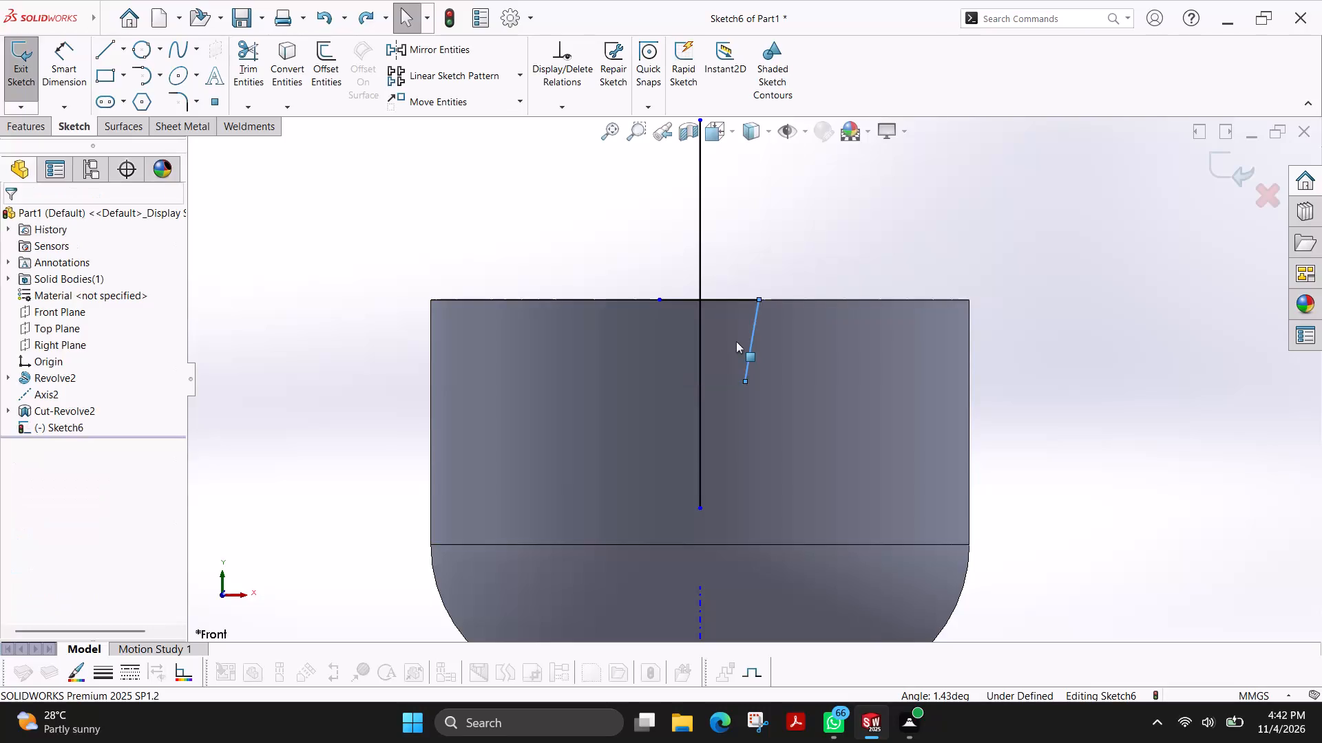
key("ctrl+z")
key("ctrl+z")
Sketch a closed trapezoid across the centre line, about 4.58 mm wide along the head's top edge and about 3.3 mm deep, narrowing downward.
left_click(104, 60)
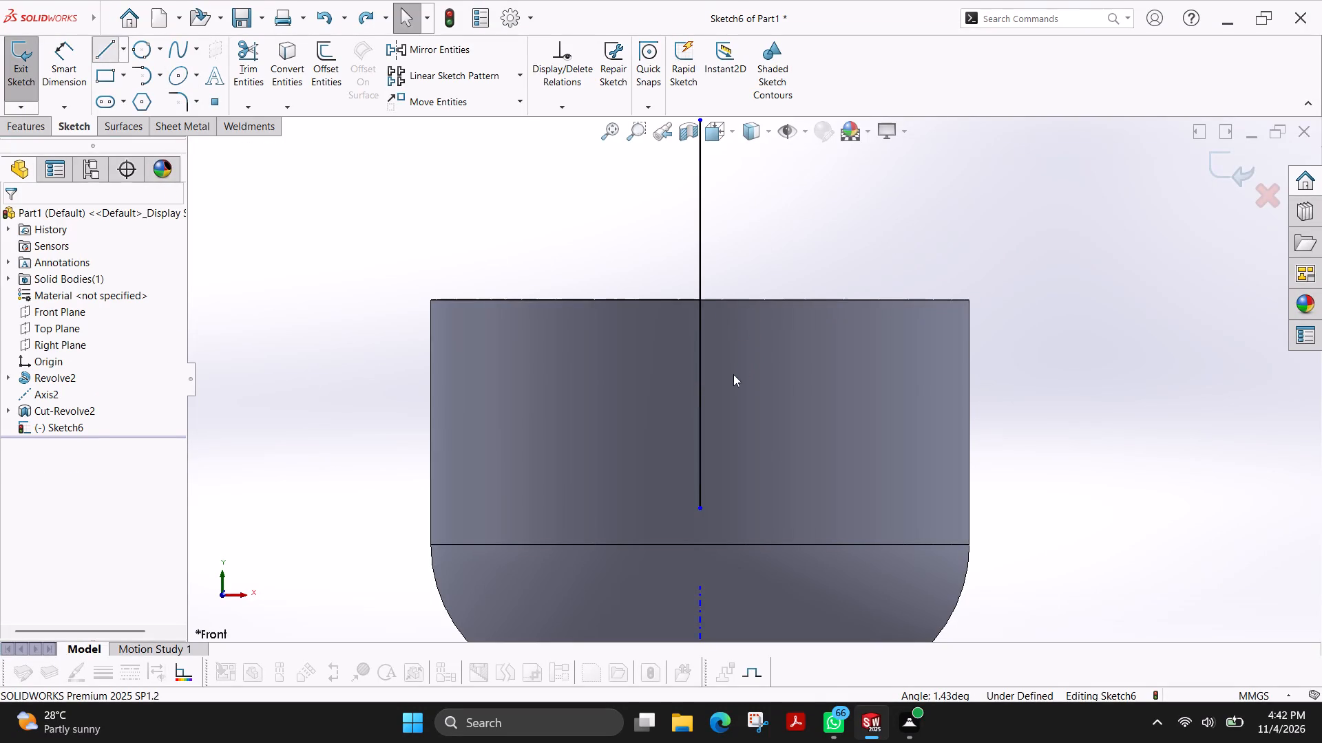
left_click(653, 299)
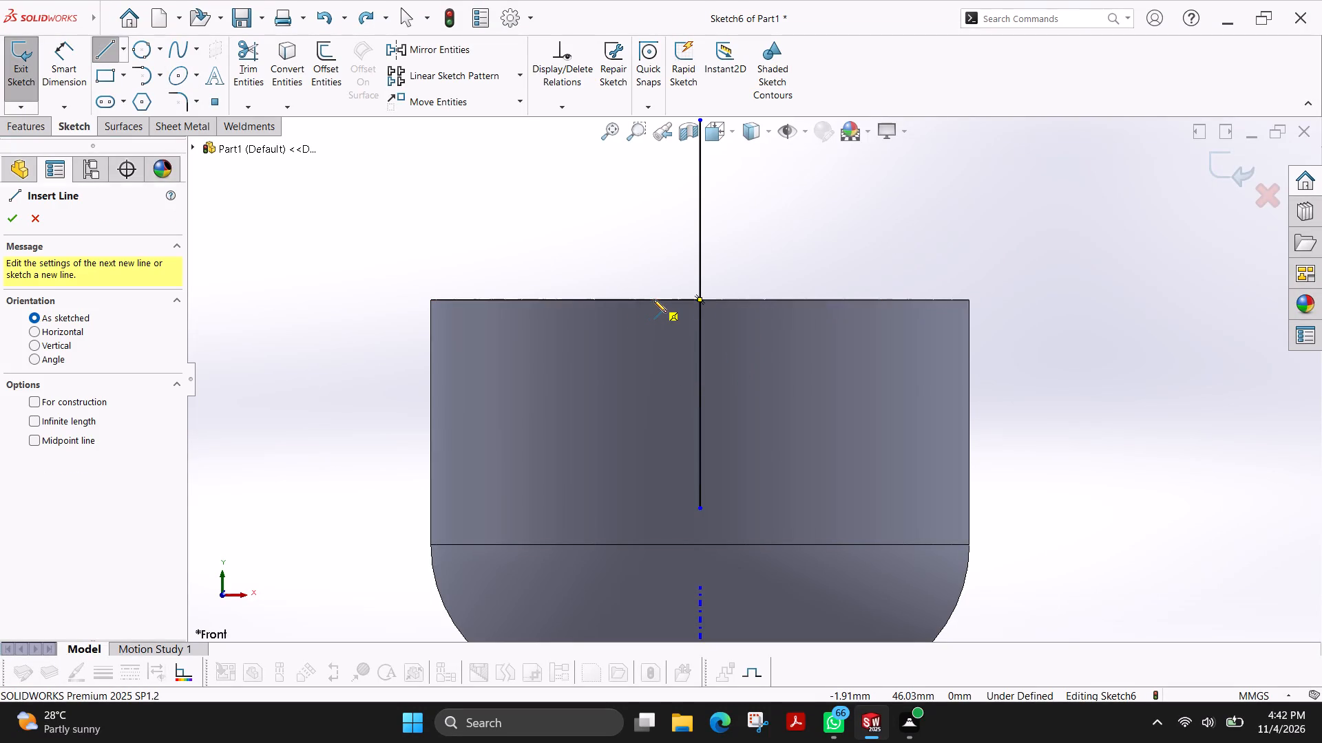
left_click(766, 300)
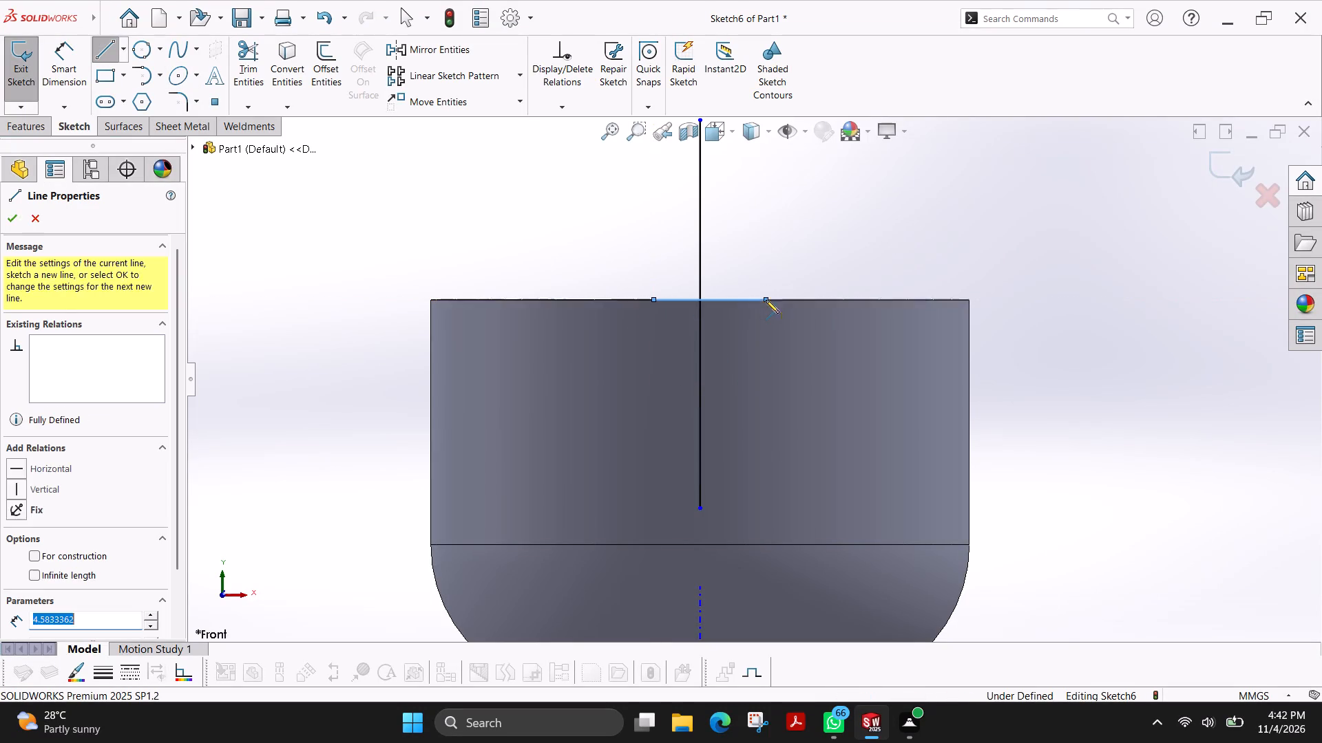
left_click(724, 380)
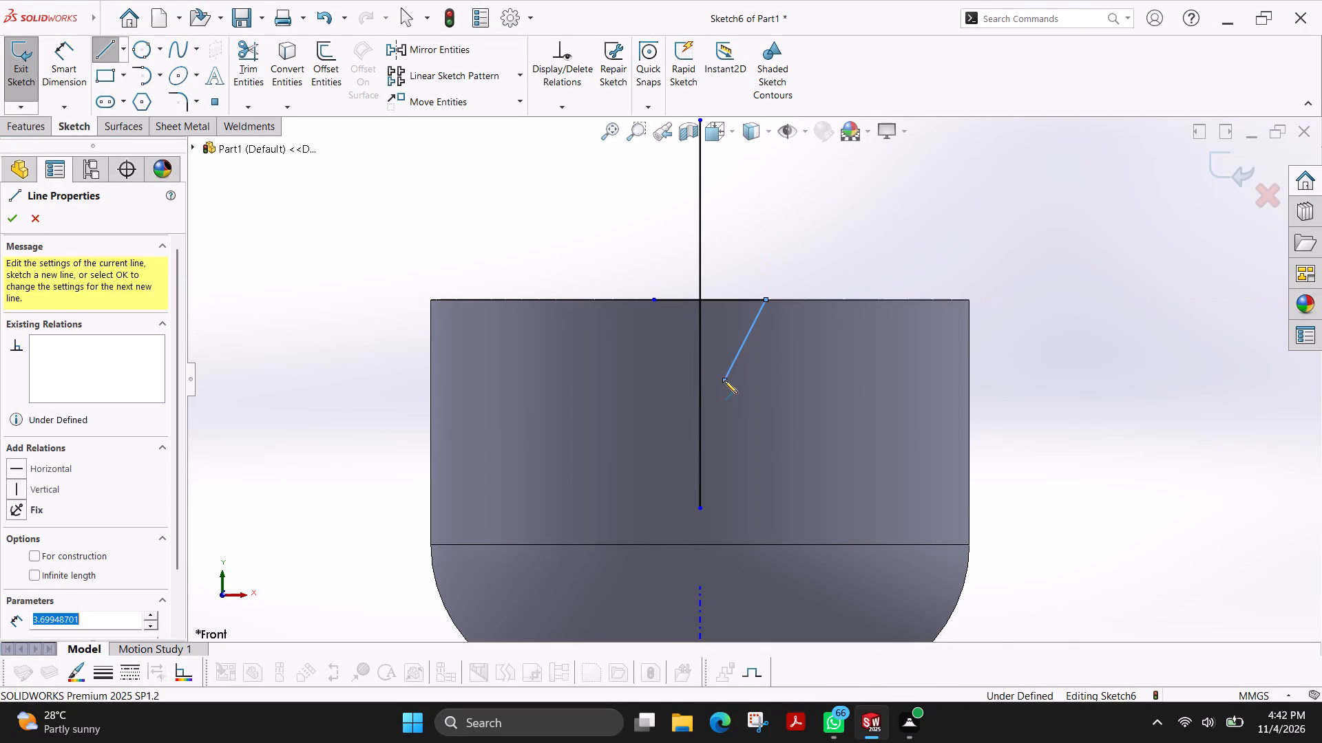
left_click(680, 383)
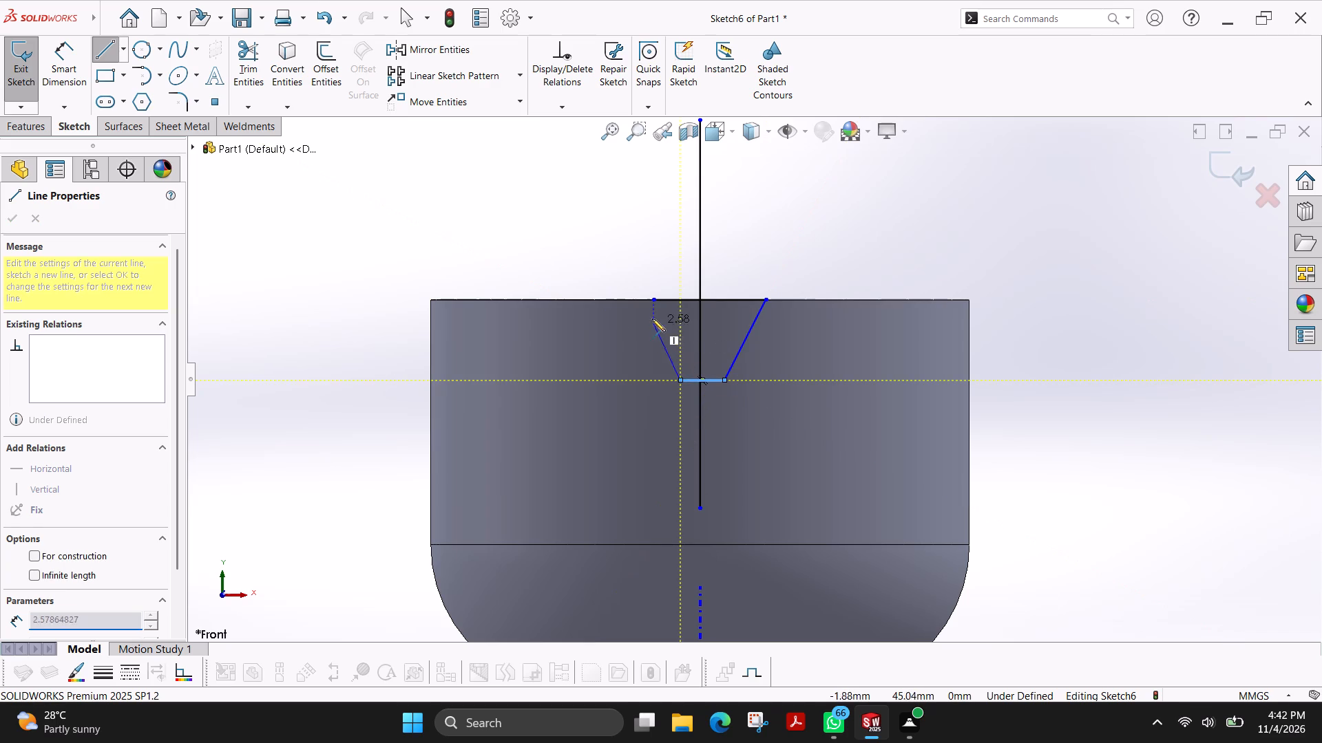
left_click(653, 301)
key("Escape")
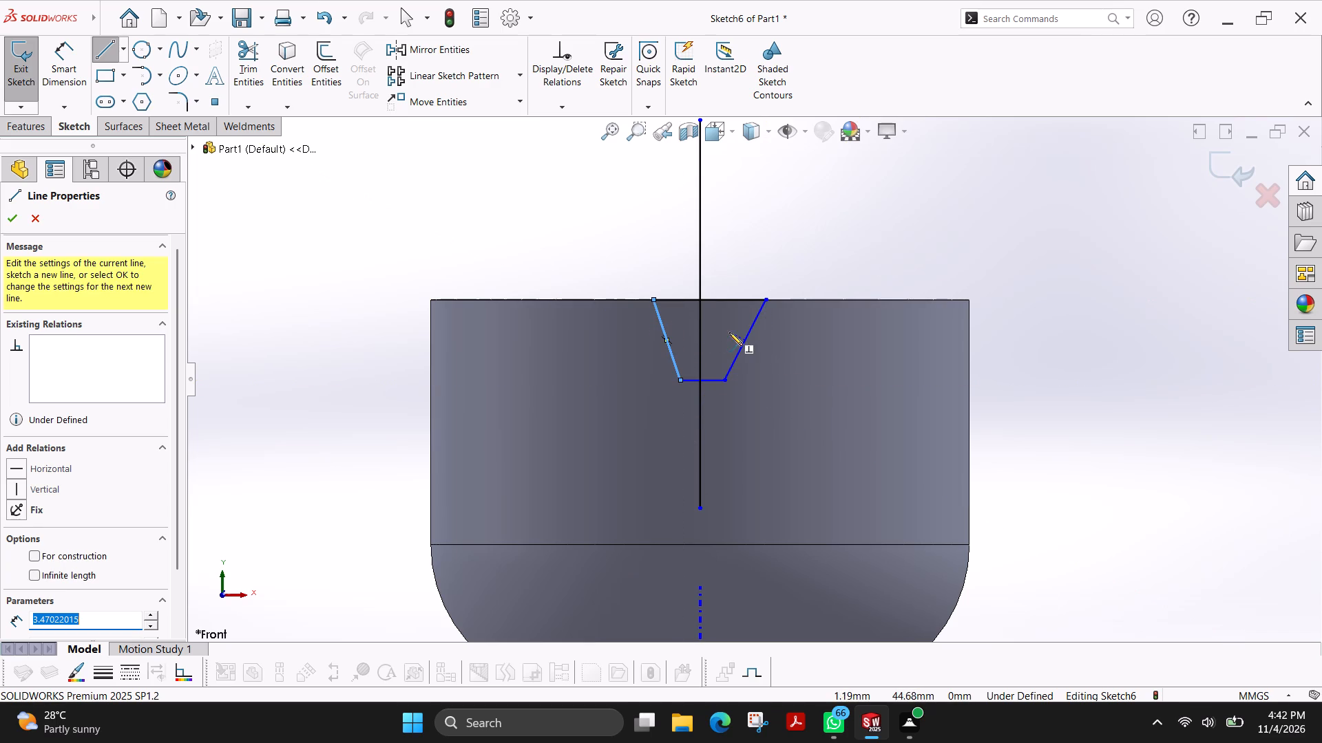
Dimension the angle between the trapezoid's two slanted sides to 24° and place the dimension between them inside the profile.
scroll(722, 333, "down", 2)
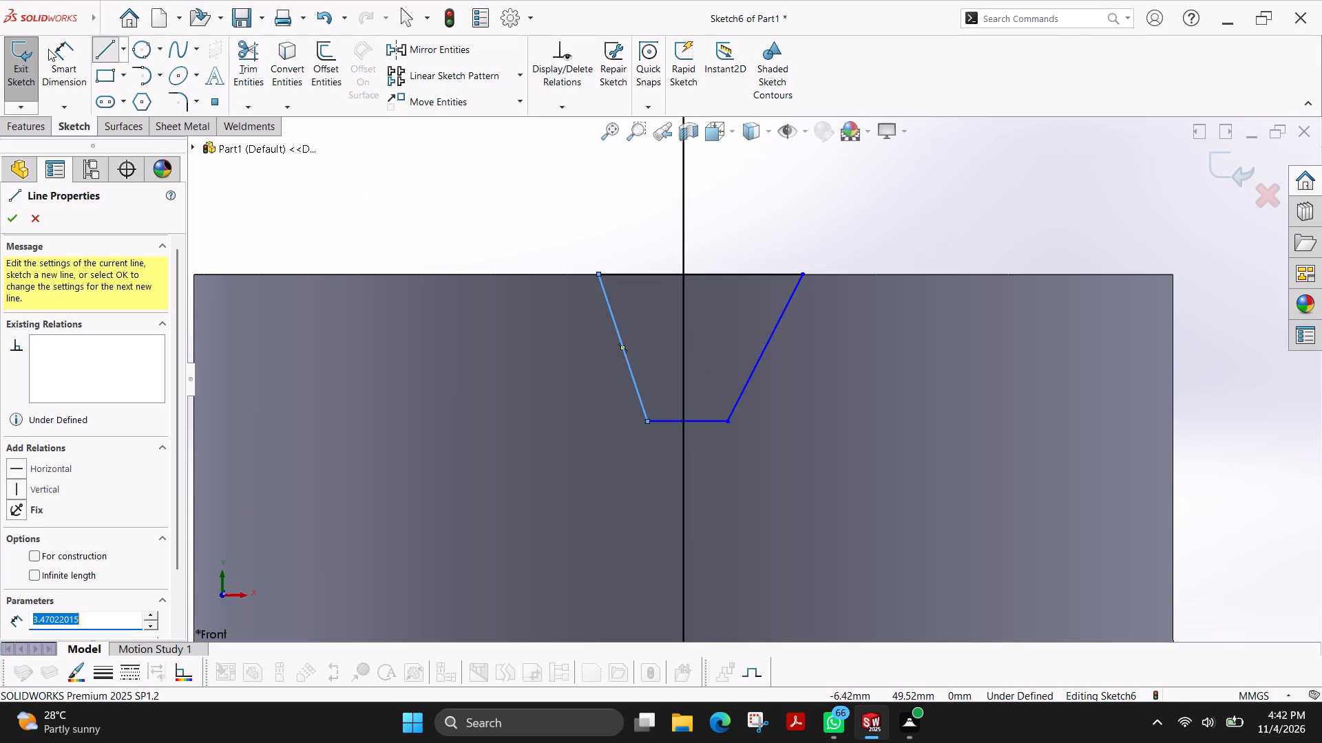
left_click(50, 49)
left_click(633, 380)
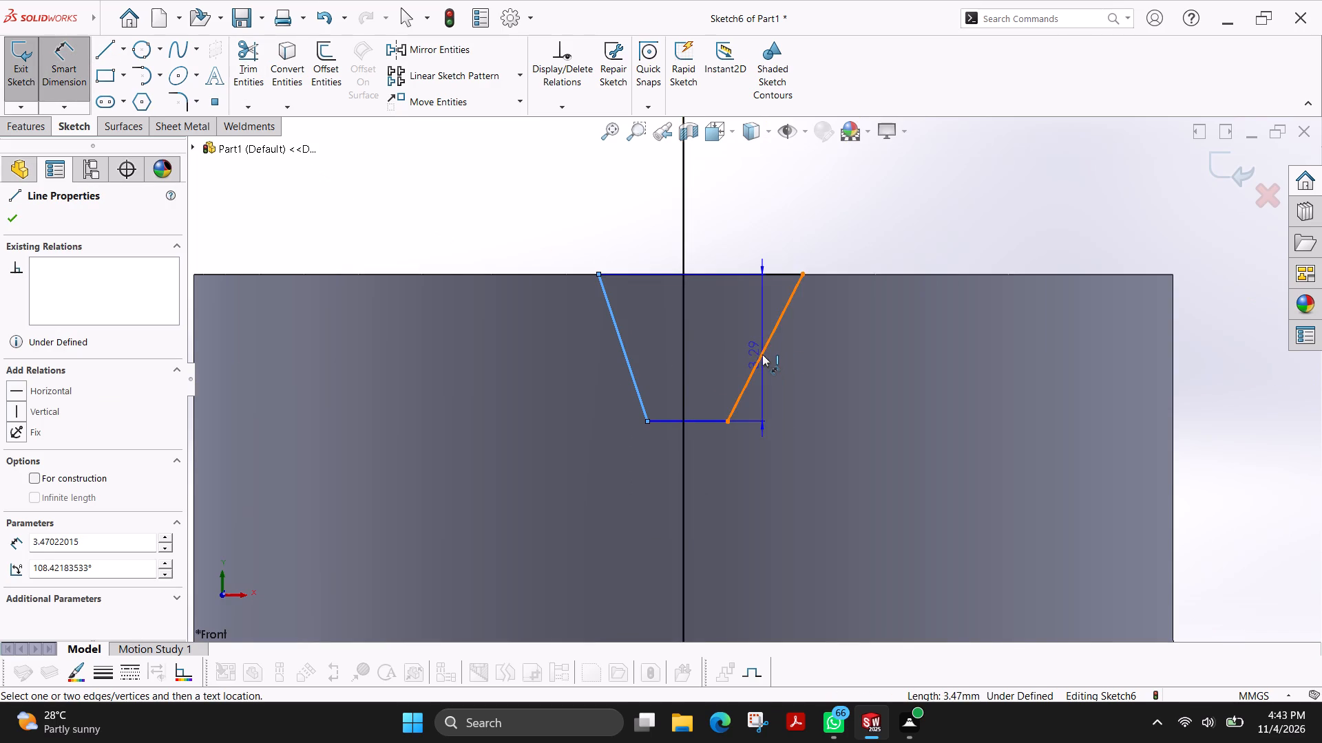
left_click(762, 354)
left_click(705, 371)
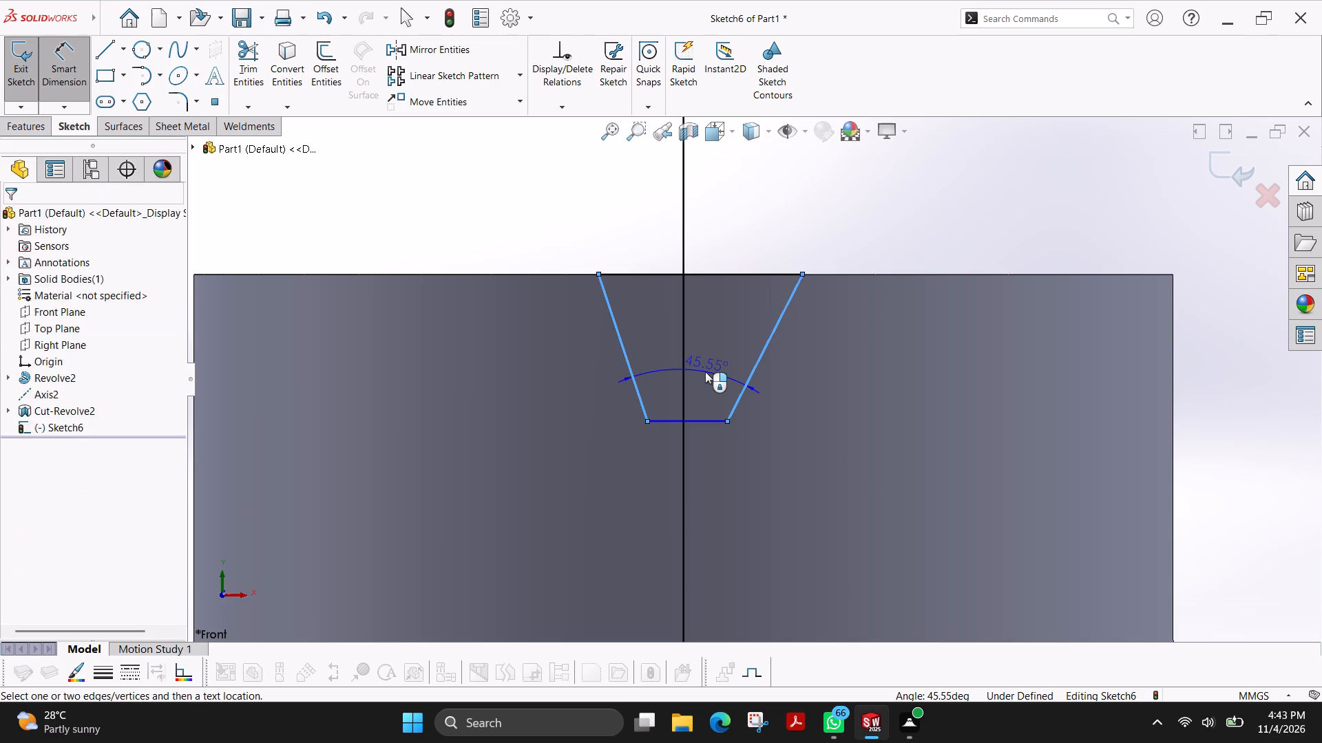
type("24")
key("Return")
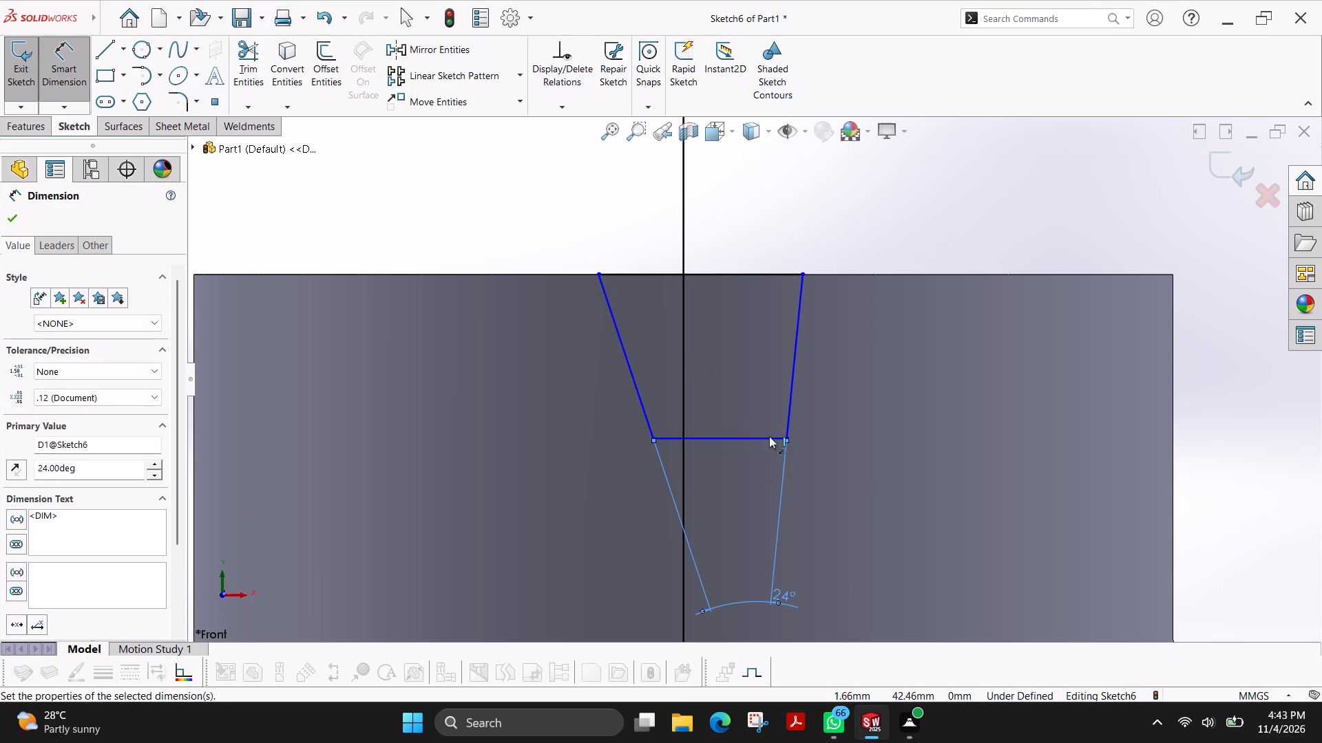
left_click_drag(769, 596, 684, 356)
Dimension the trapezoid's top width between its two upper corners to 5 mm.
left_click(801, 273)
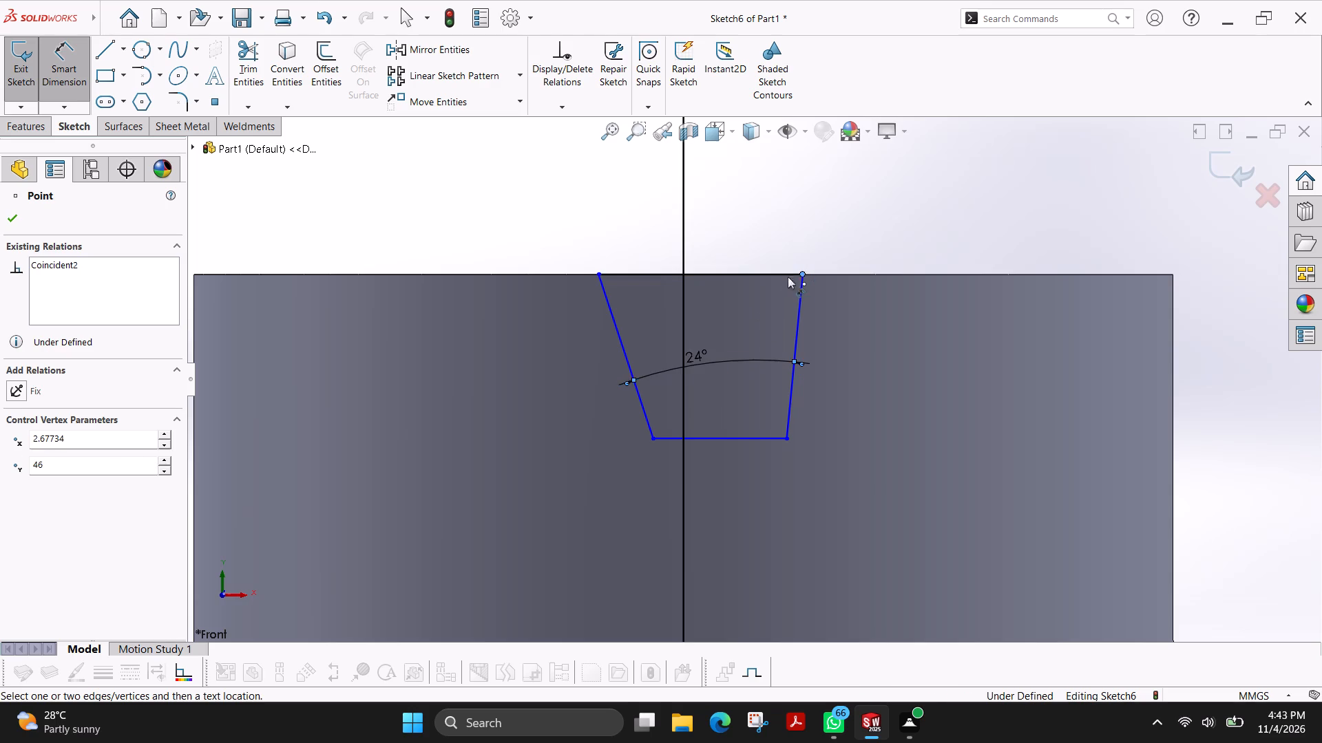
left_click(596, 276)
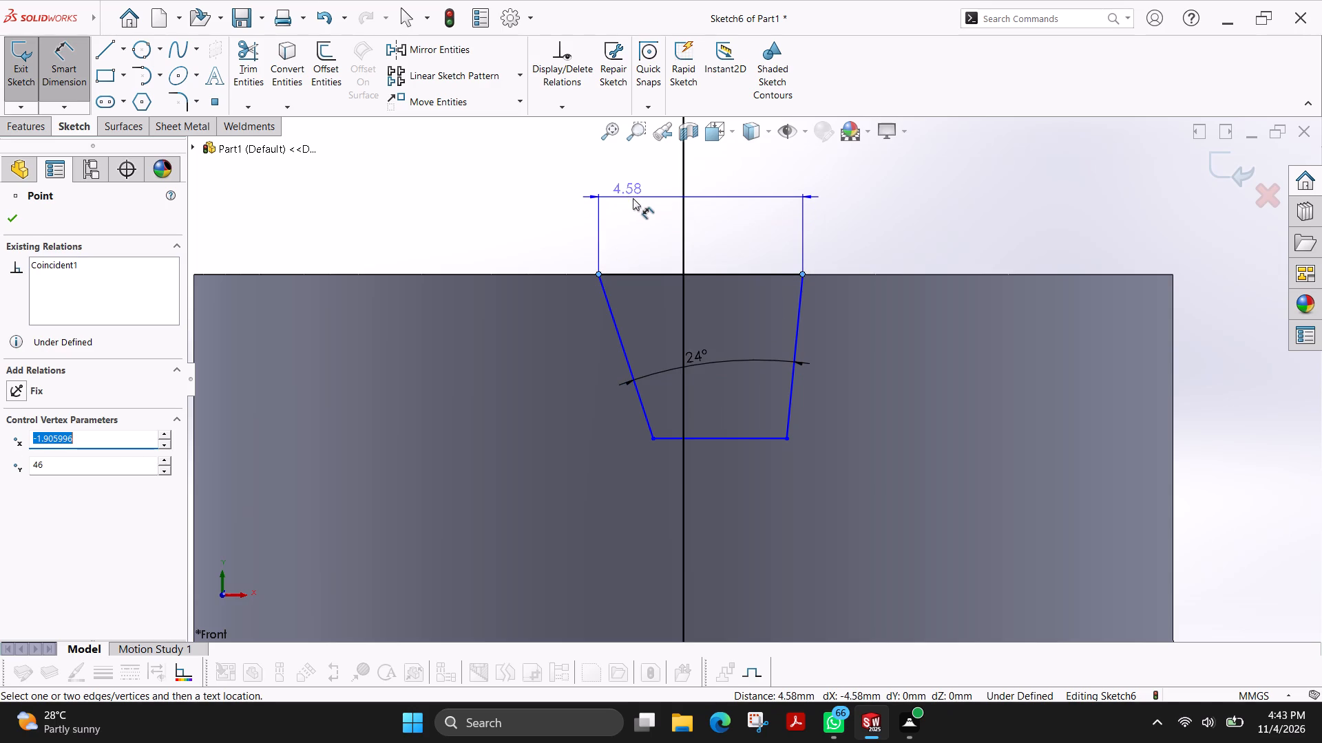
left_click(634, 198)
key("5")
key("Return")
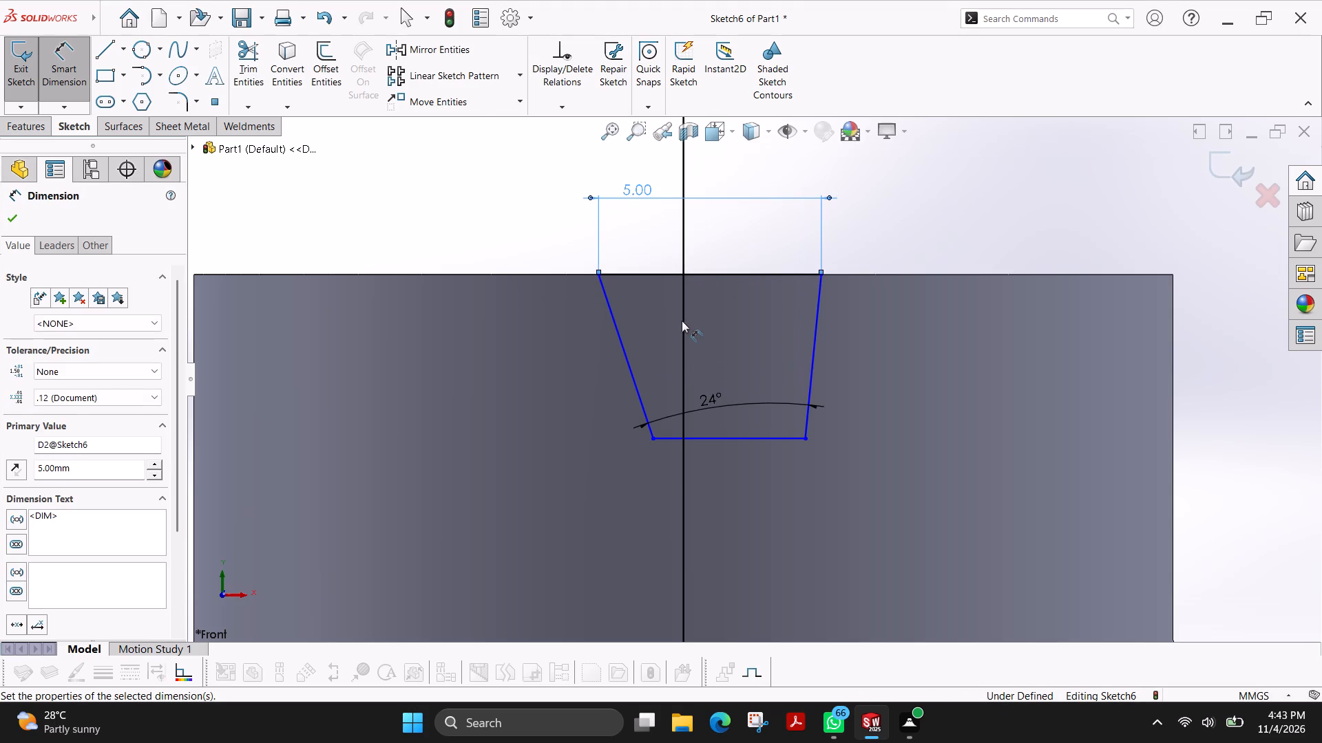
Dimension the distance from the vertical centre line to the trapezoid's upper-right corner to 2.5 mm.
left_click(681, 304)
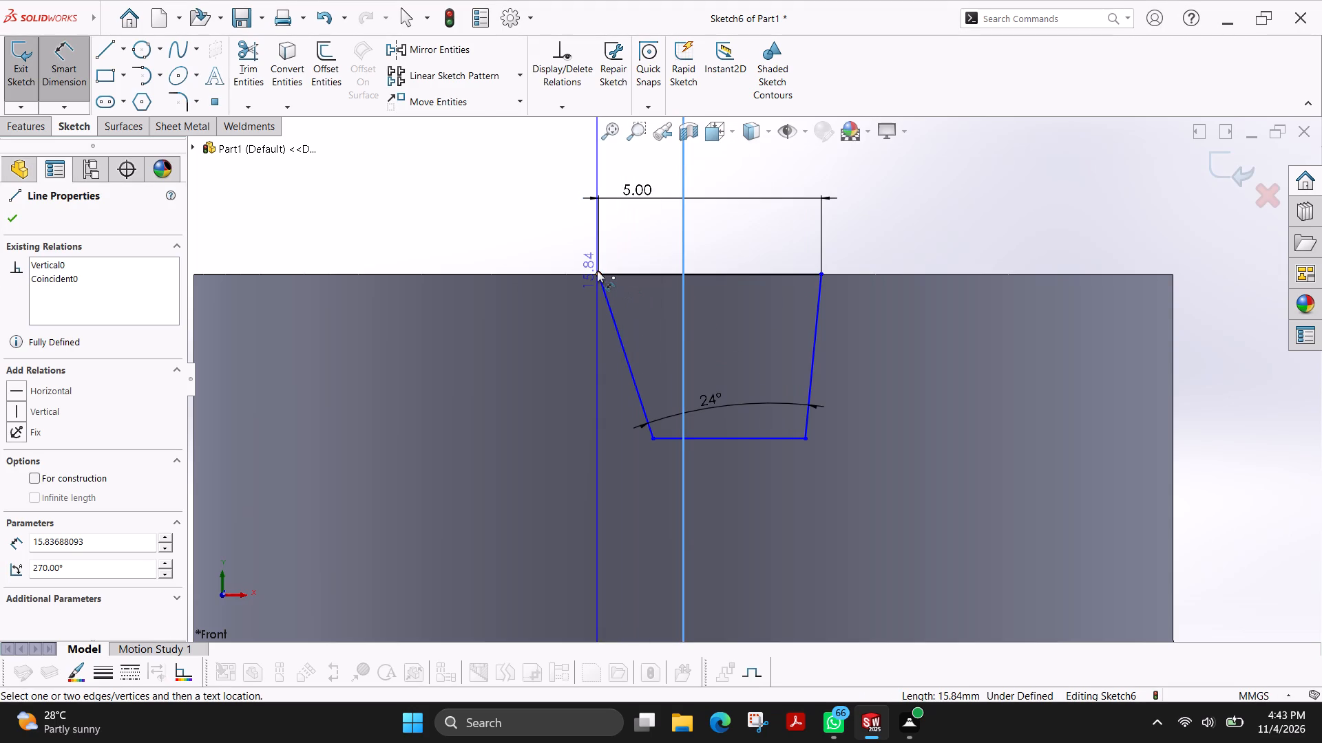
left_click(821, 273)
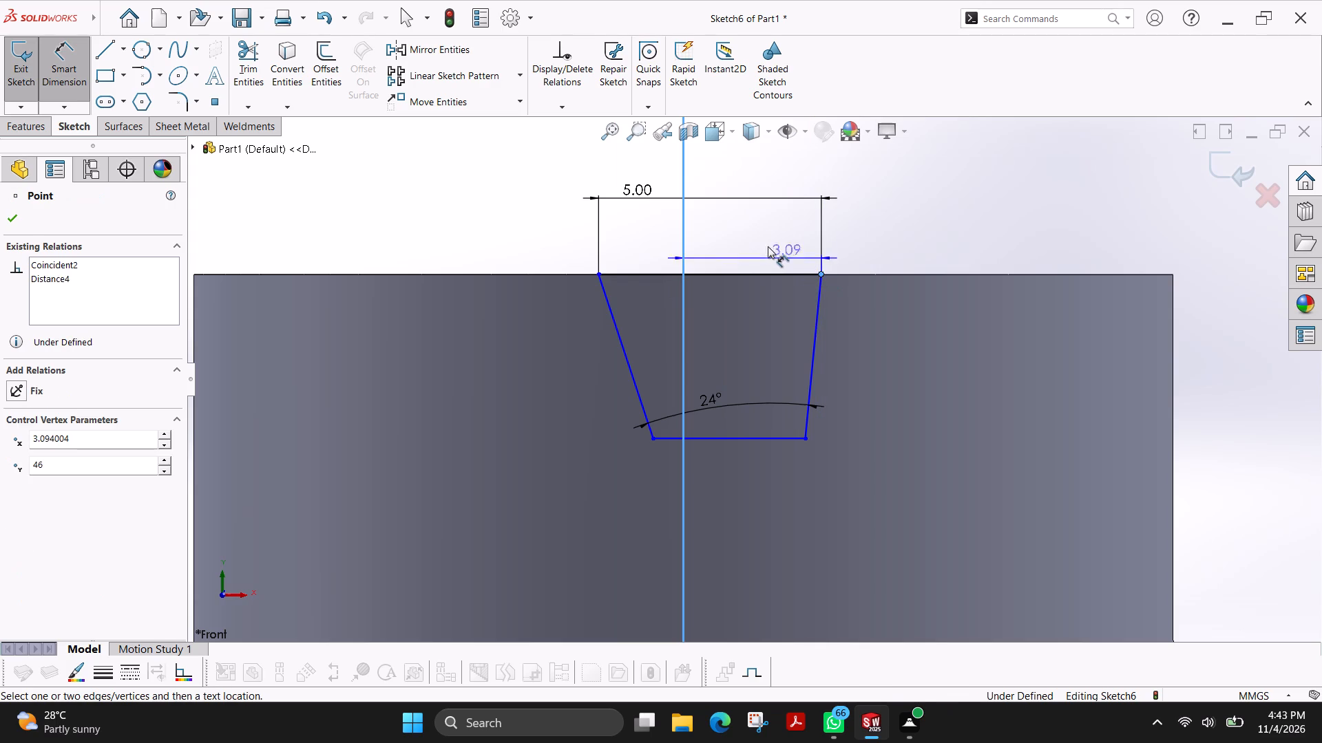
left_click(766, 244)
type("2.5")
key("Return")
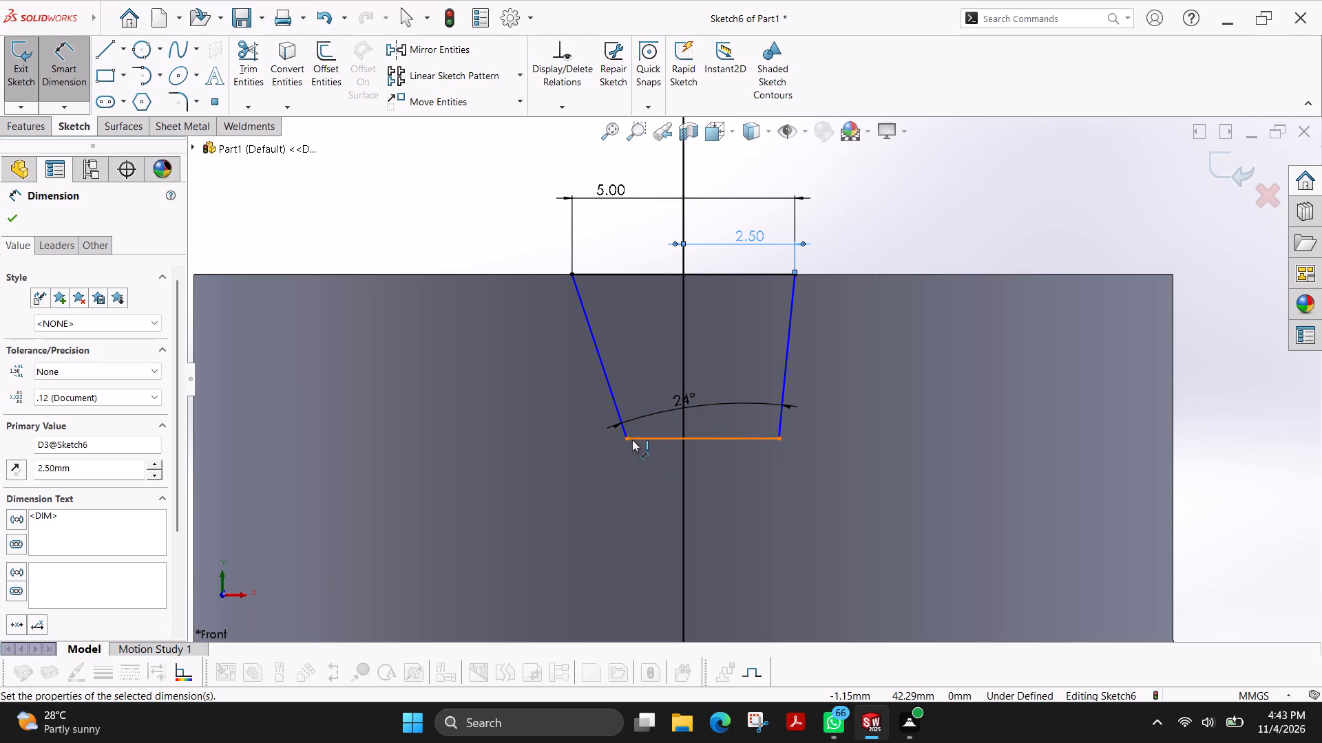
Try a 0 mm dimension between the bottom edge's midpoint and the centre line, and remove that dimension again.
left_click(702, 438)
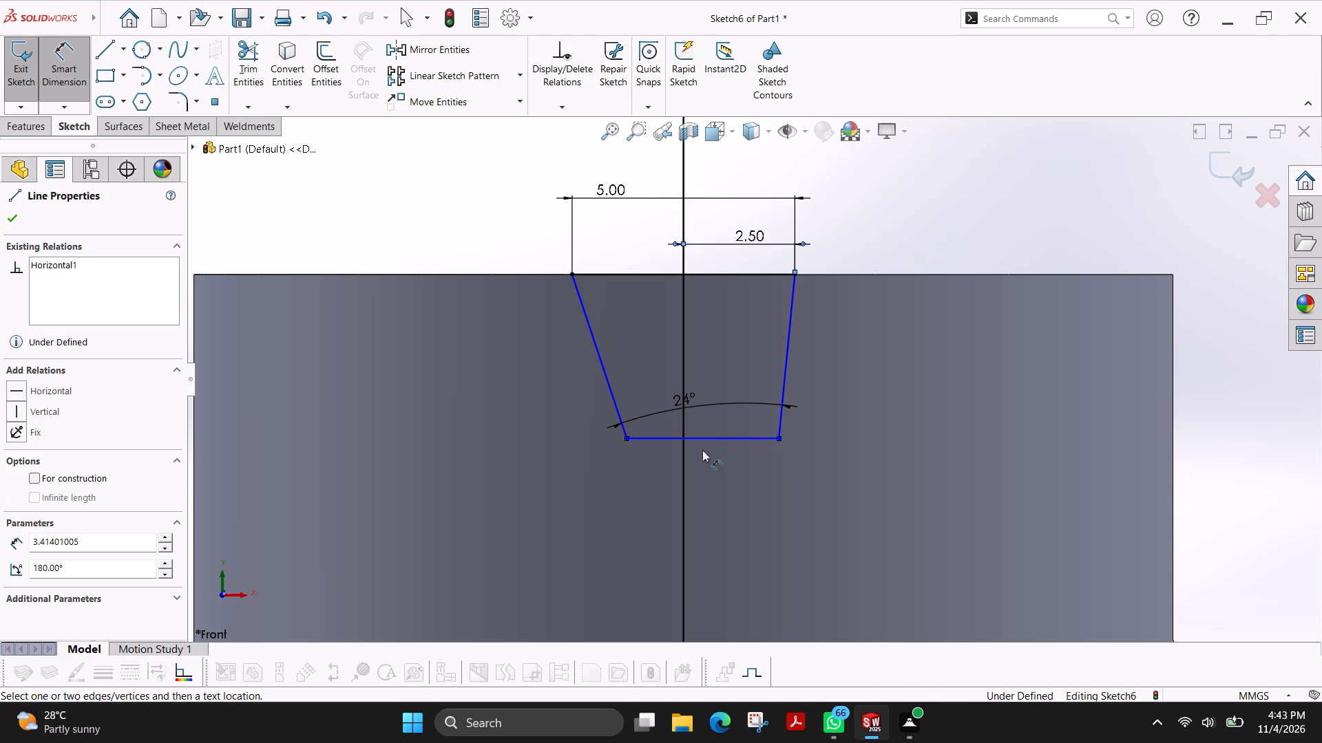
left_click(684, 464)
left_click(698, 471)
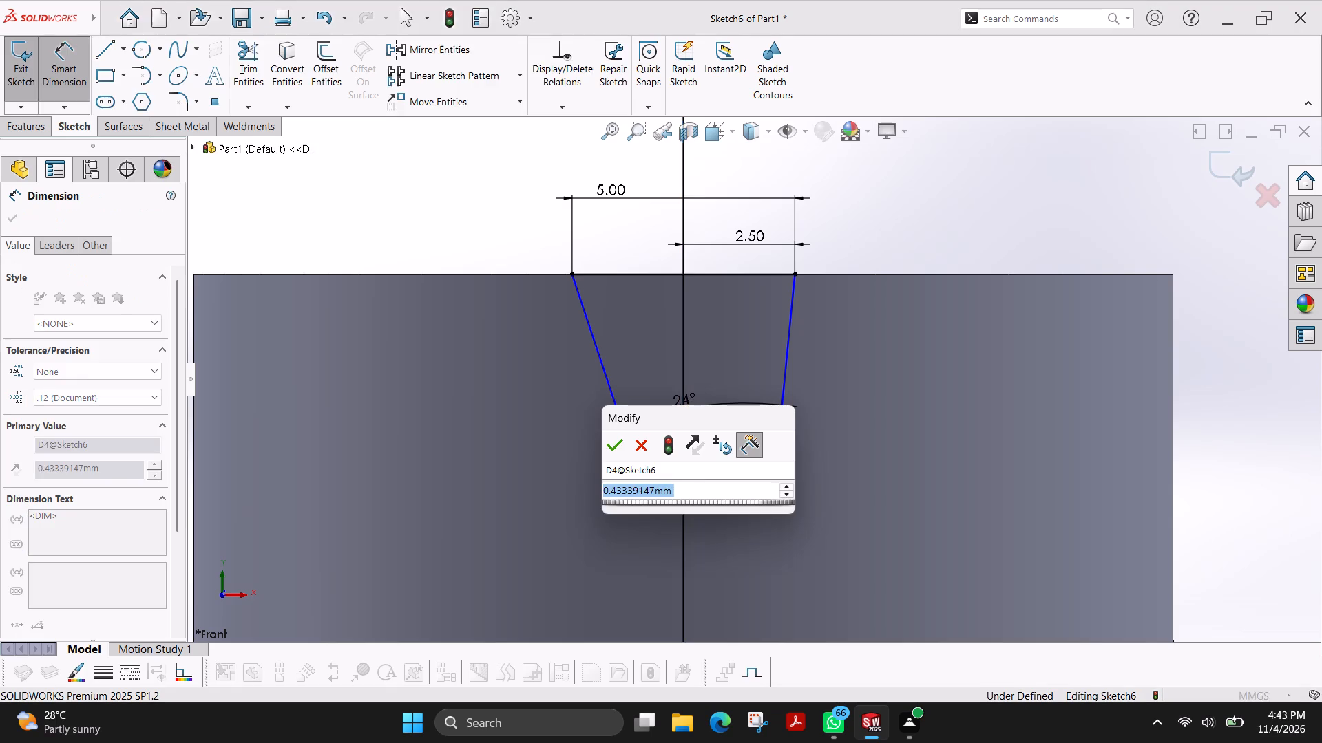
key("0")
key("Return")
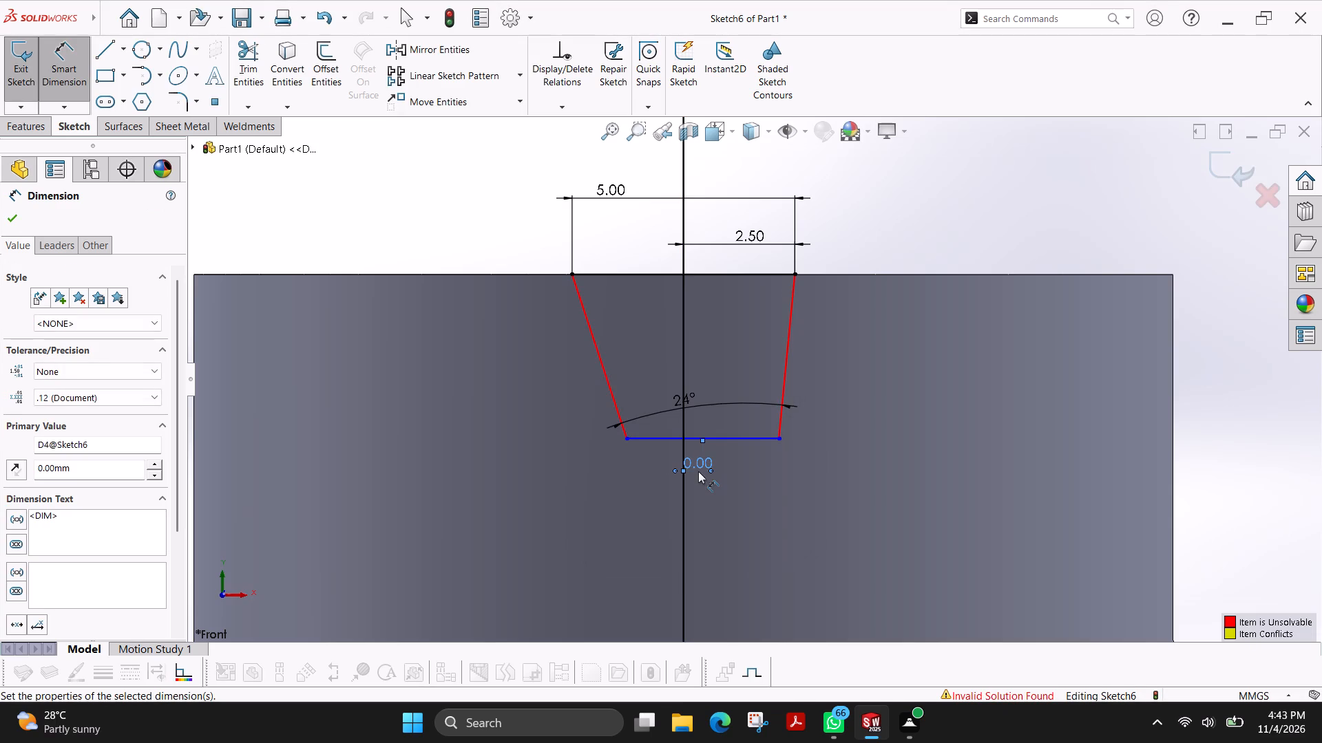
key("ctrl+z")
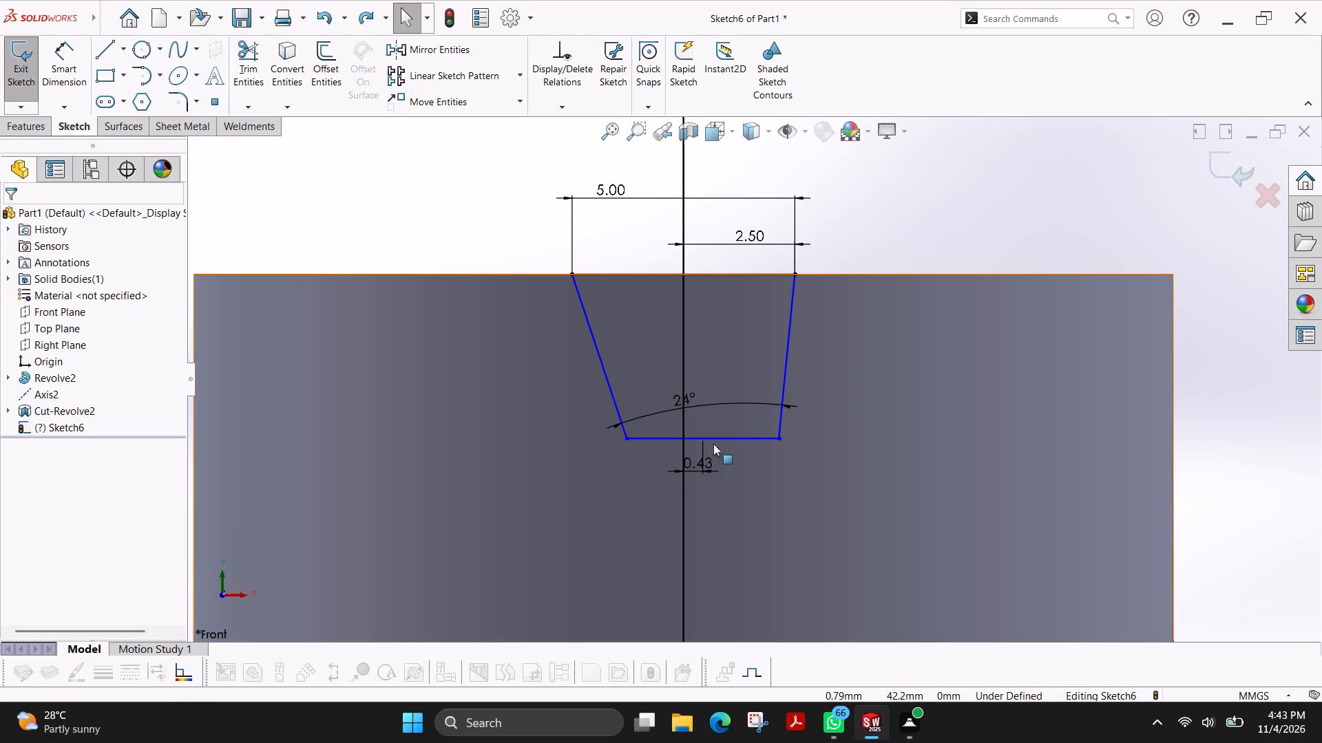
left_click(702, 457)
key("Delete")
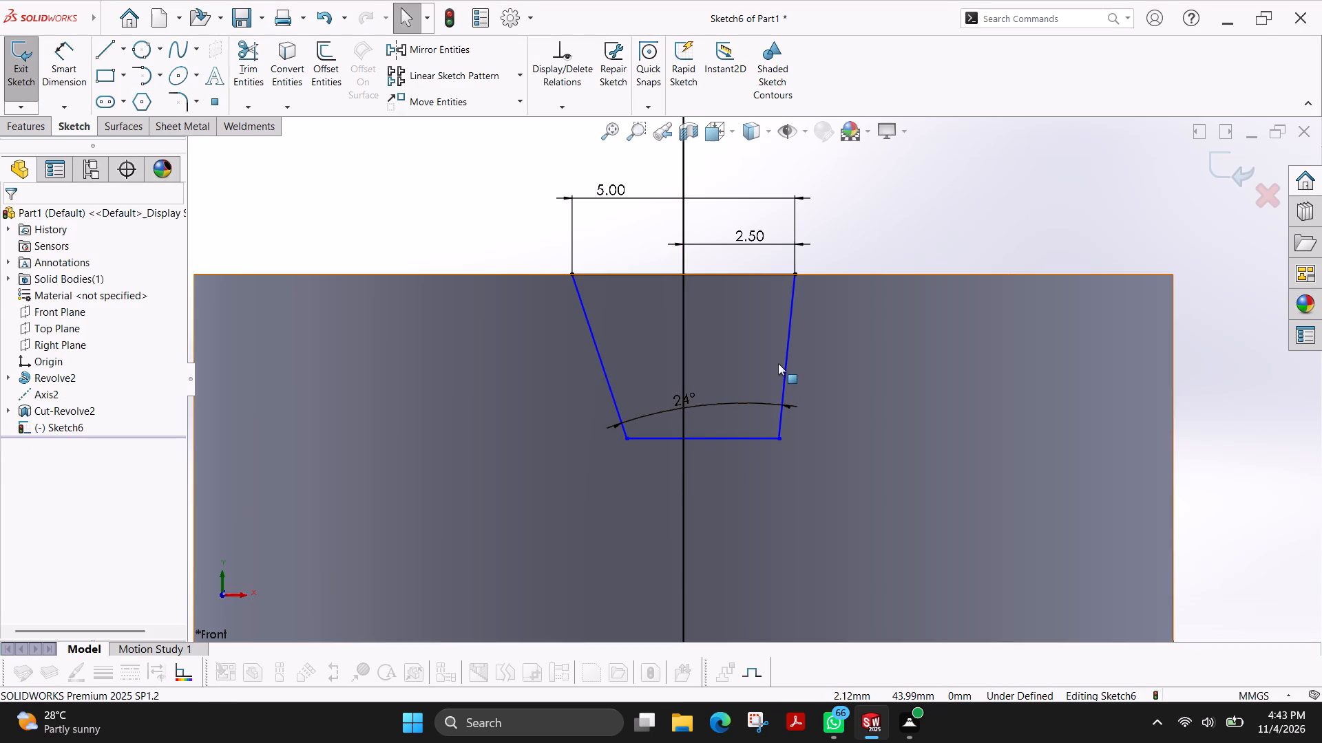
Dimension the angle between the trapezoid's right slanted side and the vertical centre line to 12°.
left_click(68, 67)
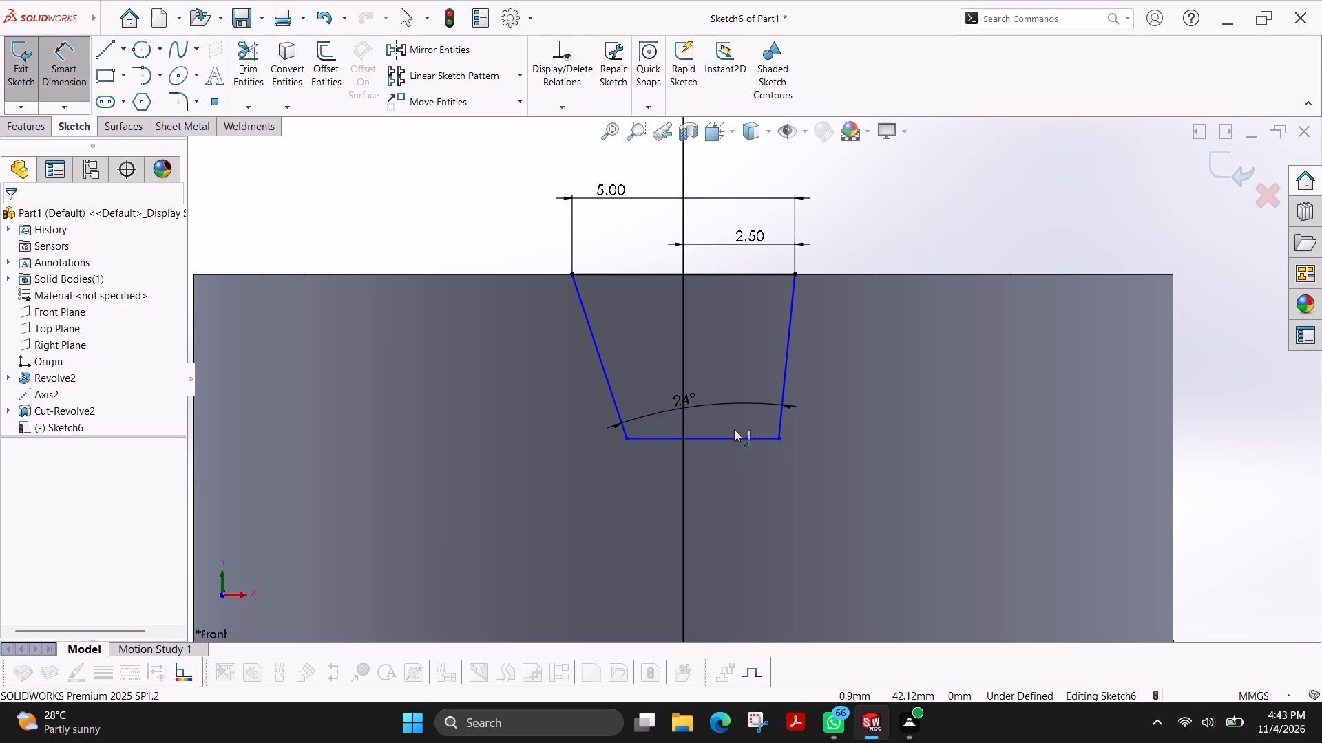
left_click(784, 366)
left_click(680, 358)
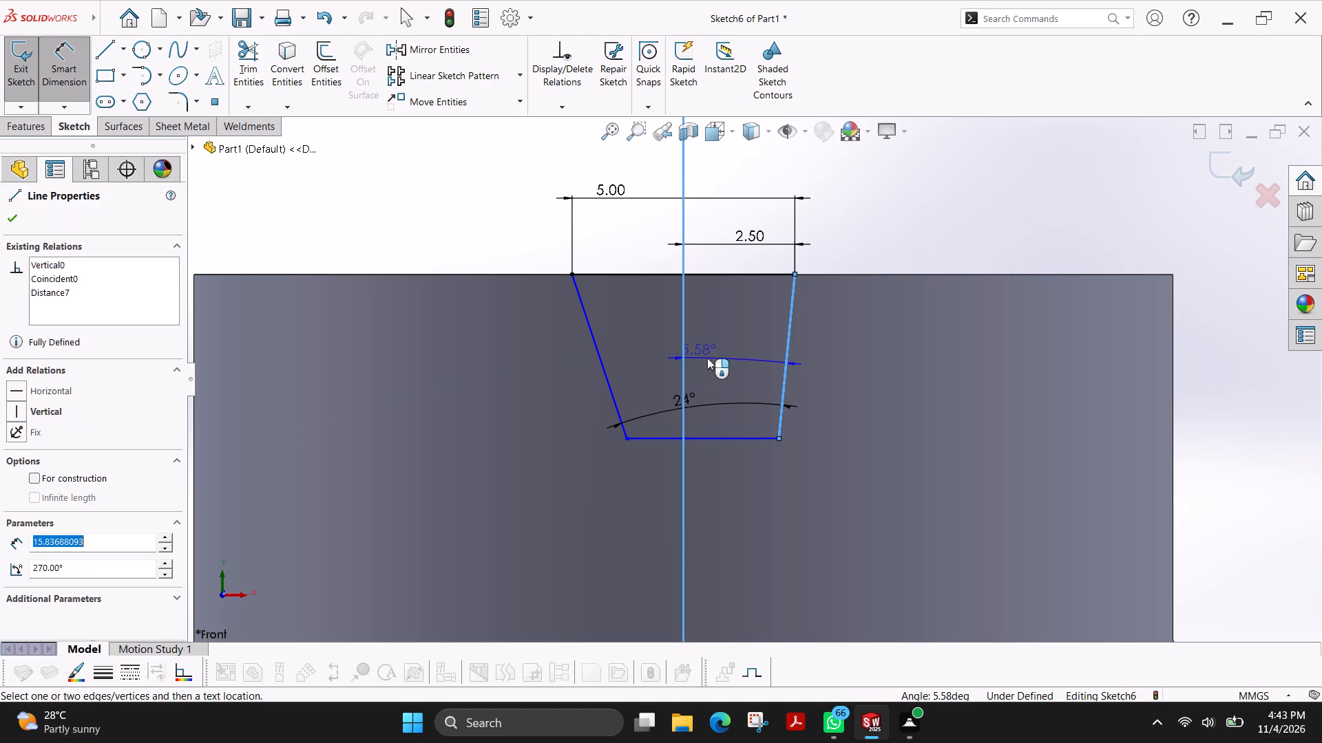
left_click(716, 361)
type("12")
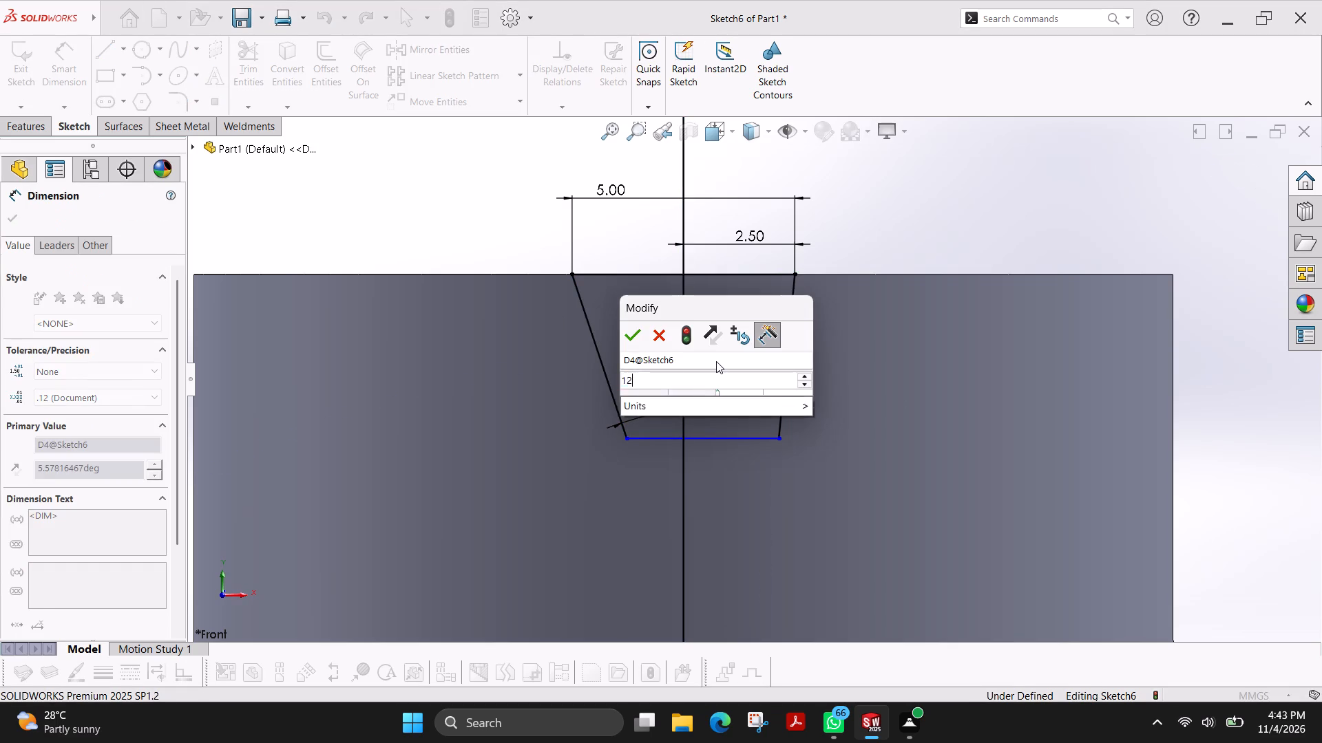
key("Return")
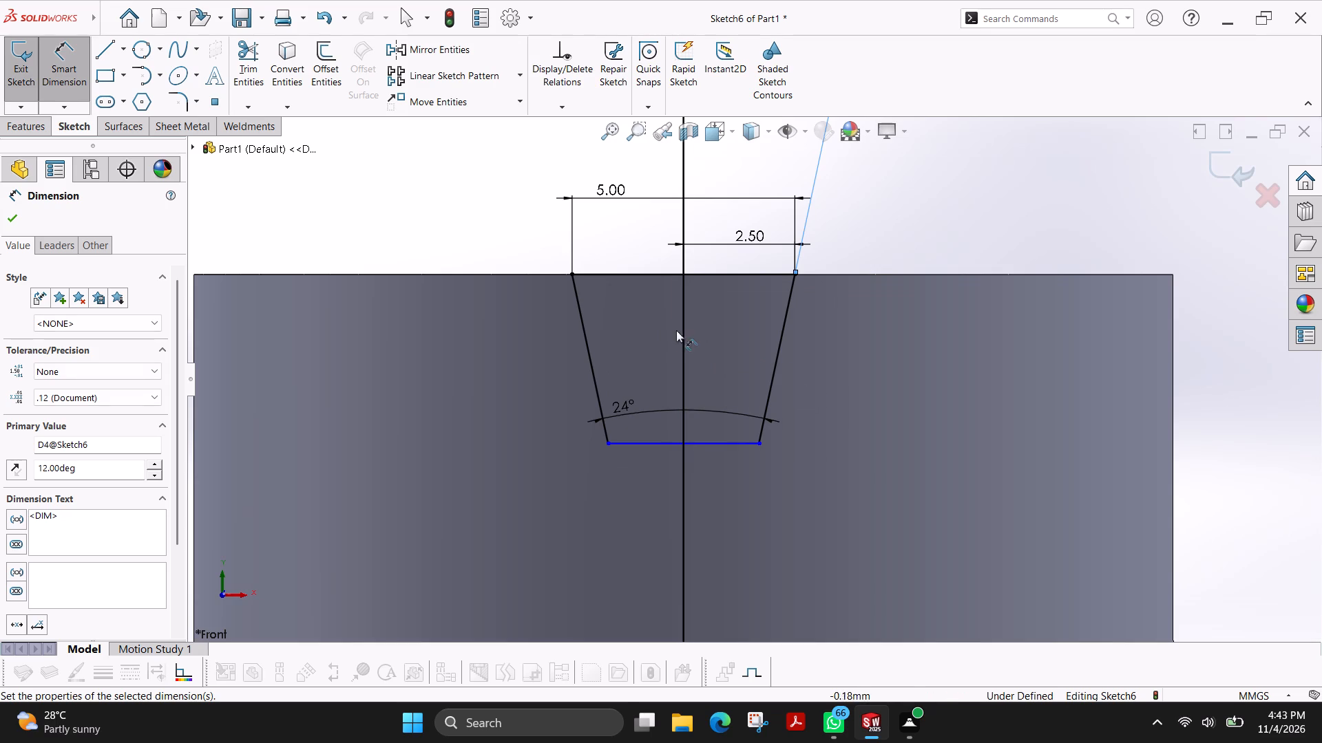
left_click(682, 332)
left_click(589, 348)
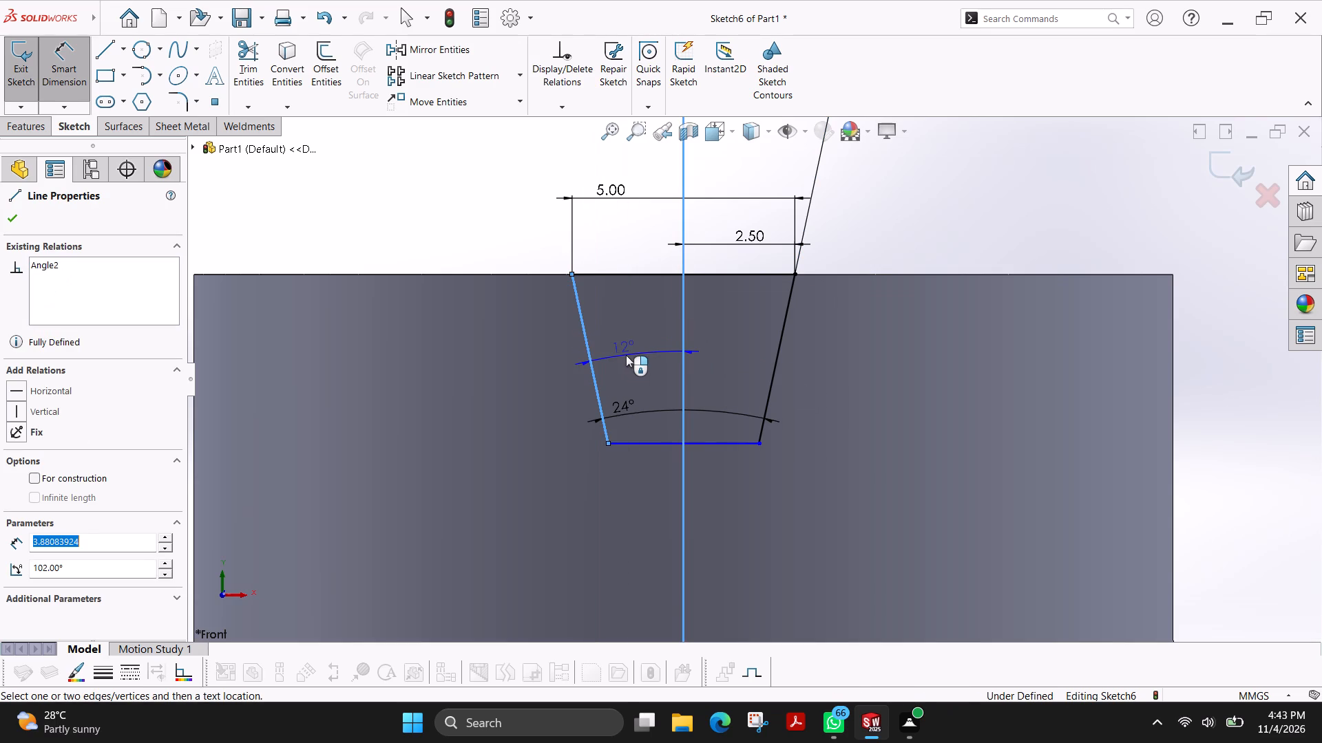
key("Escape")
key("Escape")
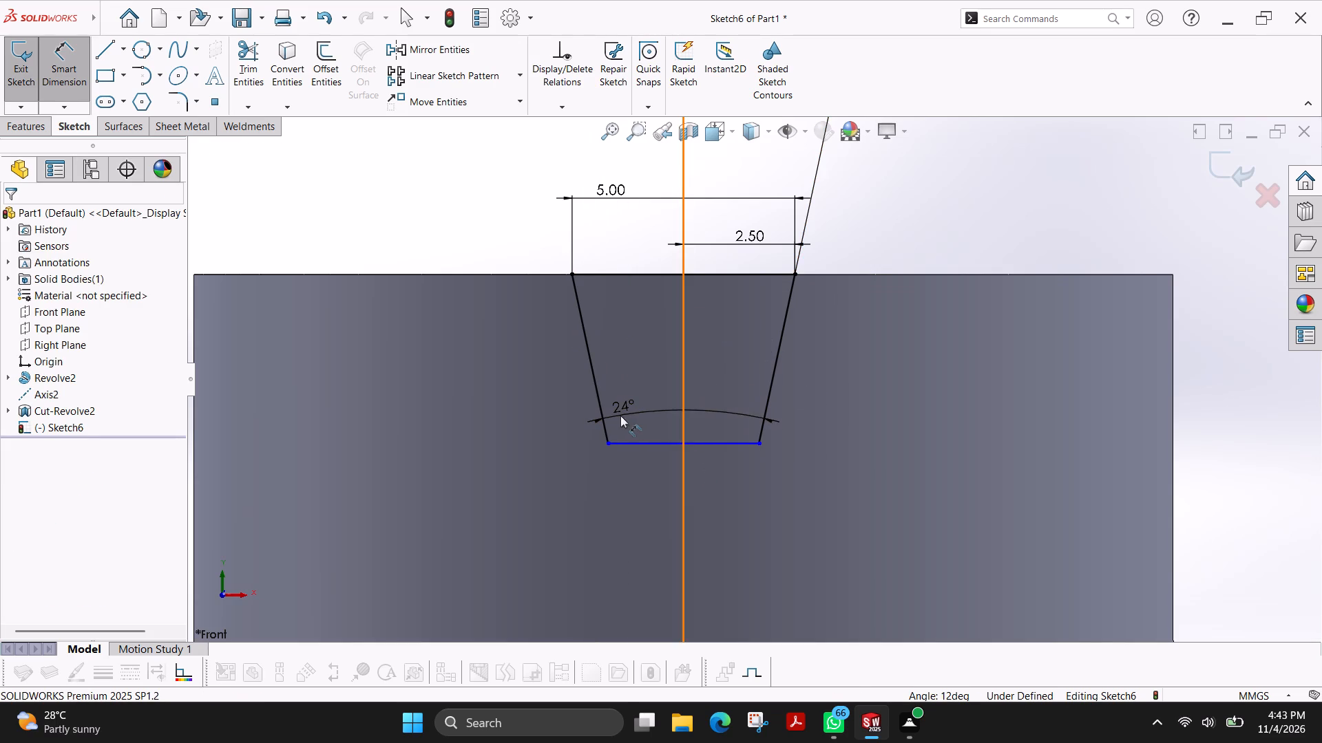
Move the 24° angle dimension up to the middle of the trapezoid, between its slanted sides.
left_click_drag(626, 405, 660, 341)
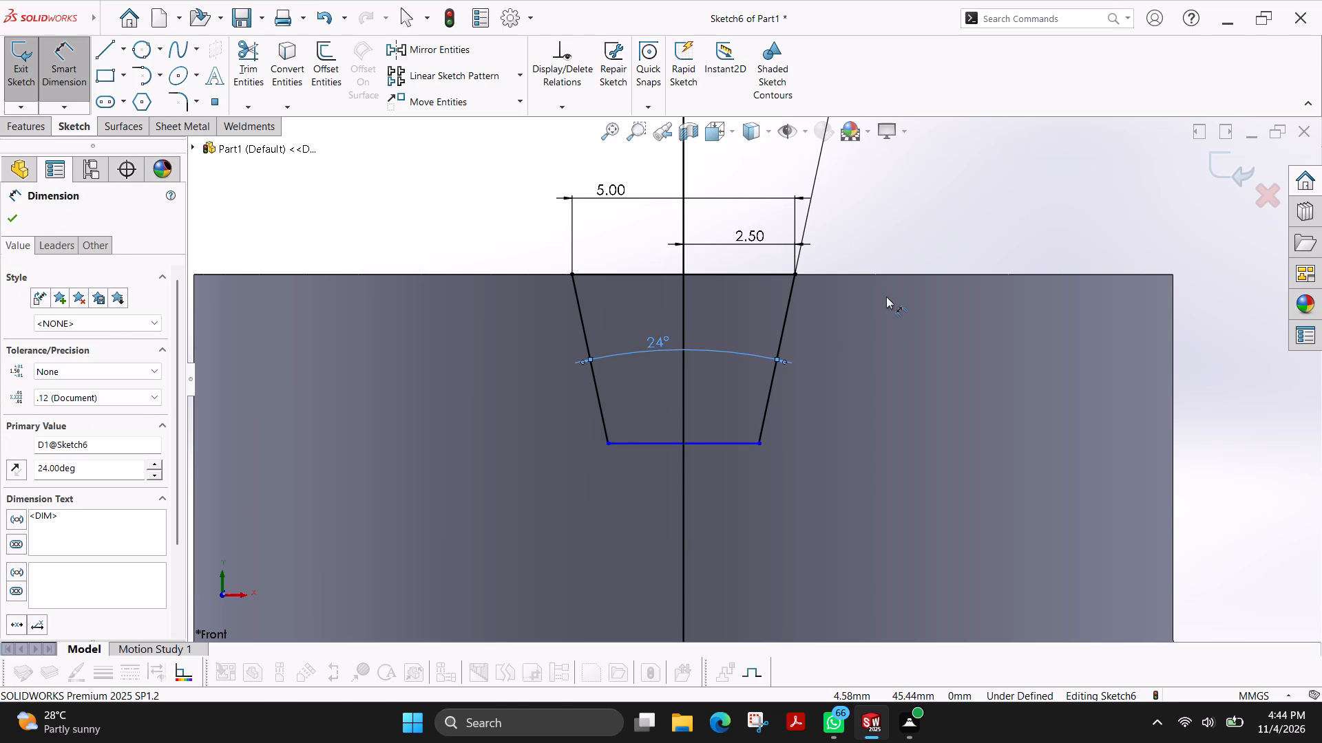
key("Escape")
scroll(844, 248, "up", 7)
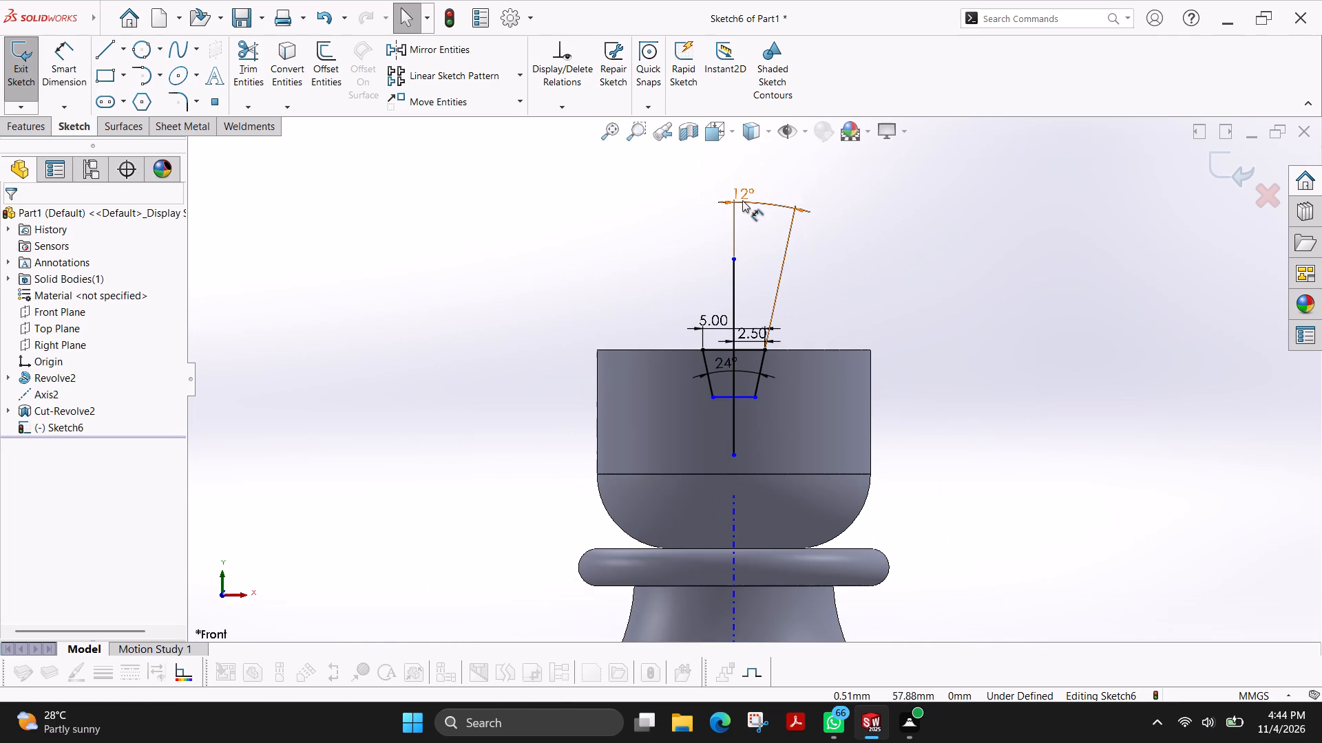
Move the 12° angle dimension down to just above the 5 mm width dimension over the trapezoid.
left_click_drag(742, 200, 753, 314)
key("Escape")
Power-trim away the whole vertical centre line: the parts above, inside and below the trapezoid.
scroll(750, 367, "down", 5)
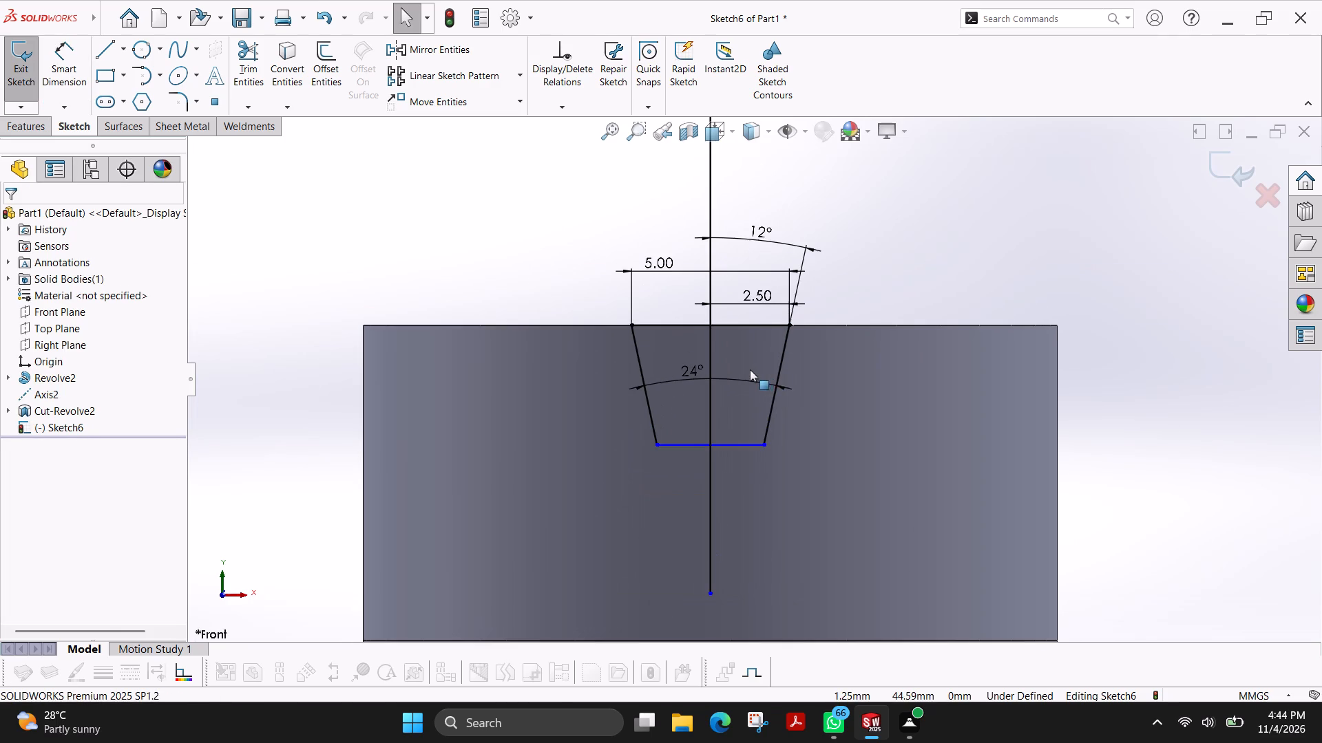
left_click(239, 59)
left_click_drag(690, 287, 809, 292)
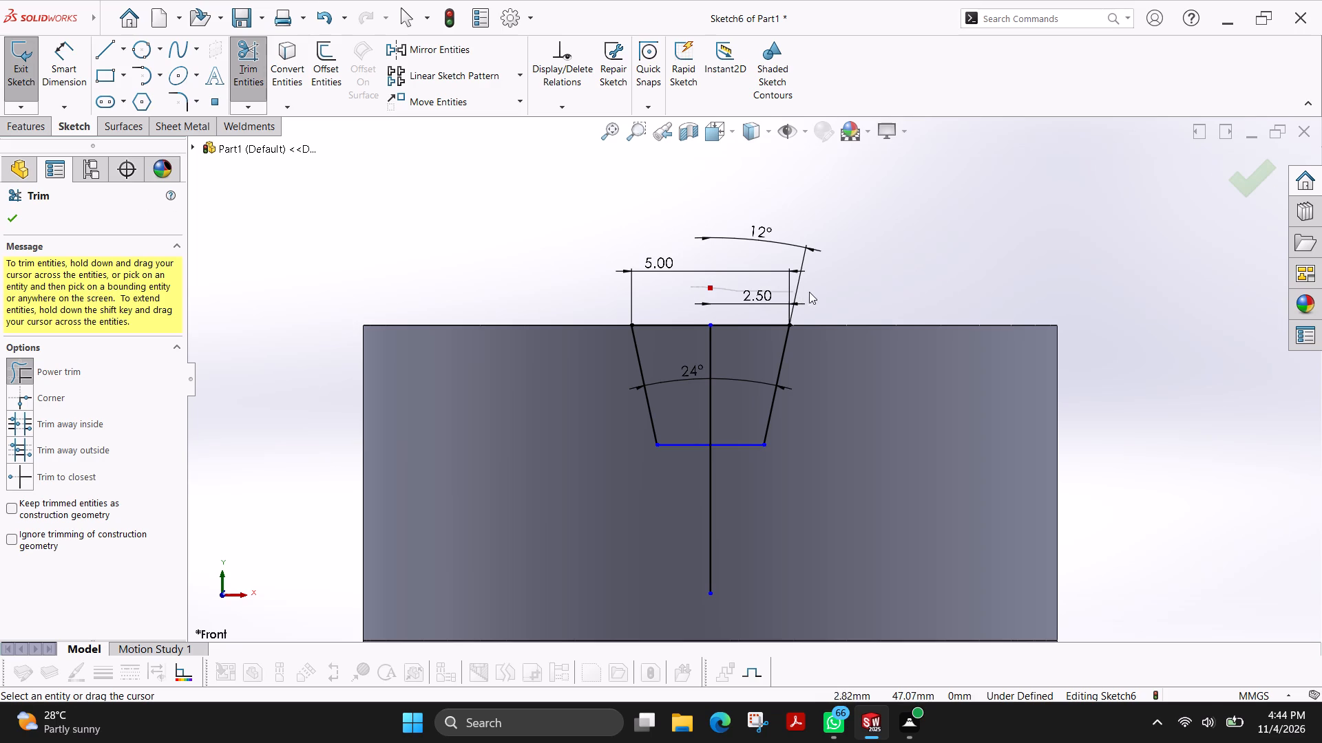
left_click_drag(809, 292, 842, 295)
left_click_drag(731, 378, 682, 385)
left_click_drag(765, 510, 684, 515)
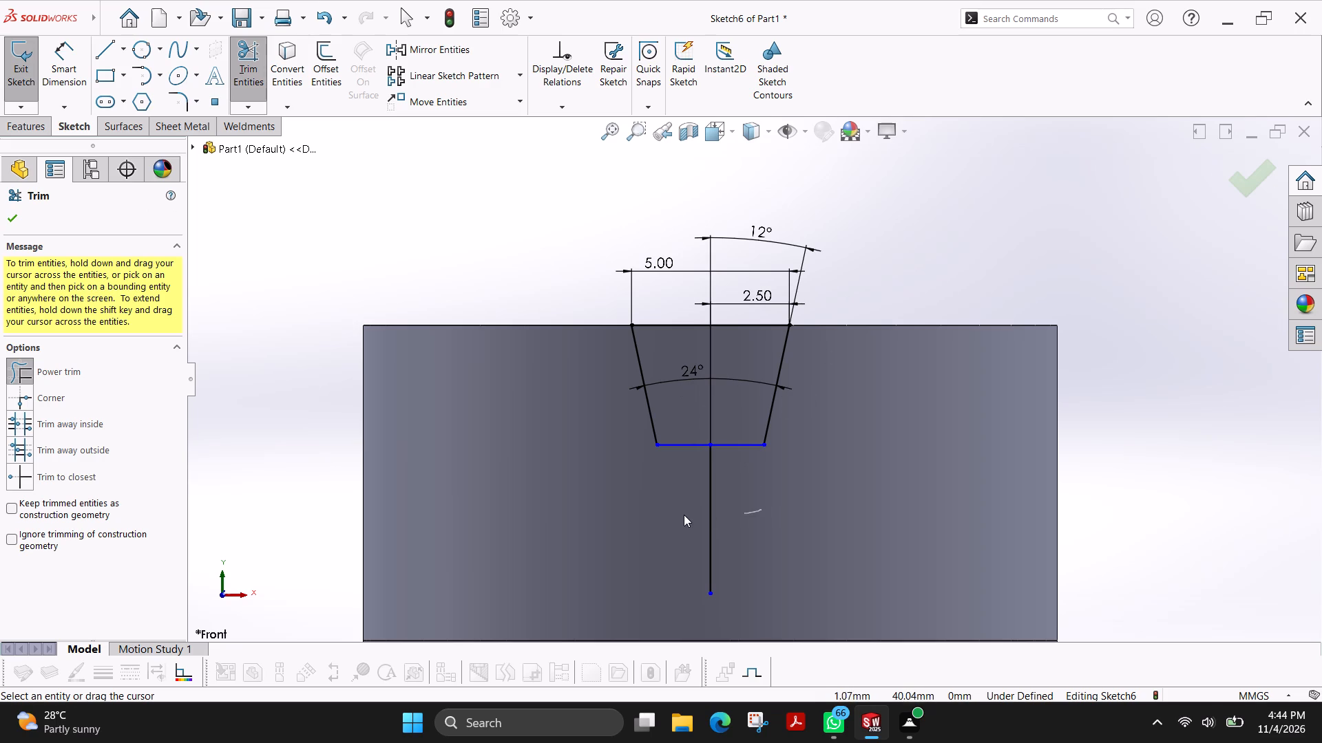
left_click_drag(684, 515, 680, 515)
Cut-extrude the trapezoid through the head with a Mid Plane end condition and a depth of 60 mm.
scroll(461, 396, "up", 1)
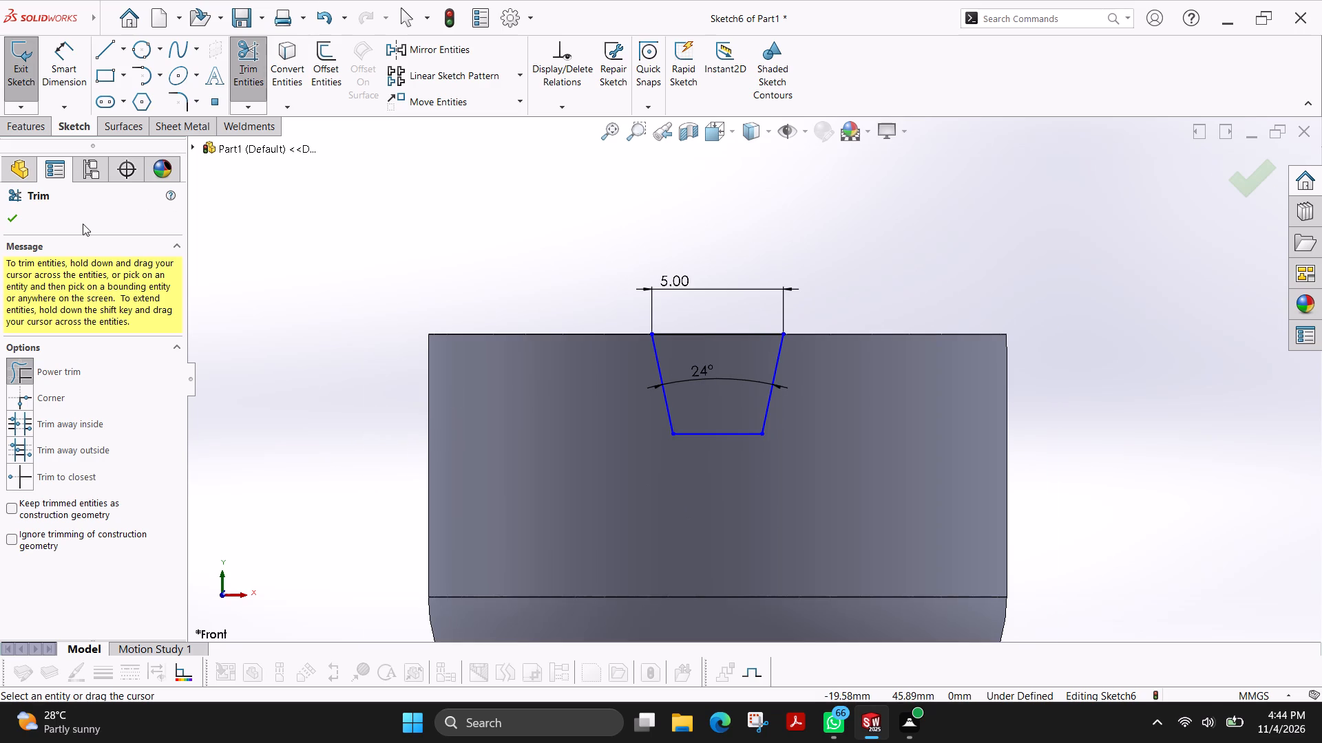
left_click(34, 129)
left_click(249, 67)
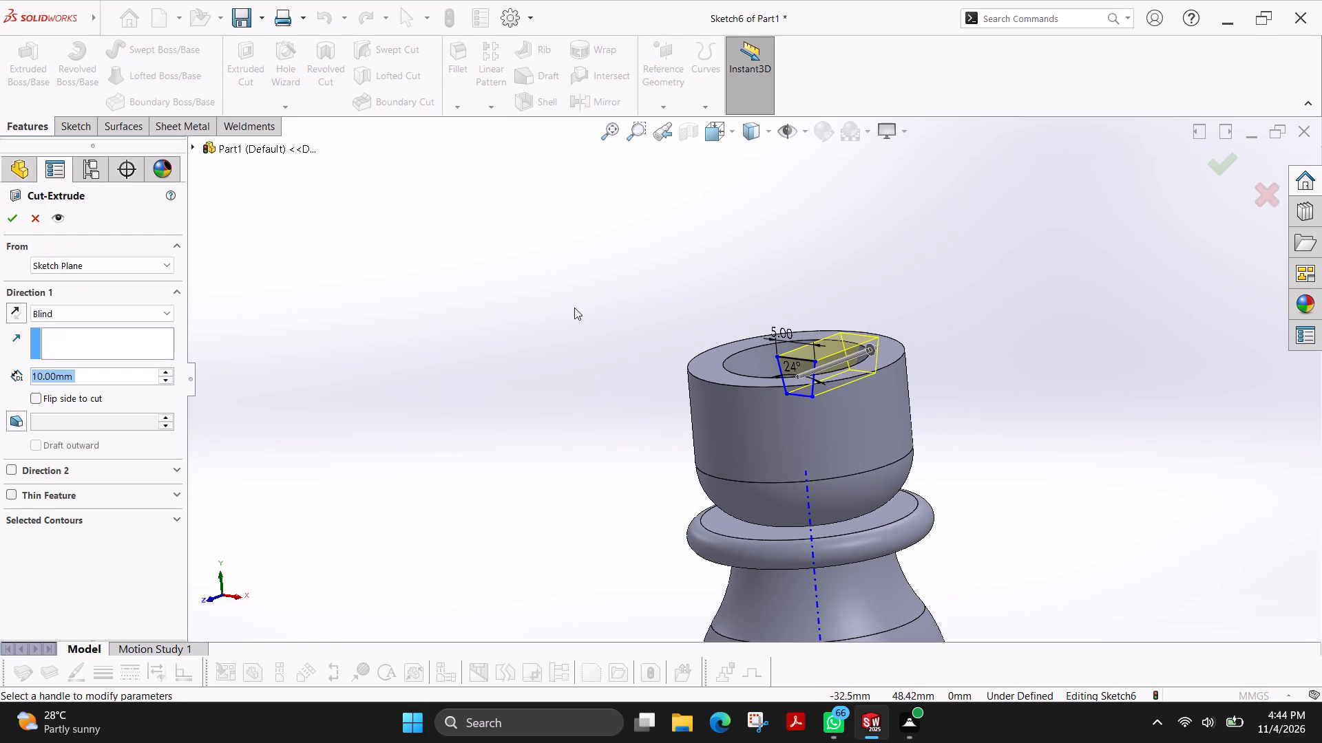
scroll(644, 299, "up", 1)
middle_click_drag(644, 299, 692, 395)
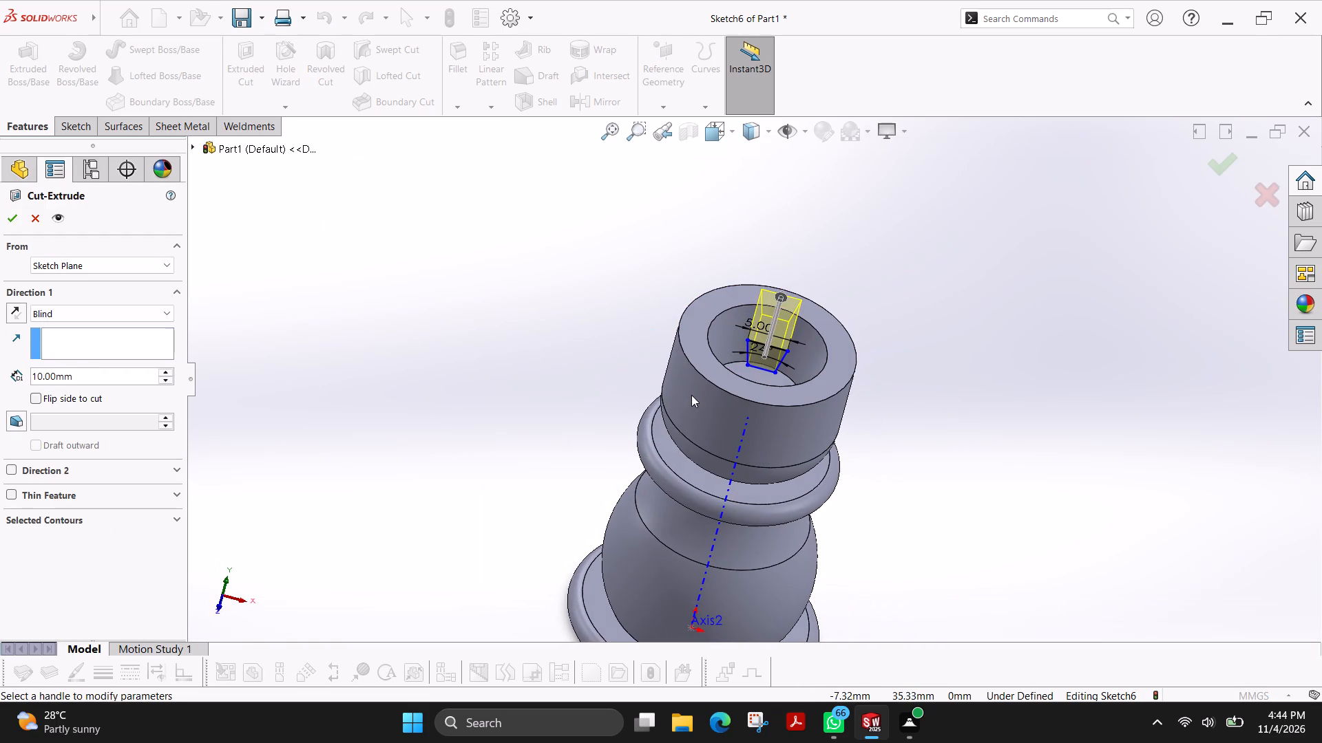
left_click(81, 307)
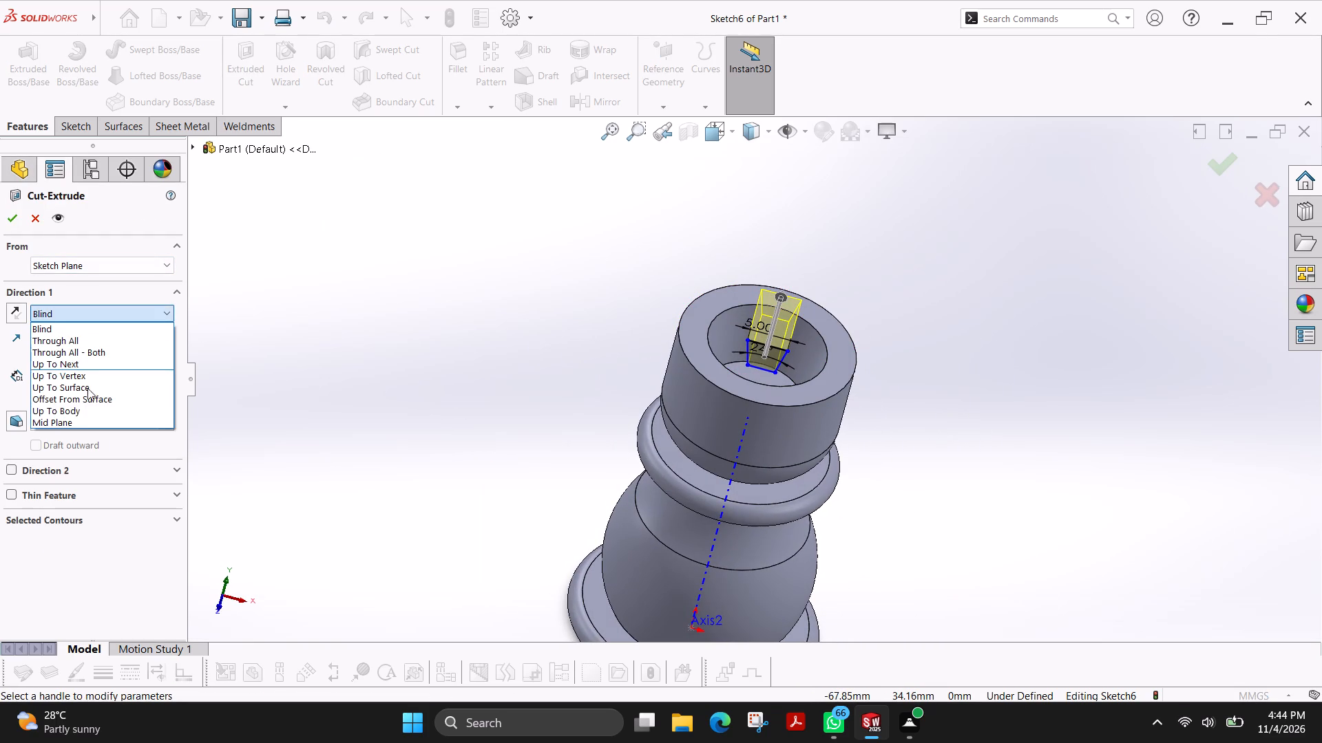
left_click(73, 418)
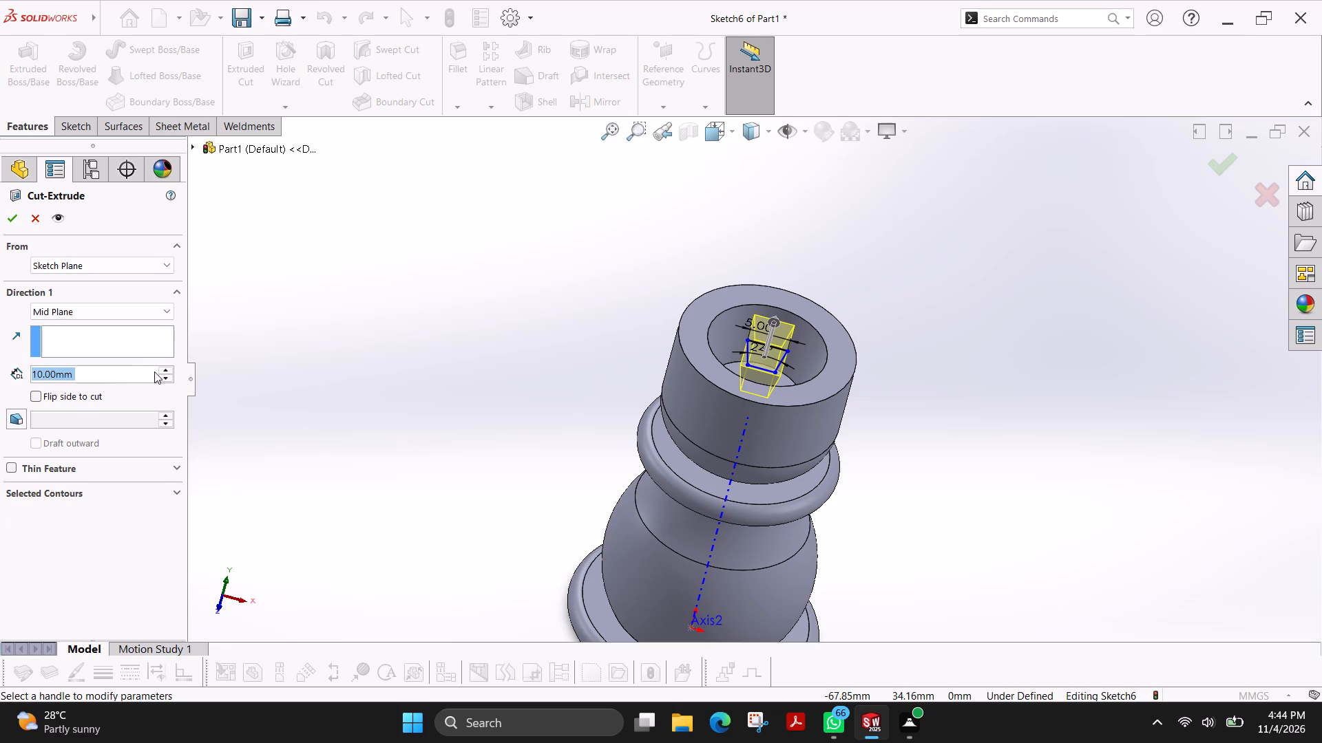
left_click(164, 369)
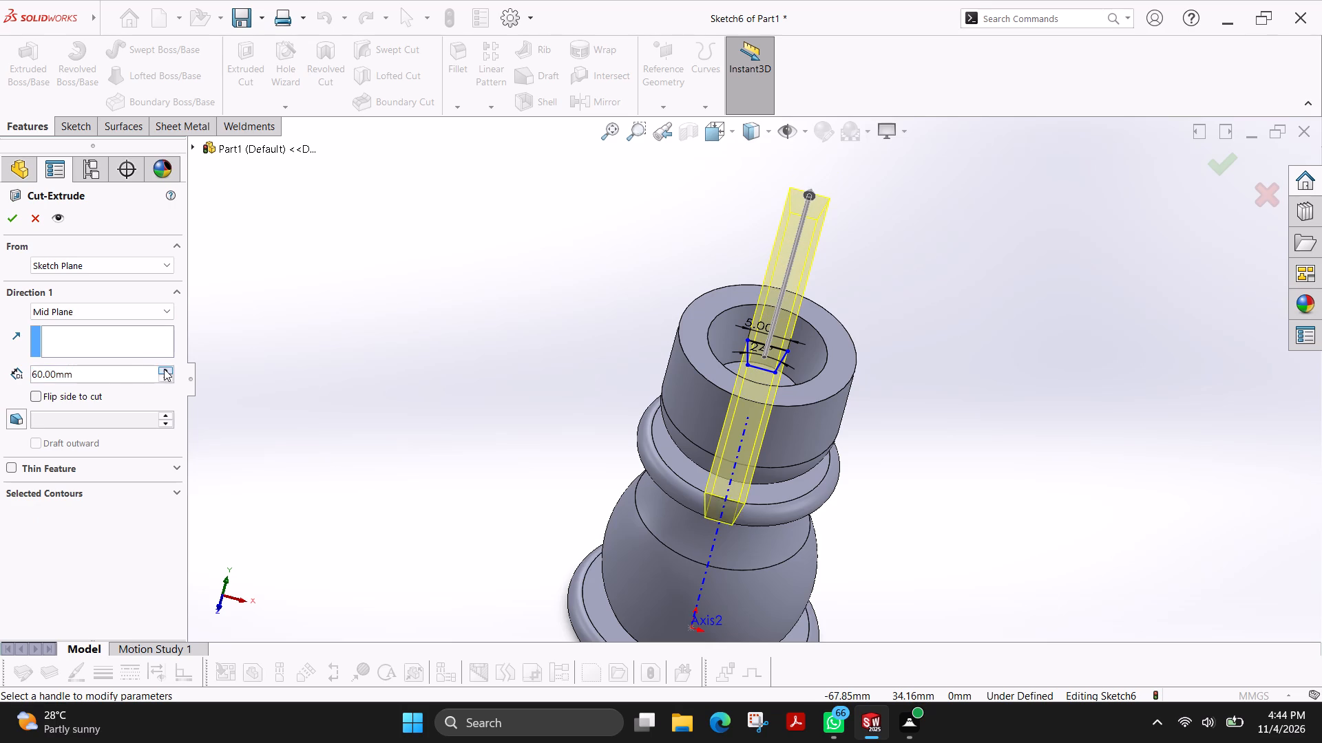
left_click(12, 221)
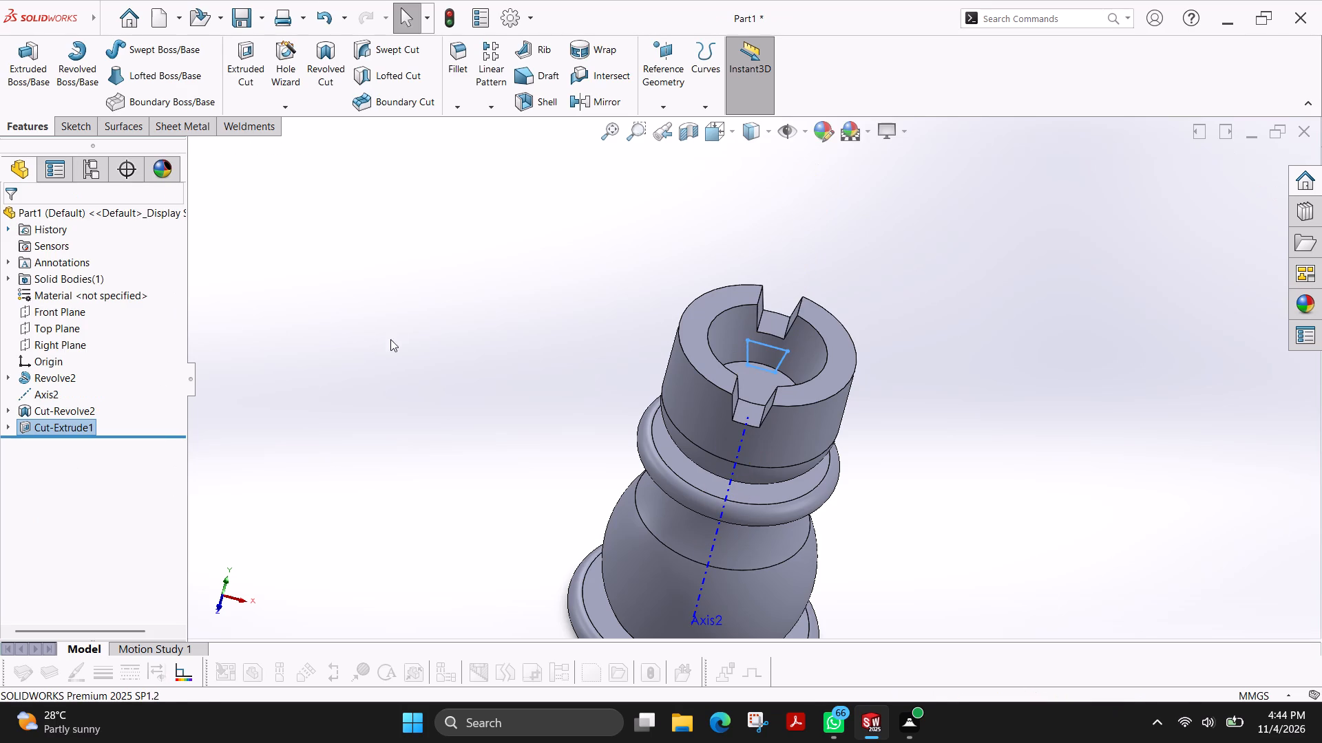
On the Right Plane, sketch a vertical line about 11.9 mm long on the part's axis, from above the head down into it.
middle_click_drag(453, 435, 461, 332)
key("grave")
key("Escape")
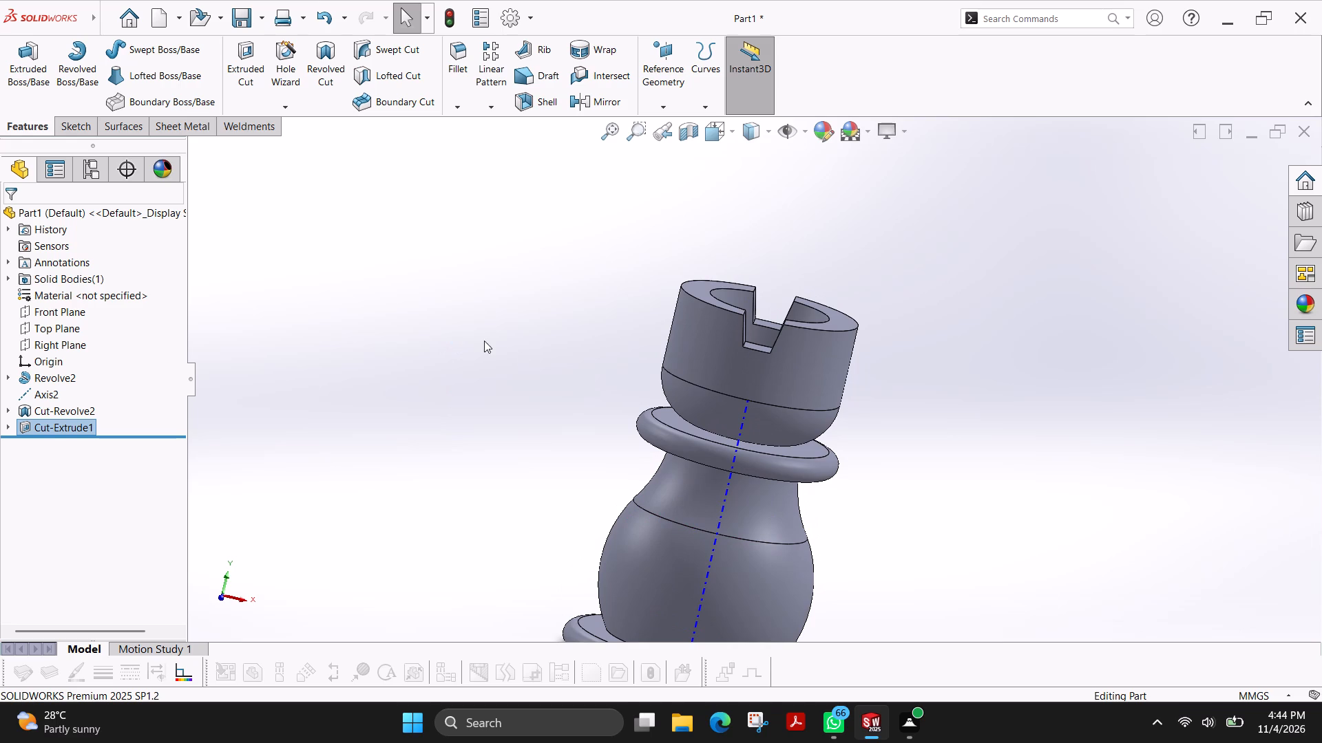
left_click(67, 129)
left_click(27, 65)
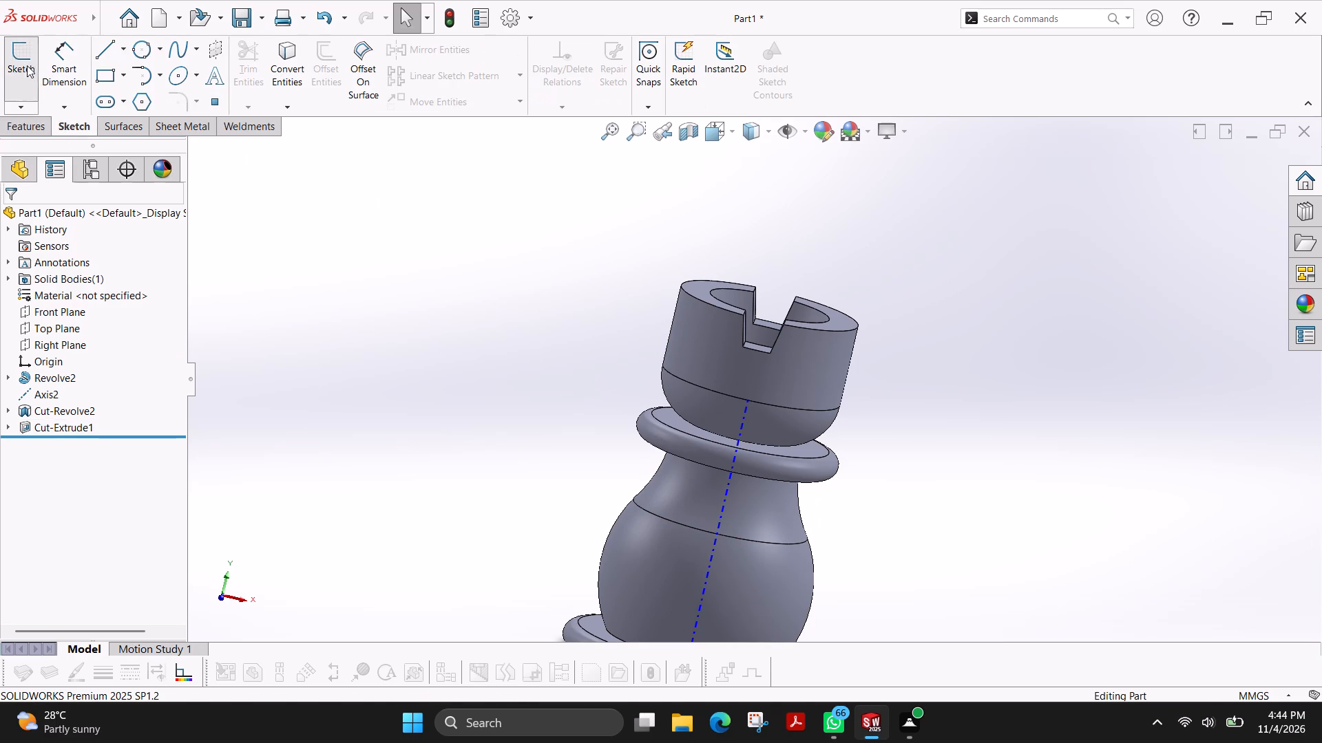
left_click(193, 147)
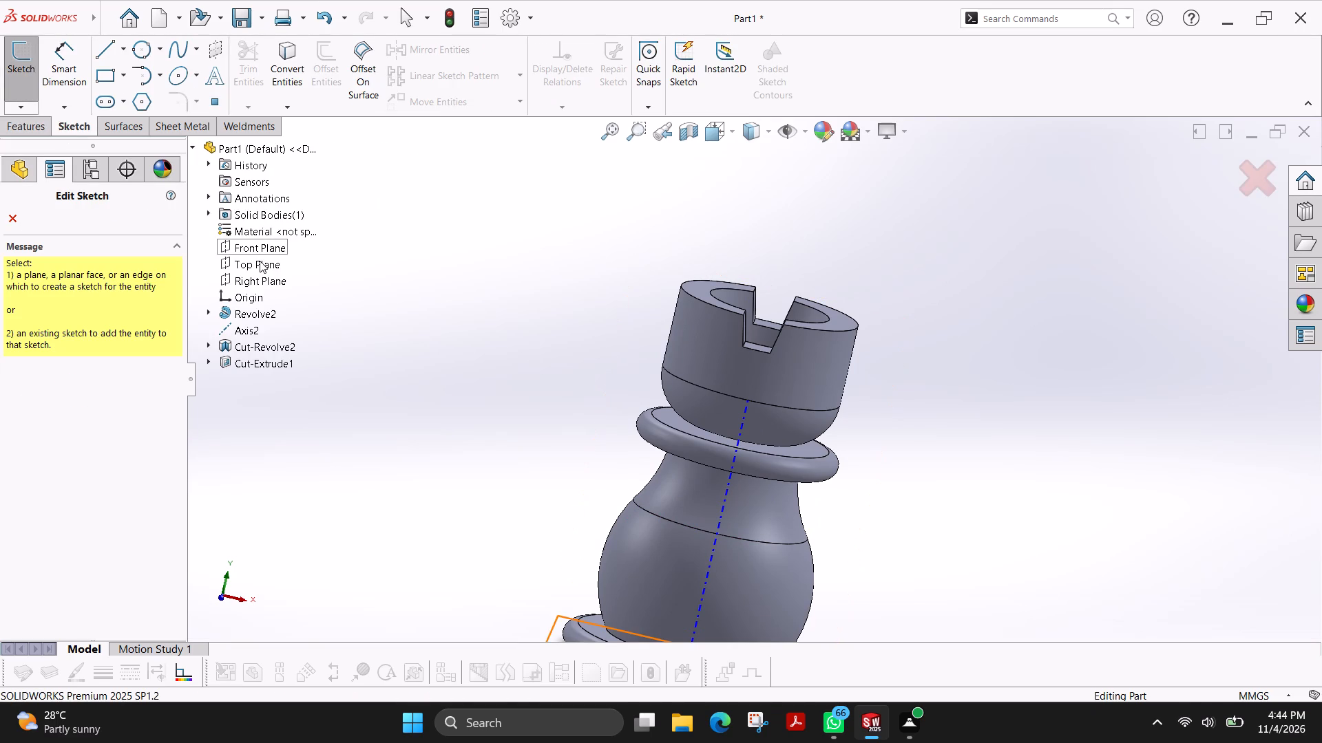
left_click(263, 282)
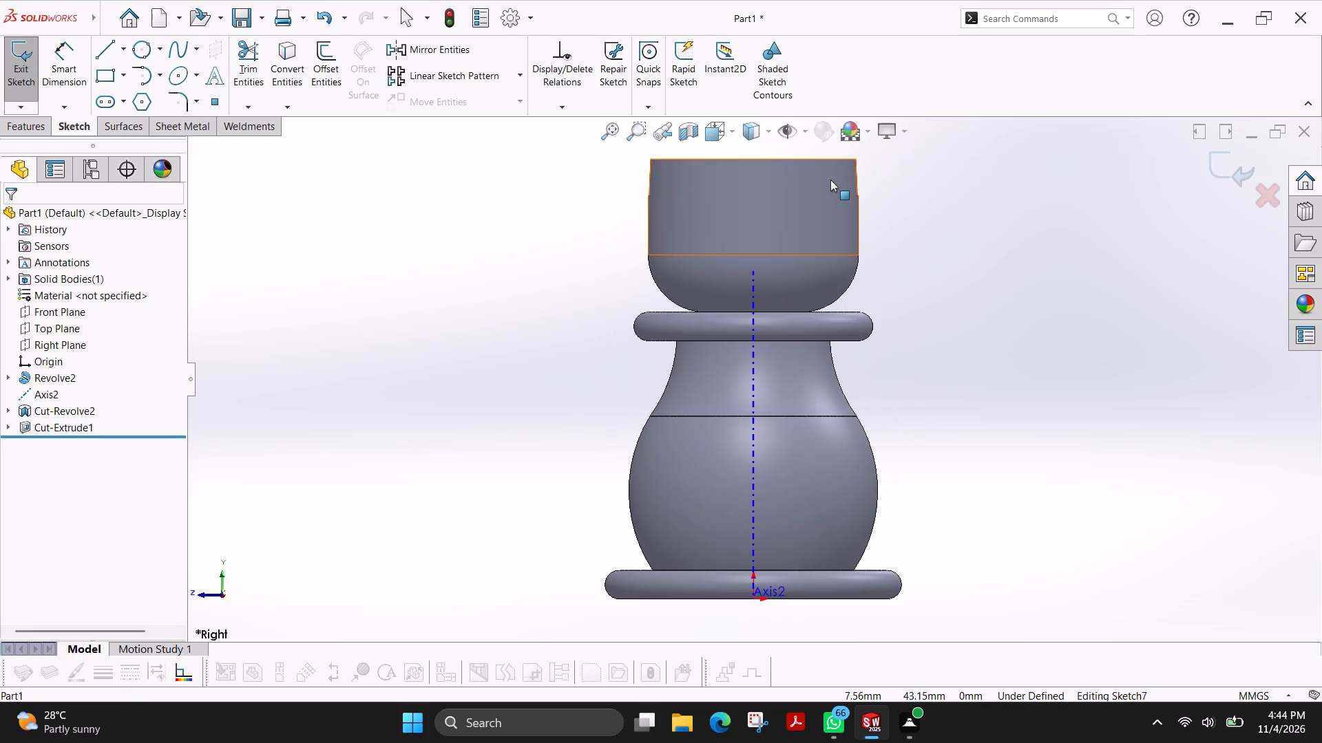
scroll(830, 178, "down", 2)
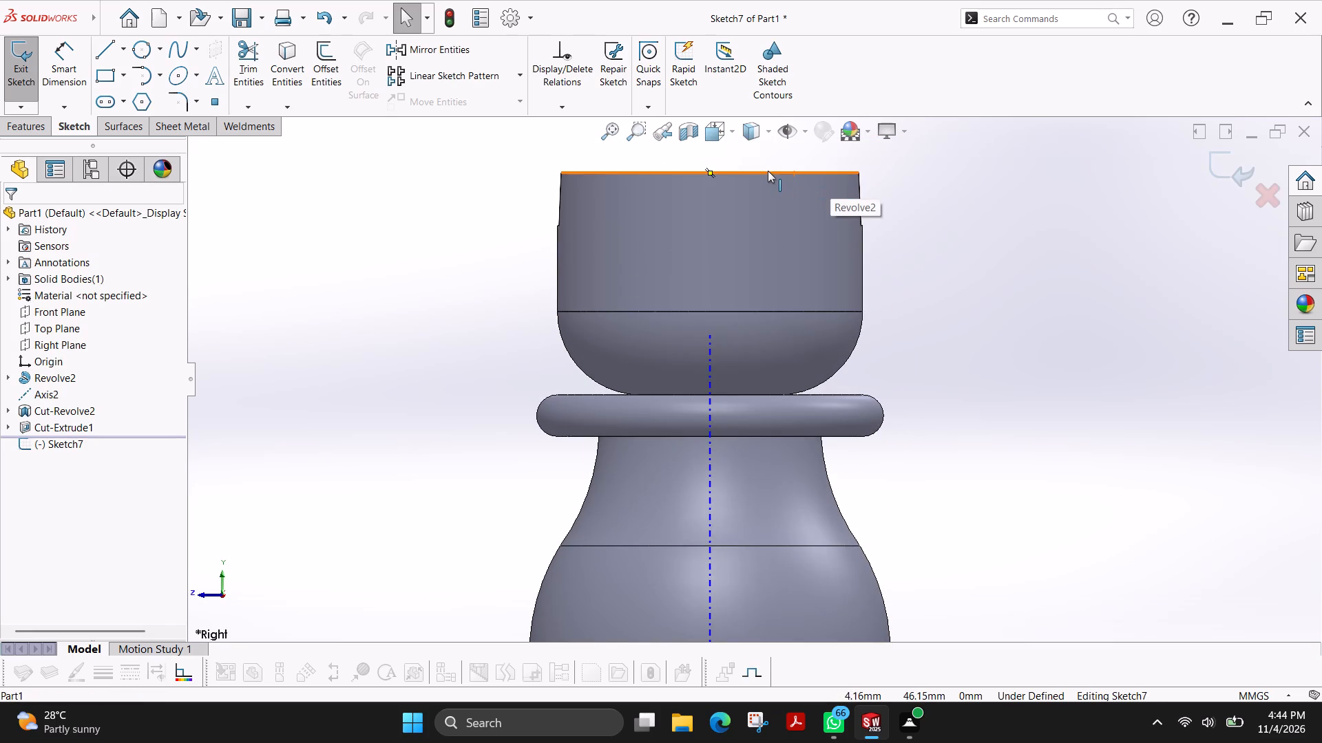
left_click(112, 55)
scroll(790, 182, "up", 1)
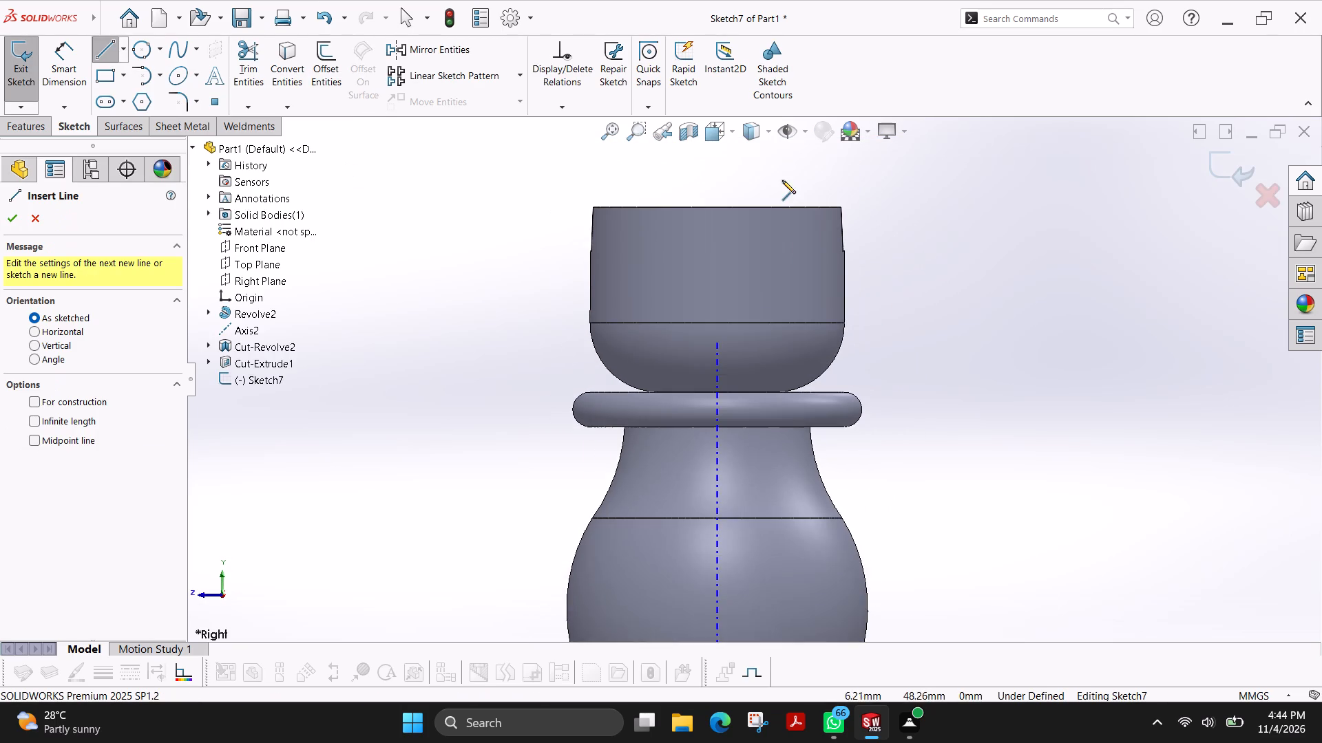
scroll(768, 180, "down", 1)
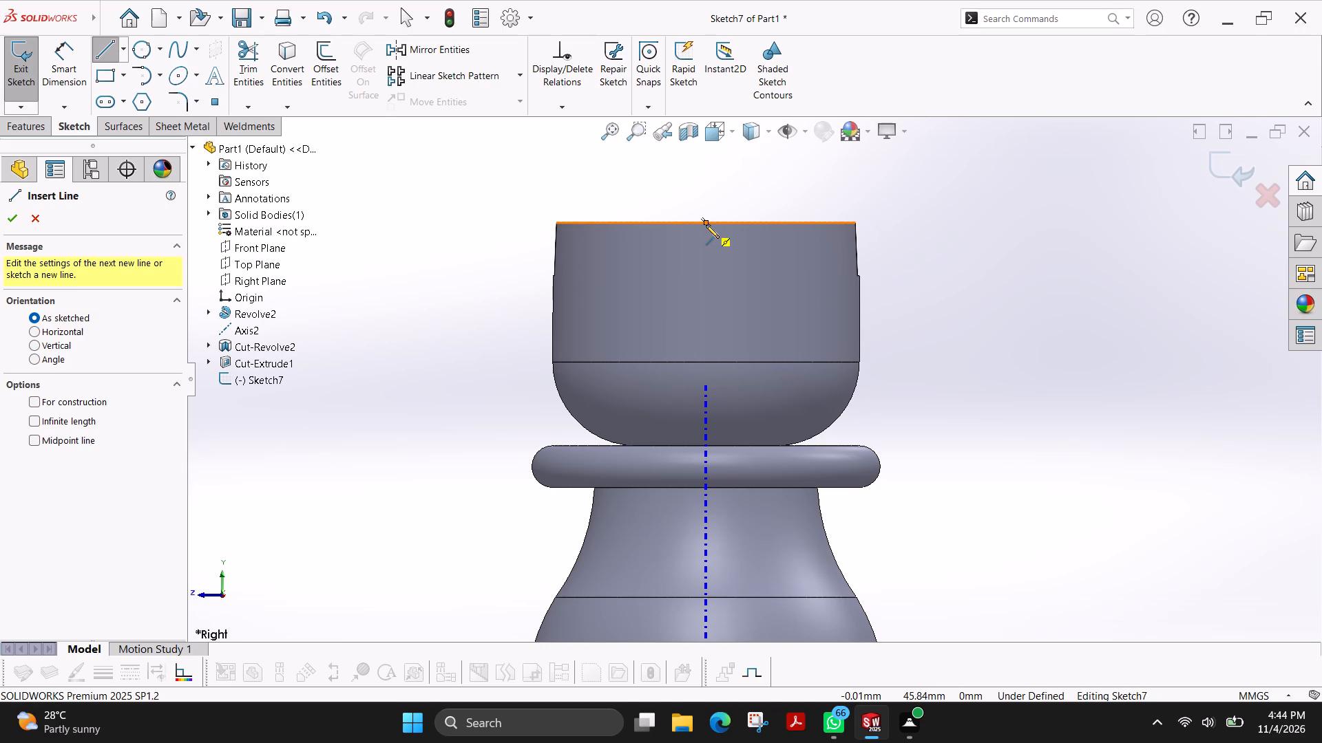
left_click(705, 155)
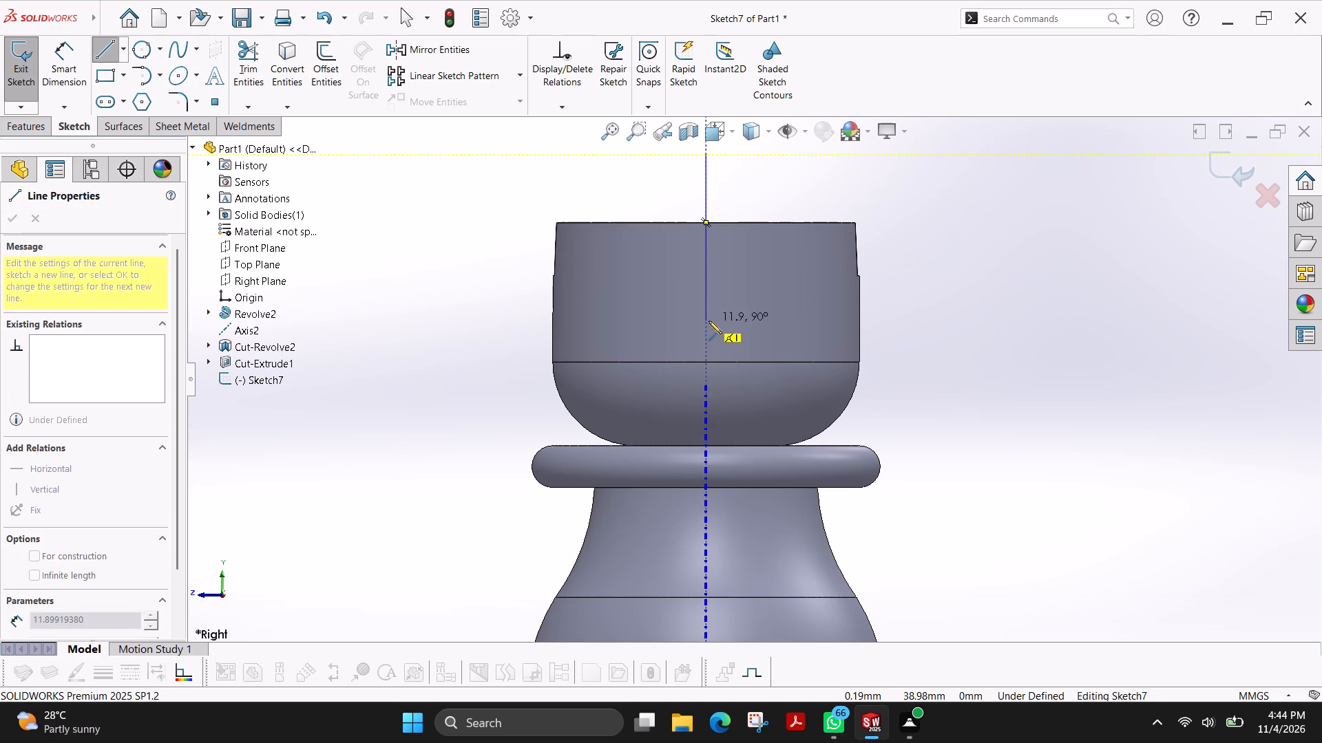
left_click(706, 321)
key("Escape")
Sketch a closed trapezoid across the vertical line, with its top edge about 5.24 mm long on the head's upper edge and its bottom edge about 1.7 mm.
scroll(748, 195, "down", 2)
left_click(106, 53)
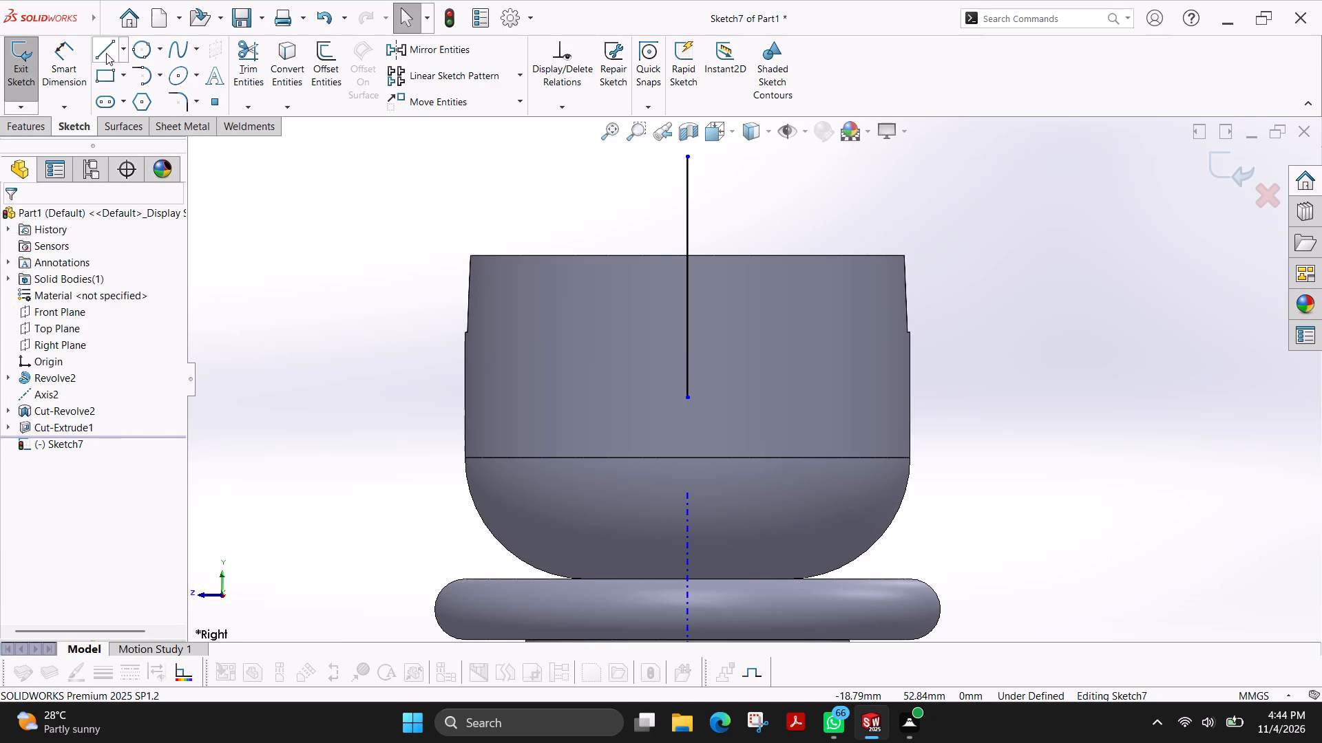
left_click(643, 255)
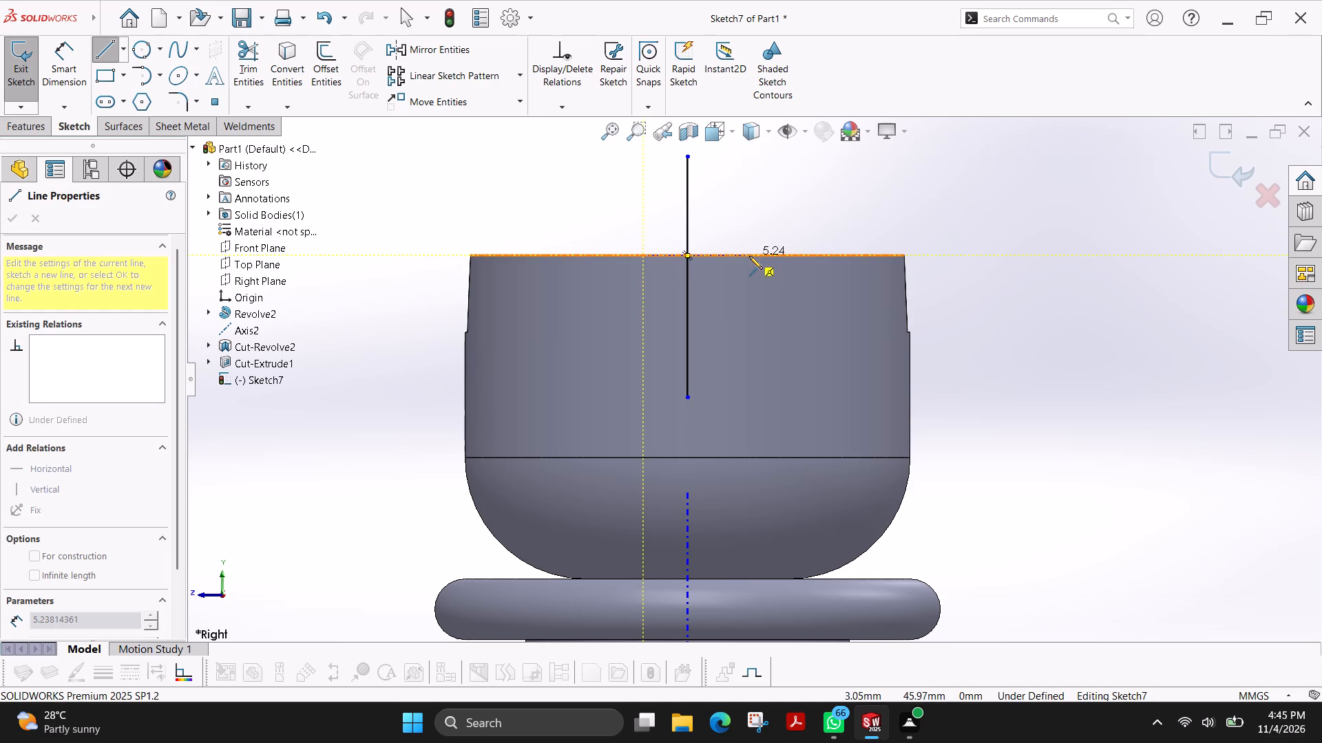
left_click(749, 256)
left_click(706, 313)
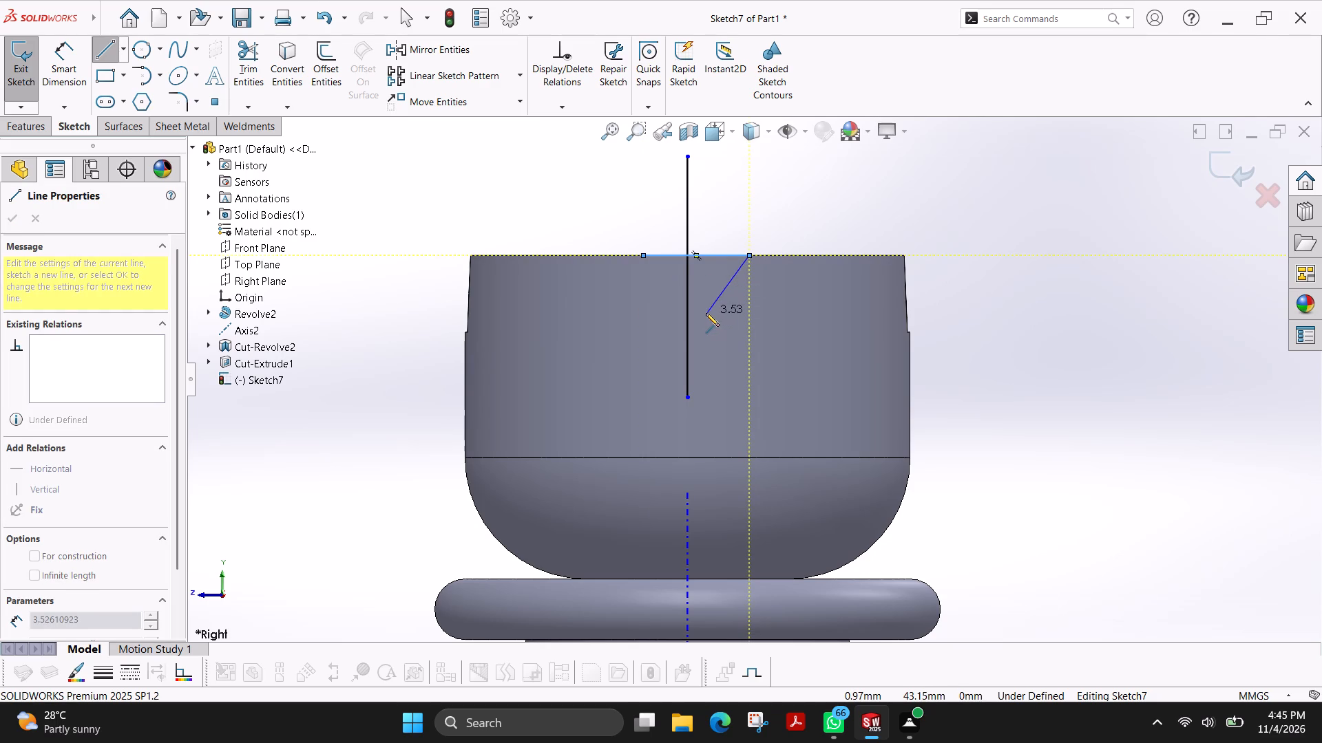
left_click(671, 312)
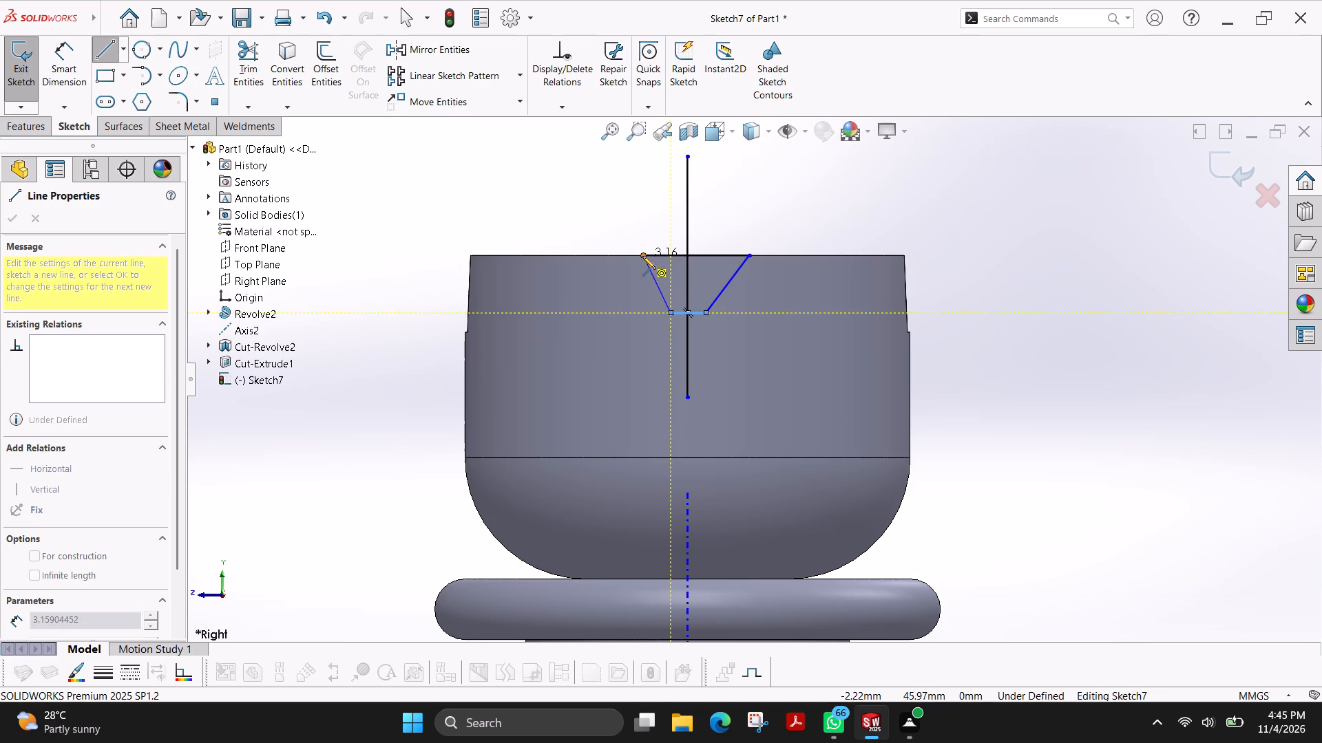
left_click(642, 256)
key("Escape")
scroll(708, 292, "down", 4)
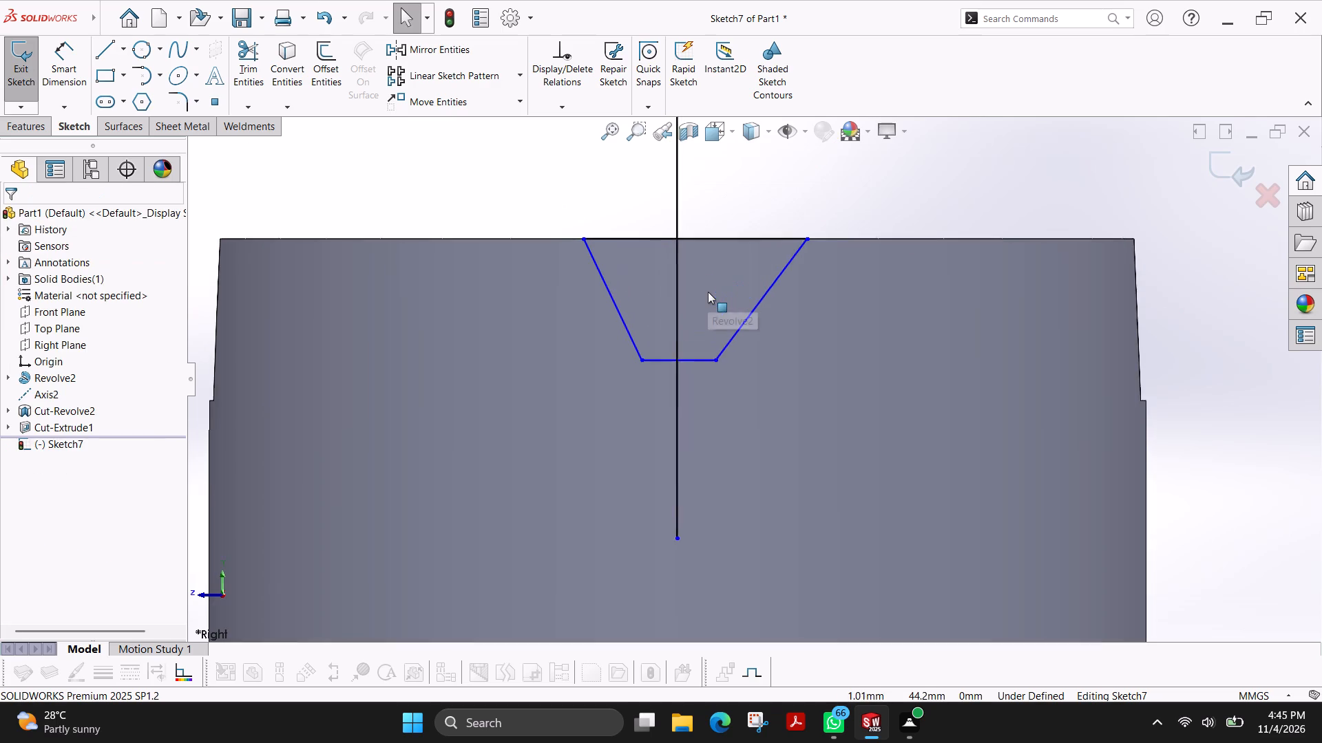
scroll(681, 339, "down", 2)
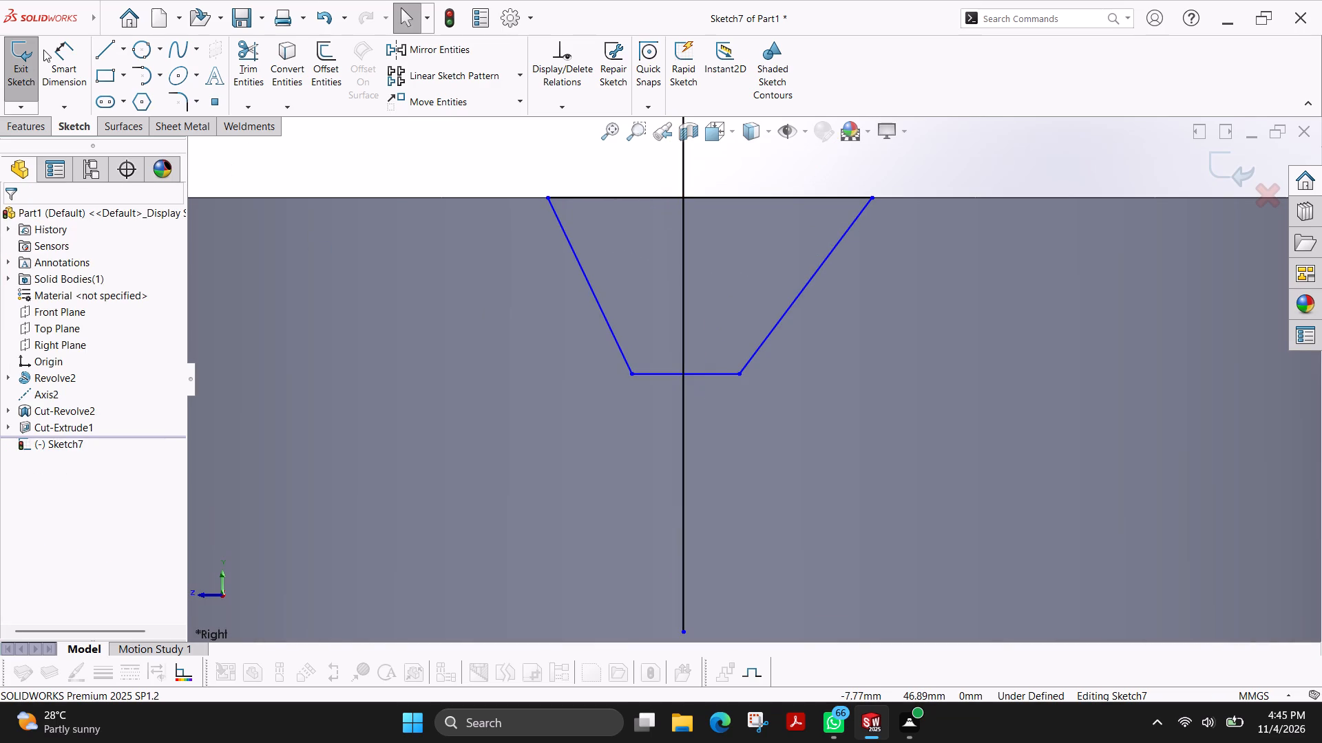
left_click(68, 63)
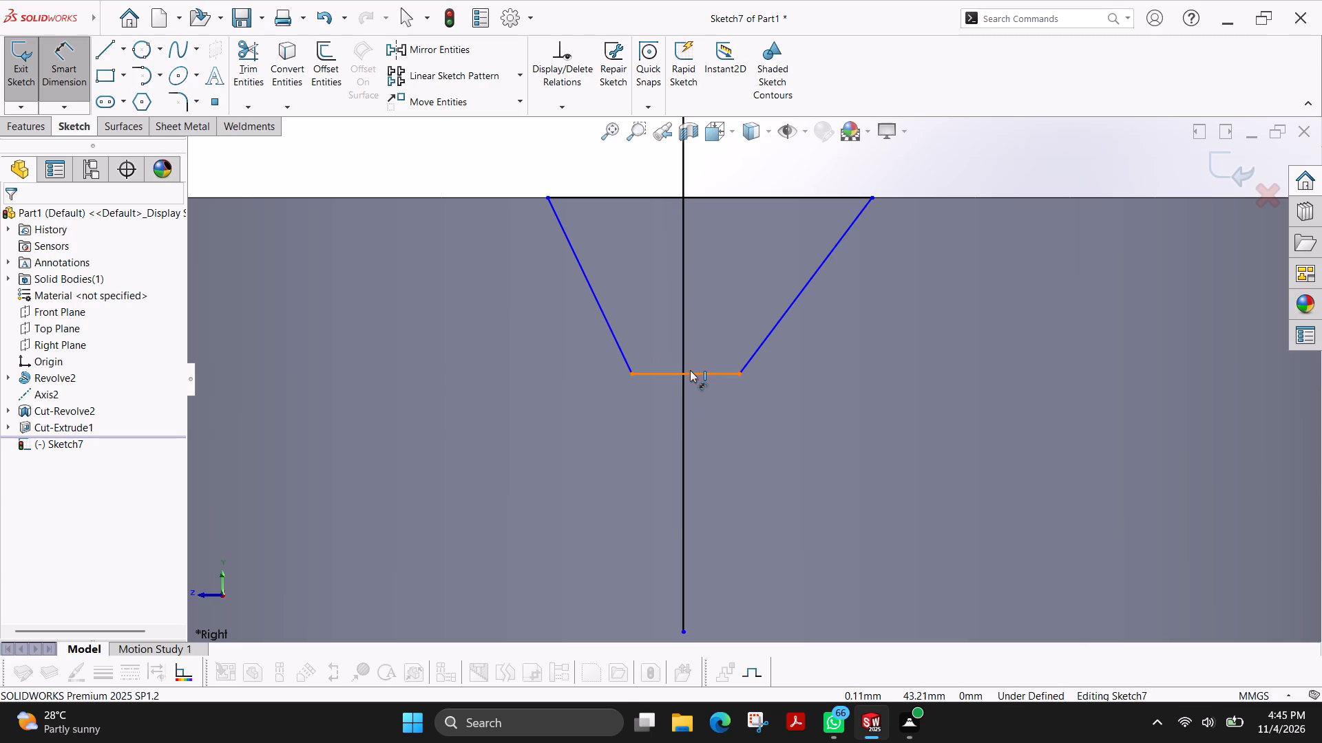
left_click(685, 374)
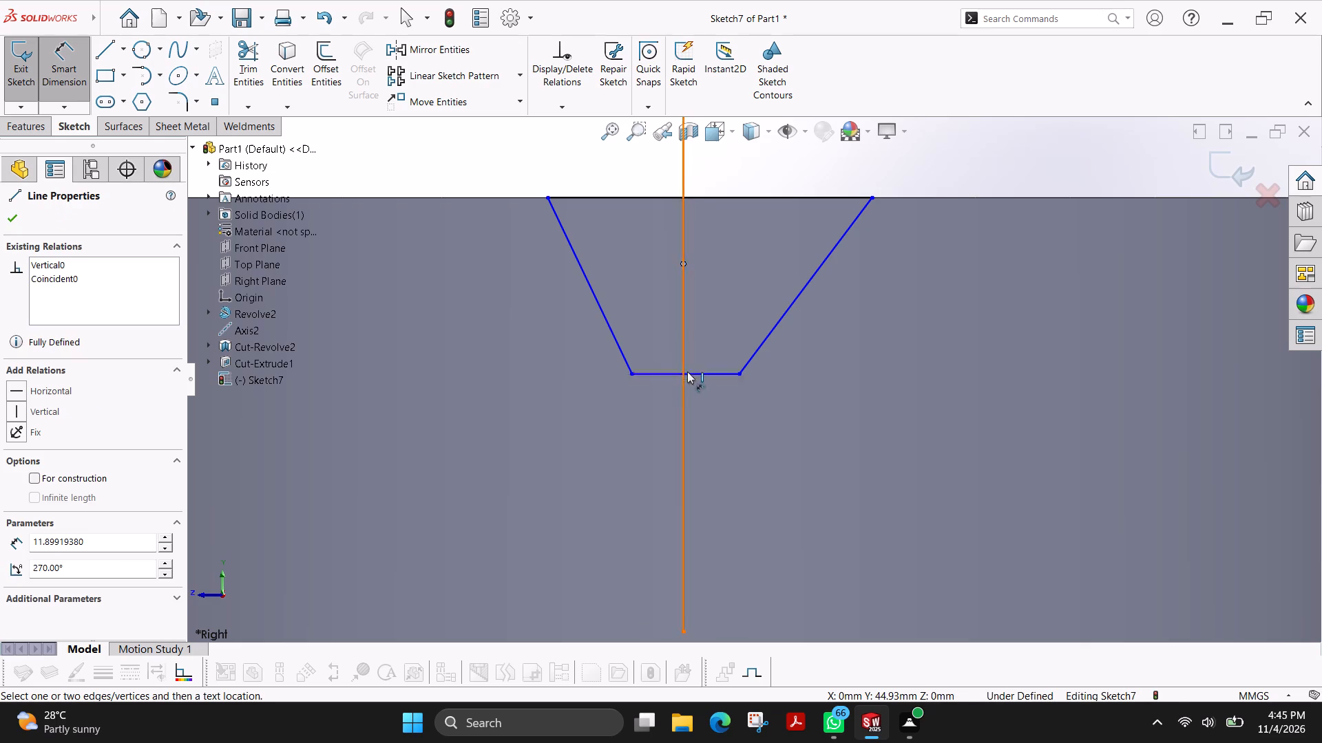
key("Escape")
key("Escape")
Dimension the trapezoid's top edge to 5 mm.
left_click(79, 71)
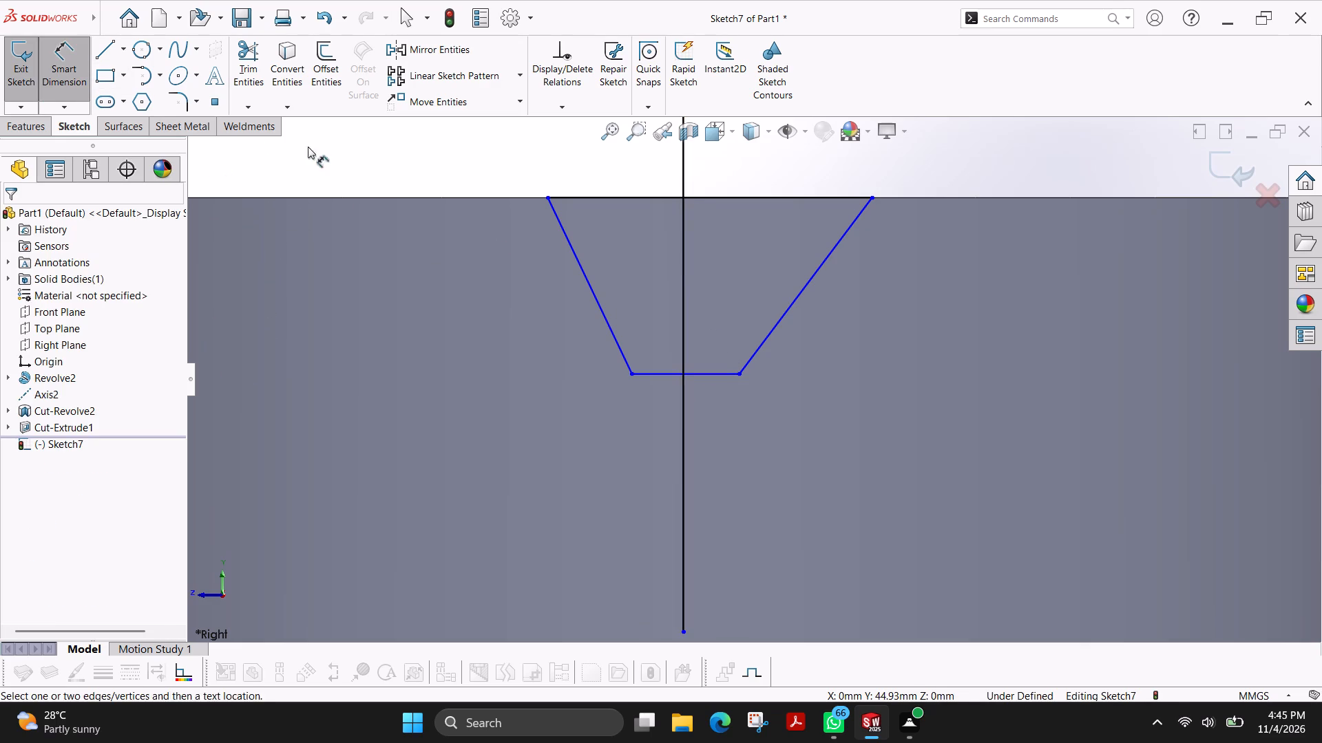
left_click(750, 202)
scroll(742, 184, "up", 2)
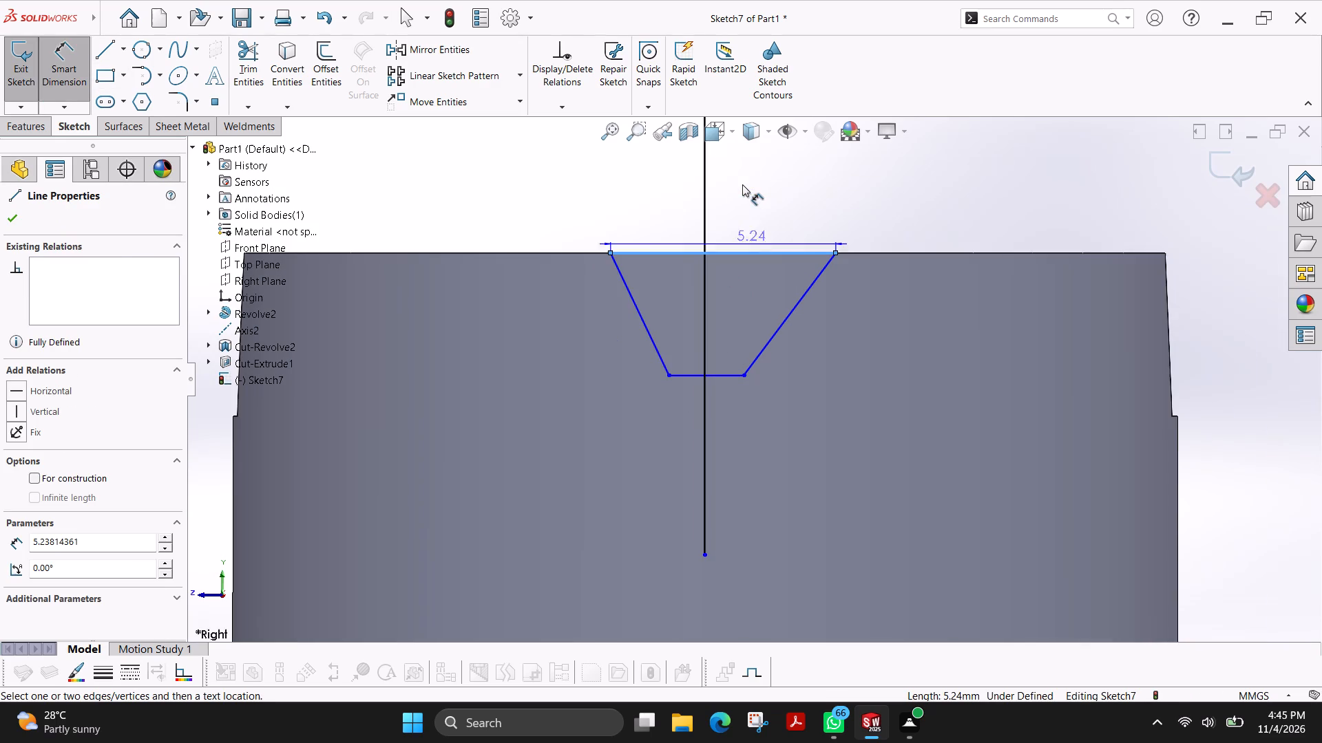
left_click(739, 184)
key("5")
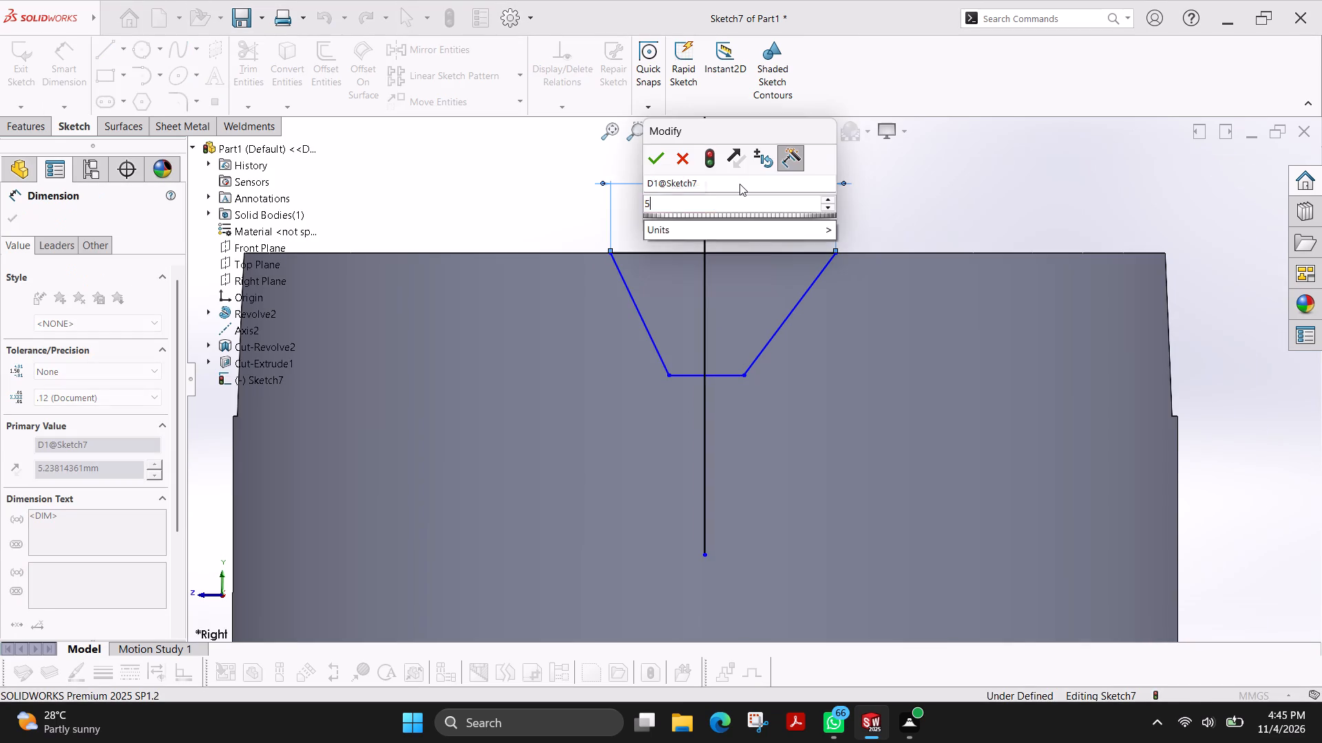
key("Return")
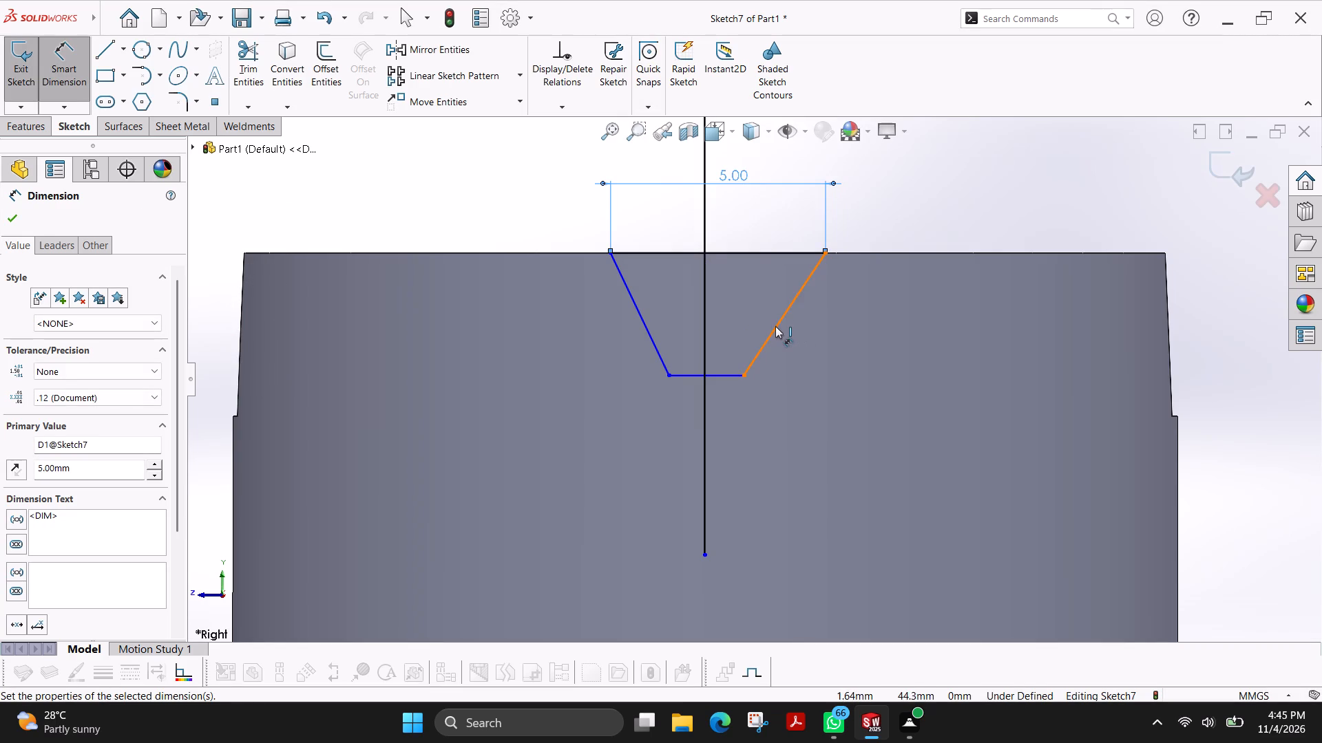
Dimension the angle between the trapezoid's two slanted sides, try 24° as its value, and undo that value.
left_click(775, 326)
left_click(651, 336)
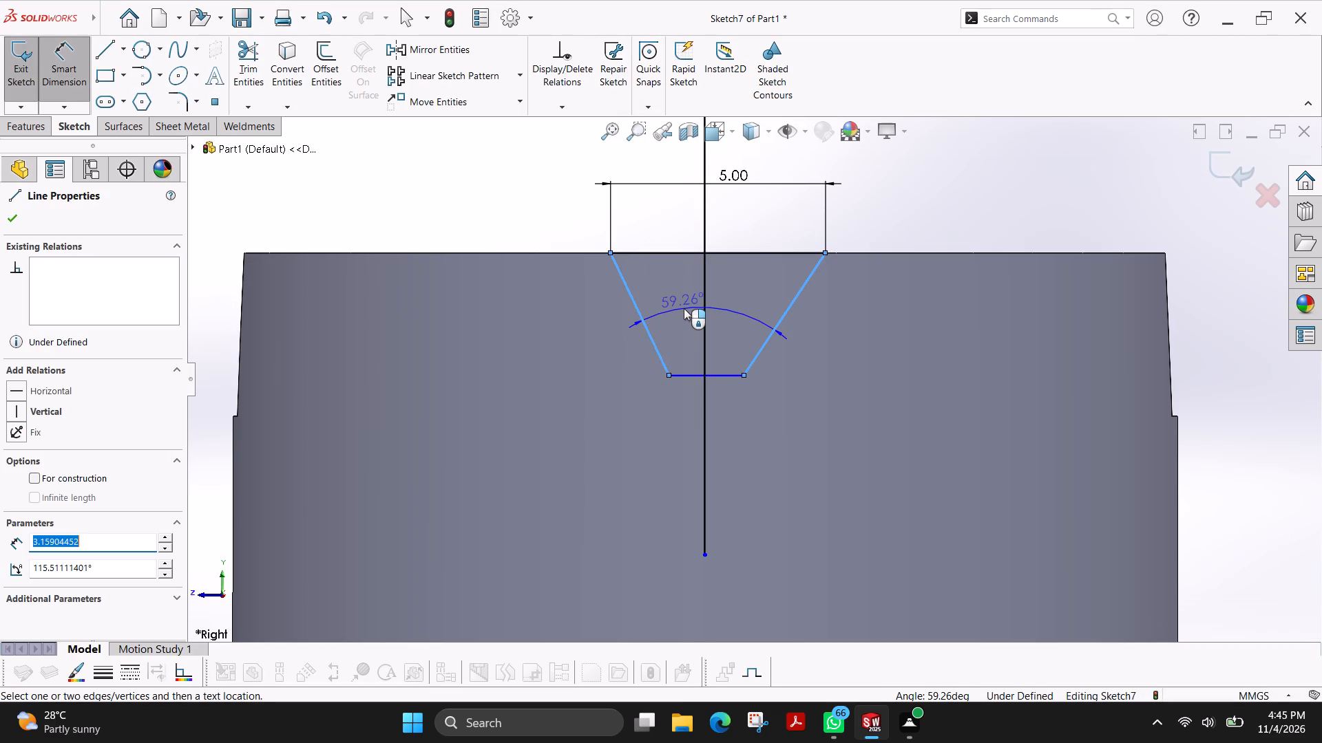
left_click(684, 308)
type("24")
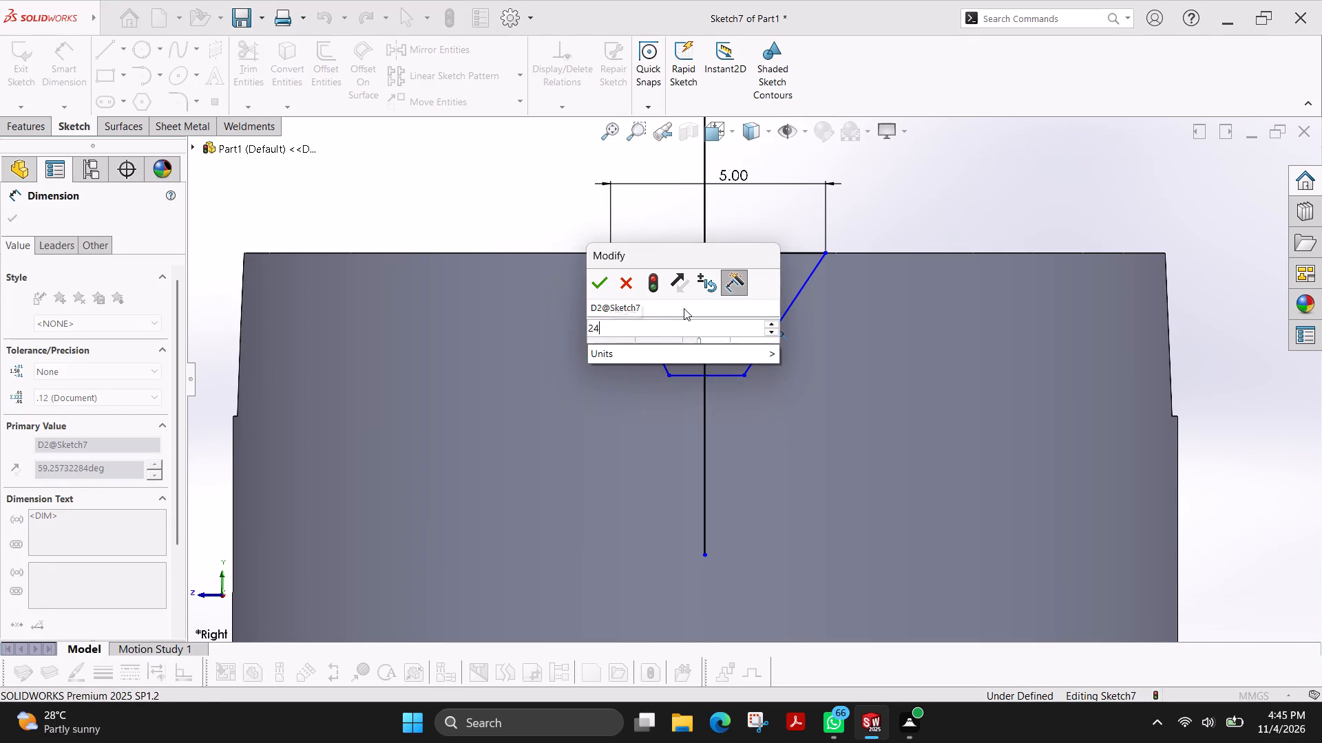
key("Return")
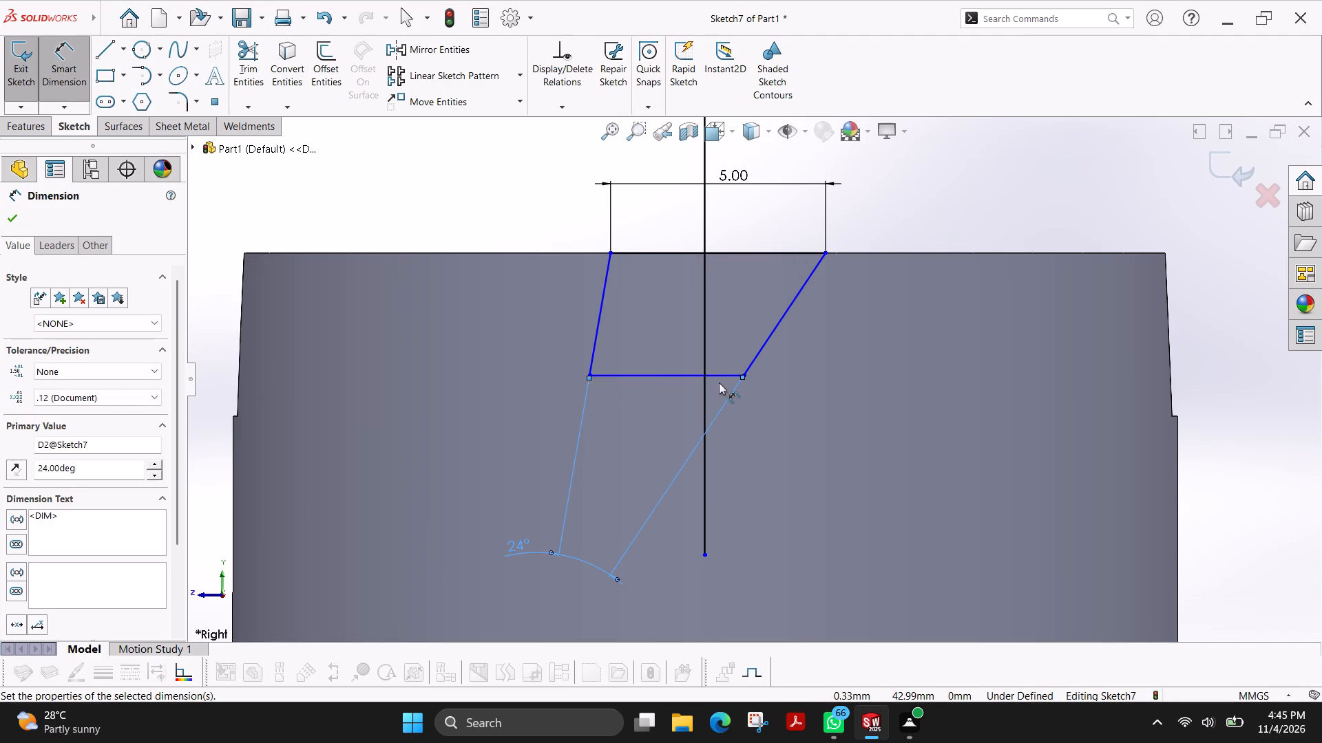
key("ctrl+z")
scroll(715, 379, "down", 4)
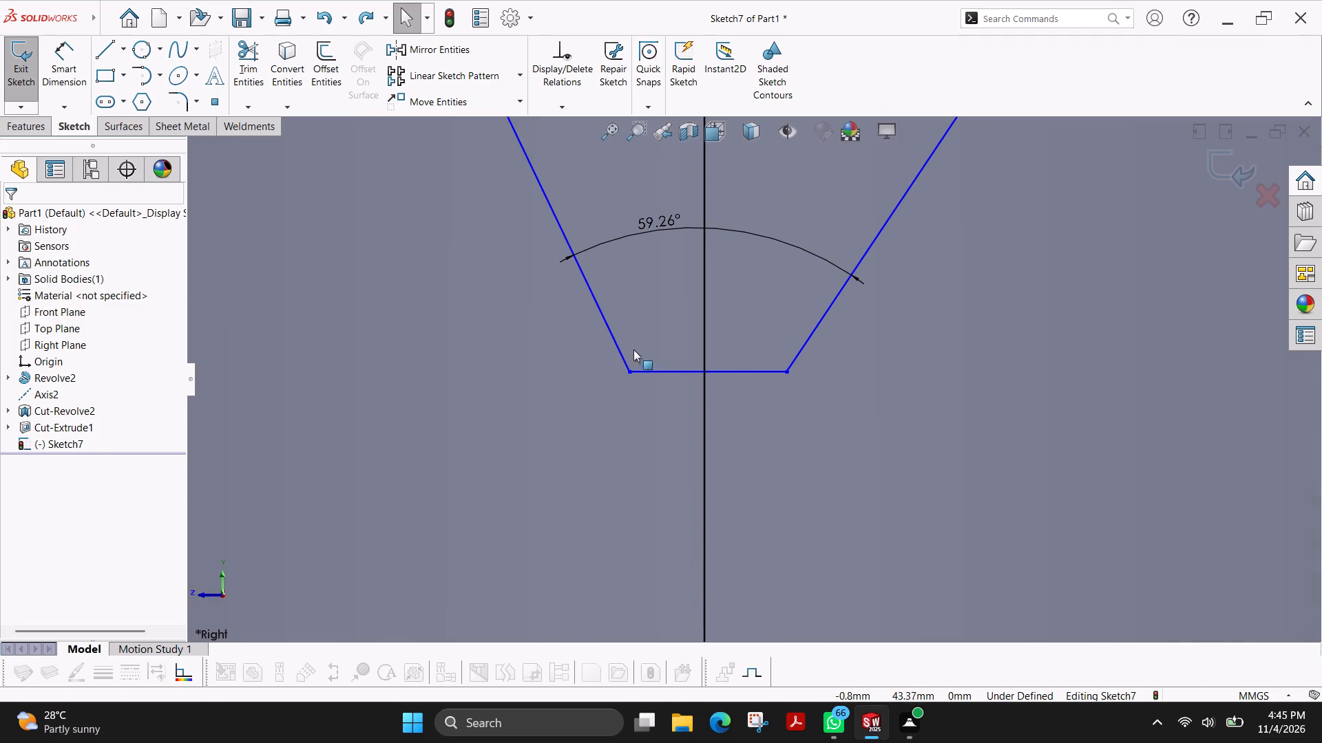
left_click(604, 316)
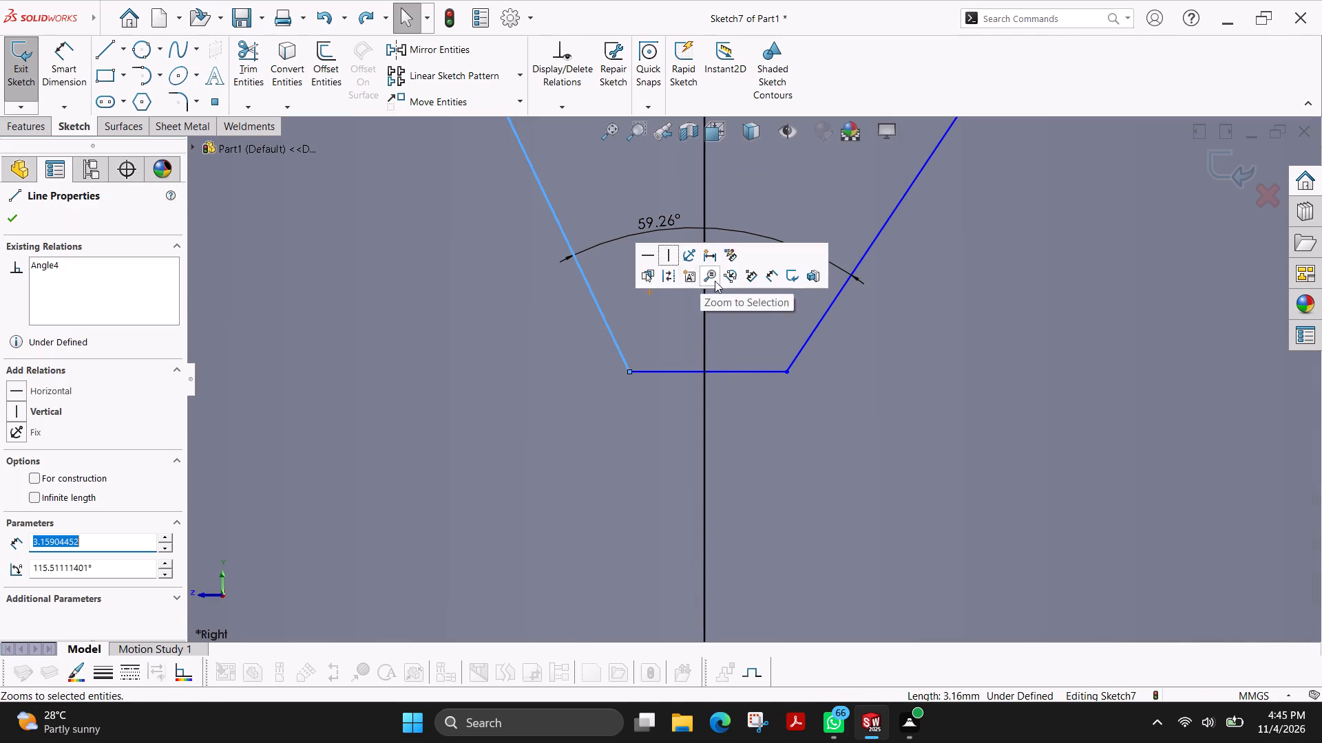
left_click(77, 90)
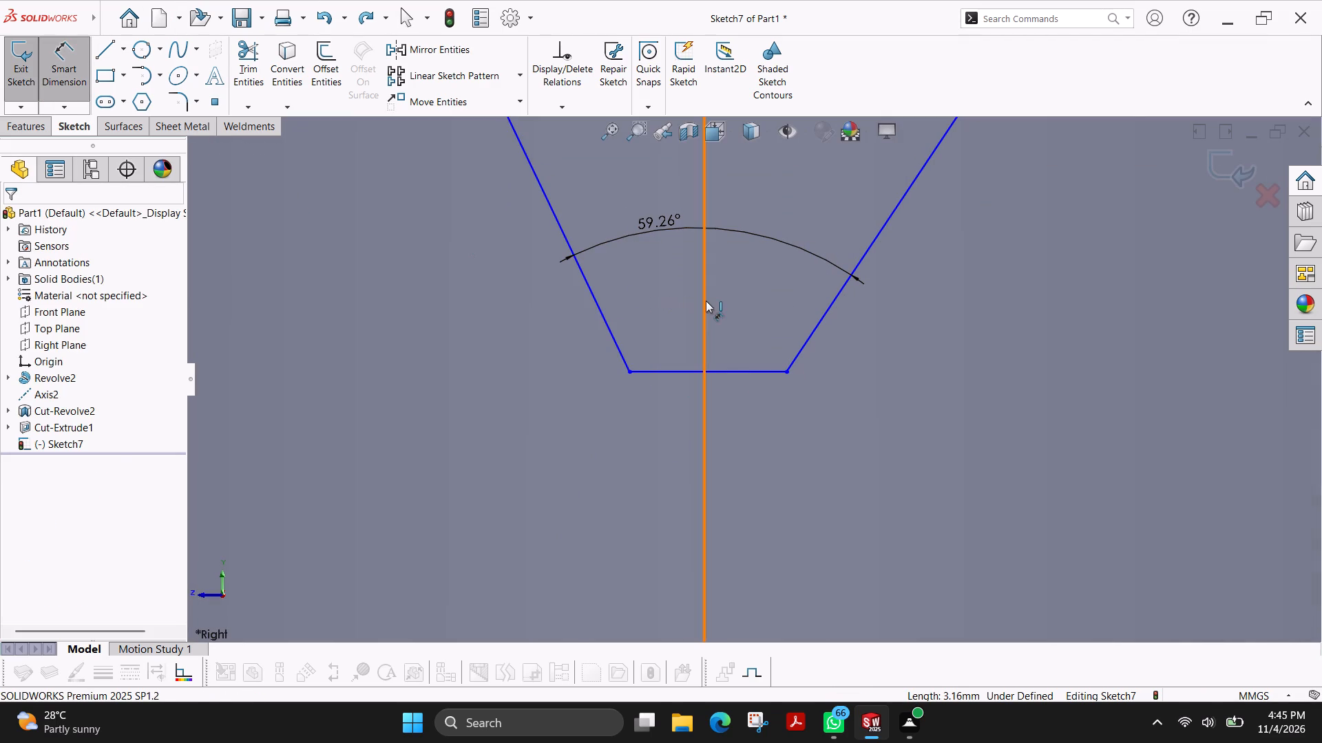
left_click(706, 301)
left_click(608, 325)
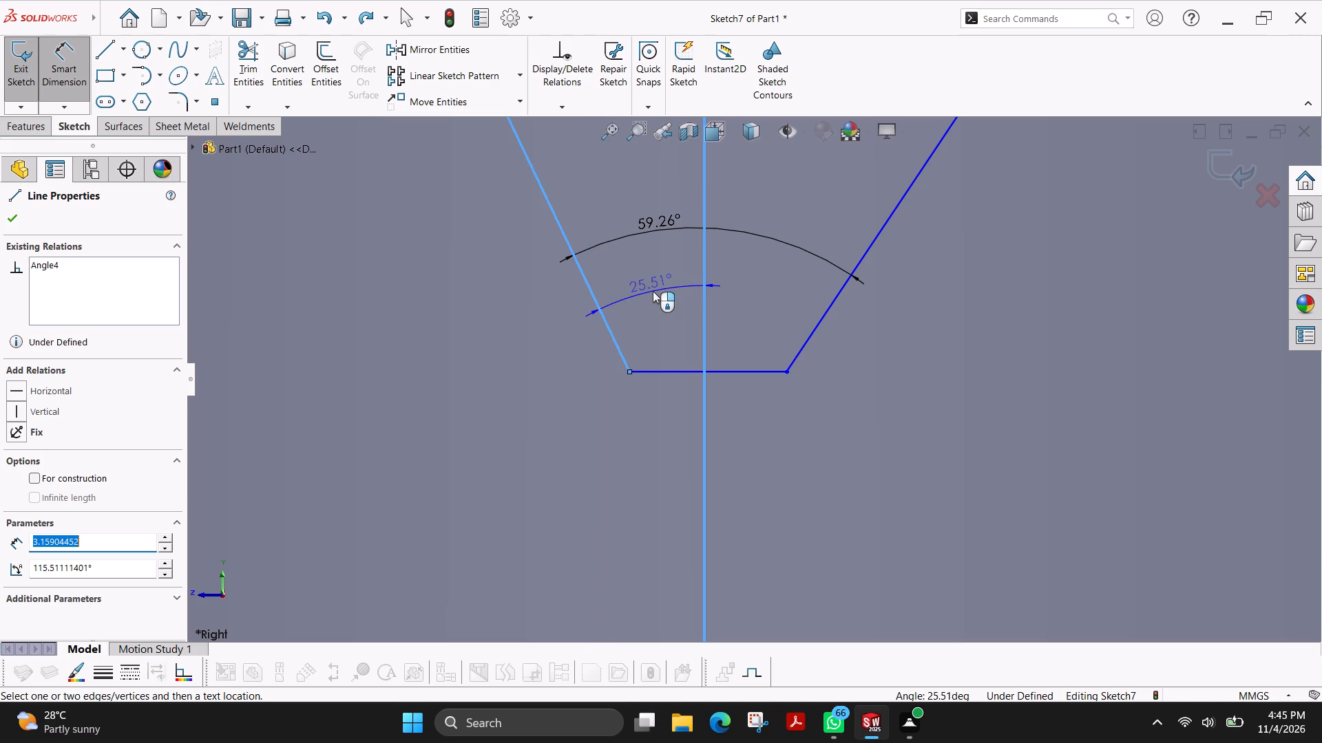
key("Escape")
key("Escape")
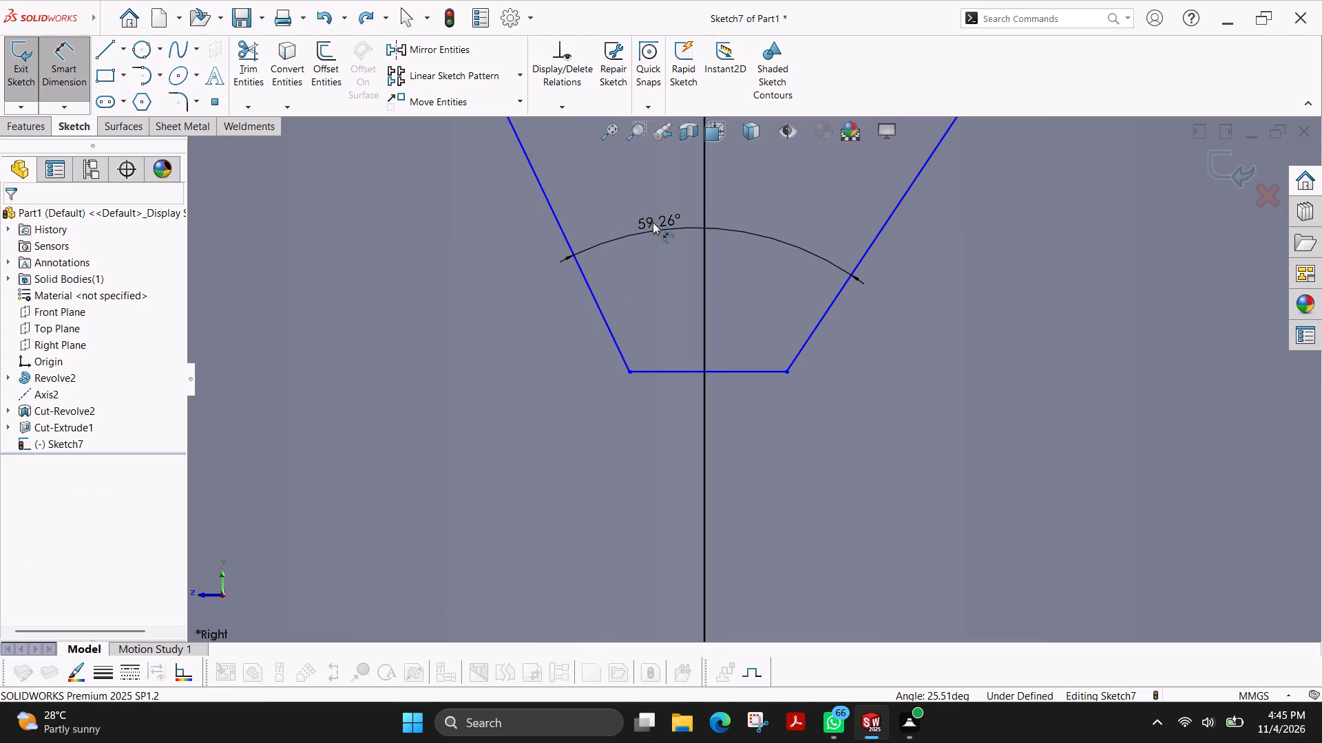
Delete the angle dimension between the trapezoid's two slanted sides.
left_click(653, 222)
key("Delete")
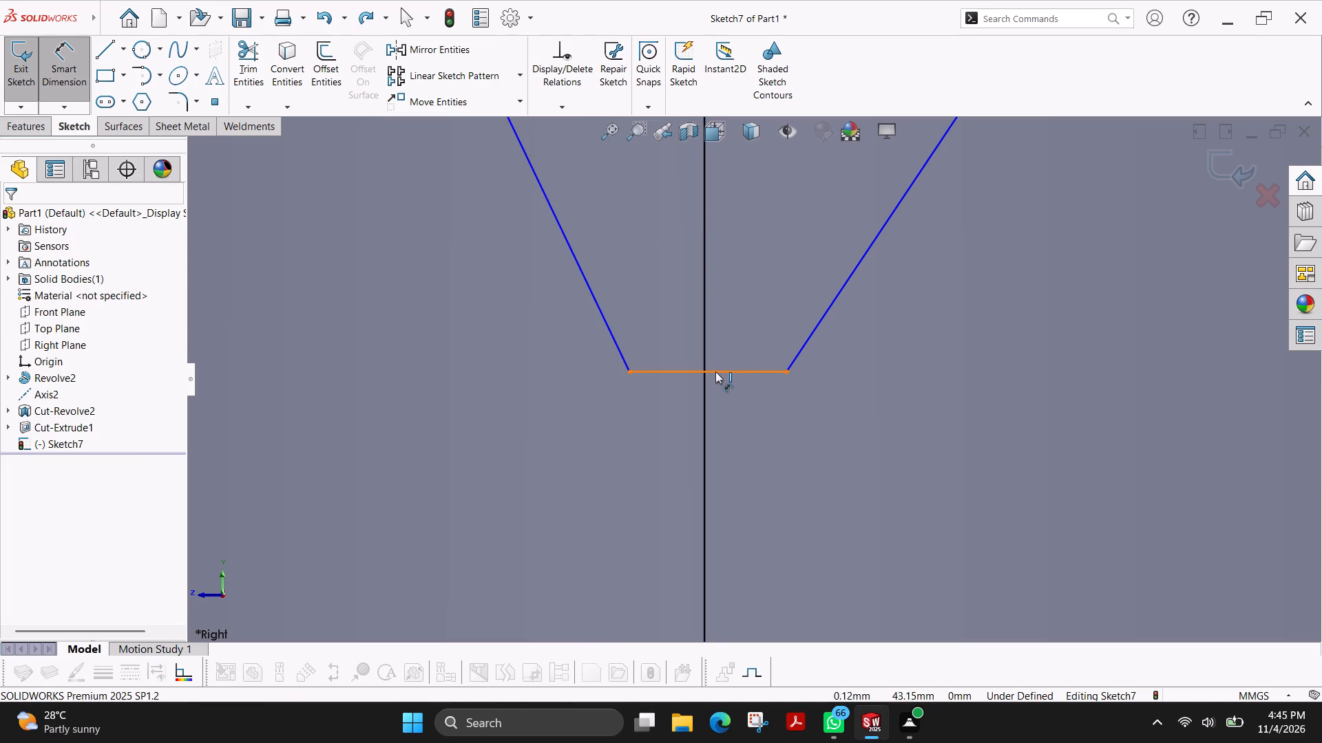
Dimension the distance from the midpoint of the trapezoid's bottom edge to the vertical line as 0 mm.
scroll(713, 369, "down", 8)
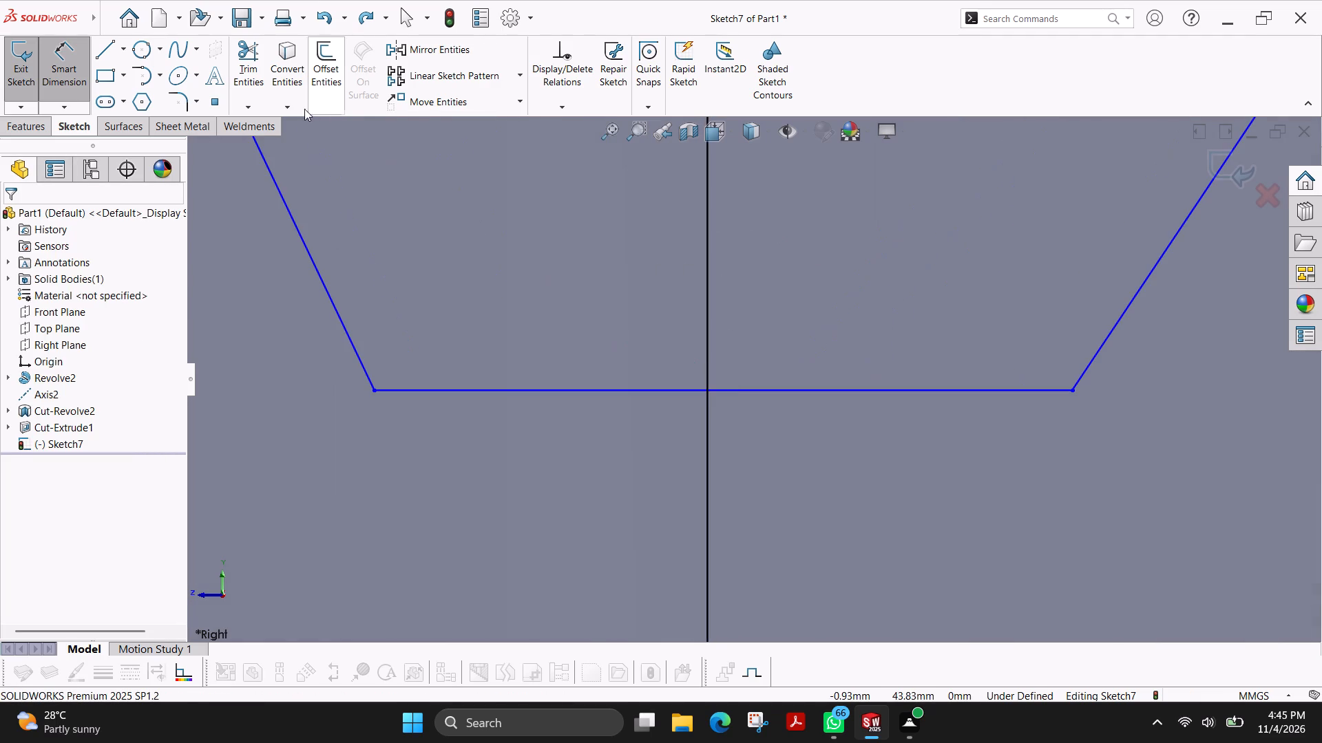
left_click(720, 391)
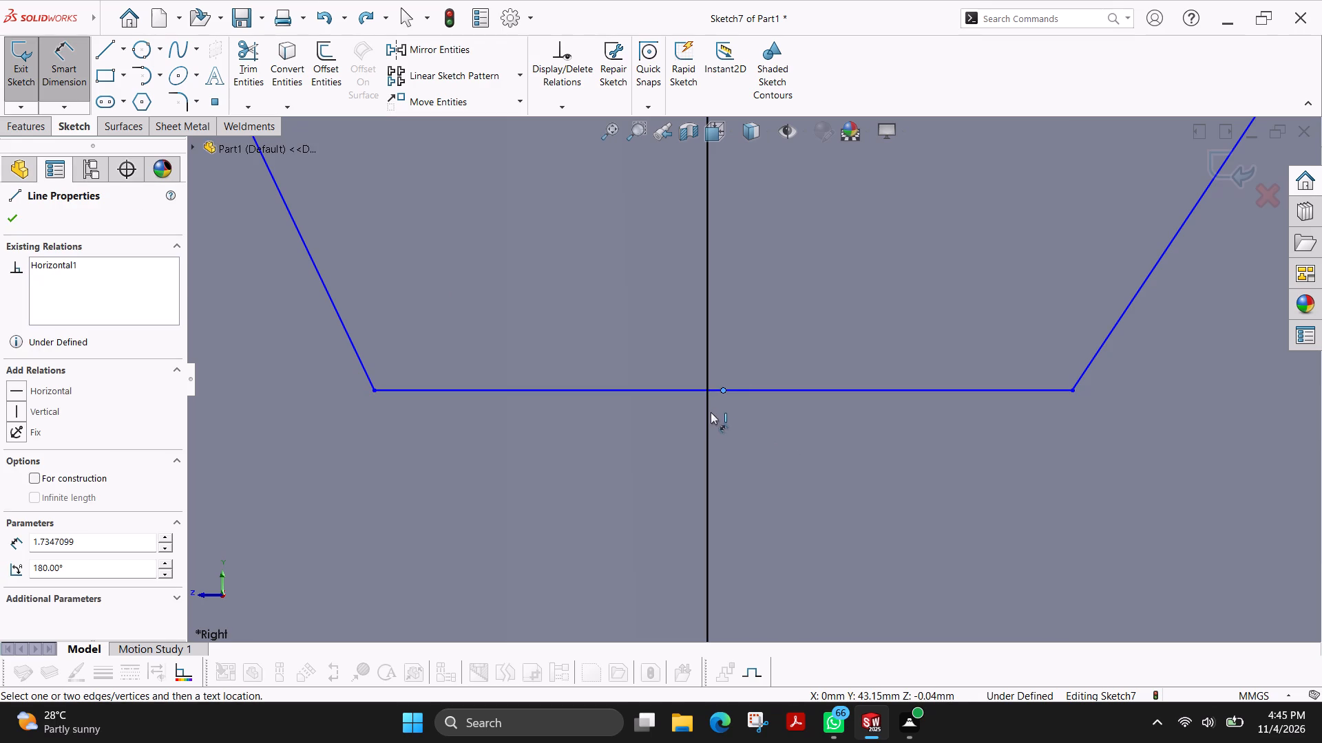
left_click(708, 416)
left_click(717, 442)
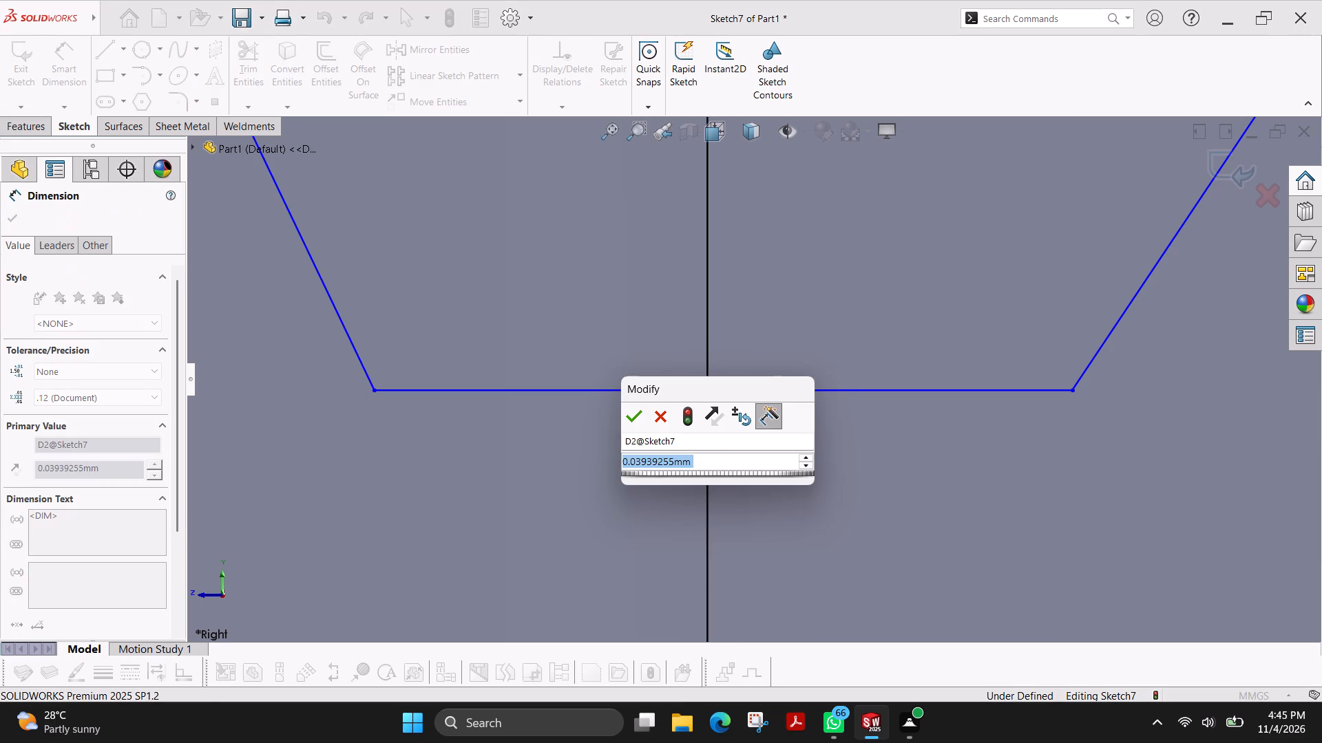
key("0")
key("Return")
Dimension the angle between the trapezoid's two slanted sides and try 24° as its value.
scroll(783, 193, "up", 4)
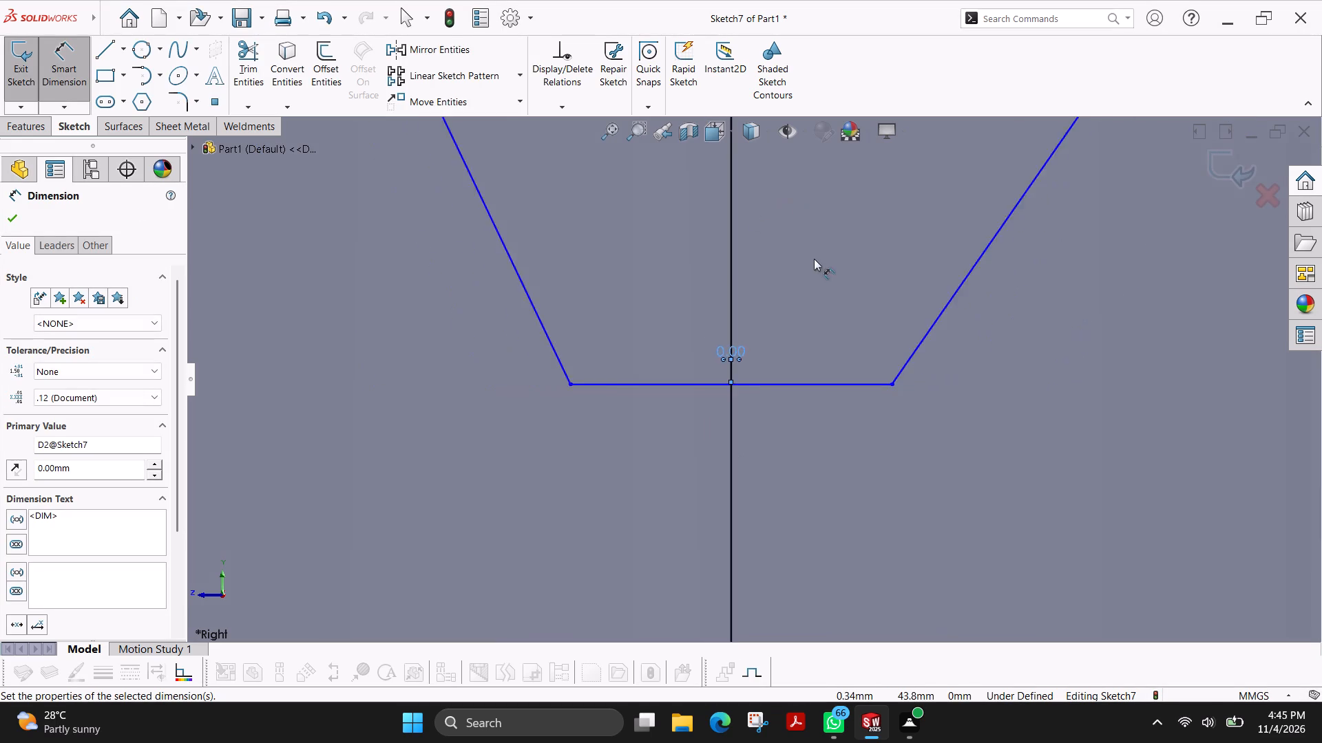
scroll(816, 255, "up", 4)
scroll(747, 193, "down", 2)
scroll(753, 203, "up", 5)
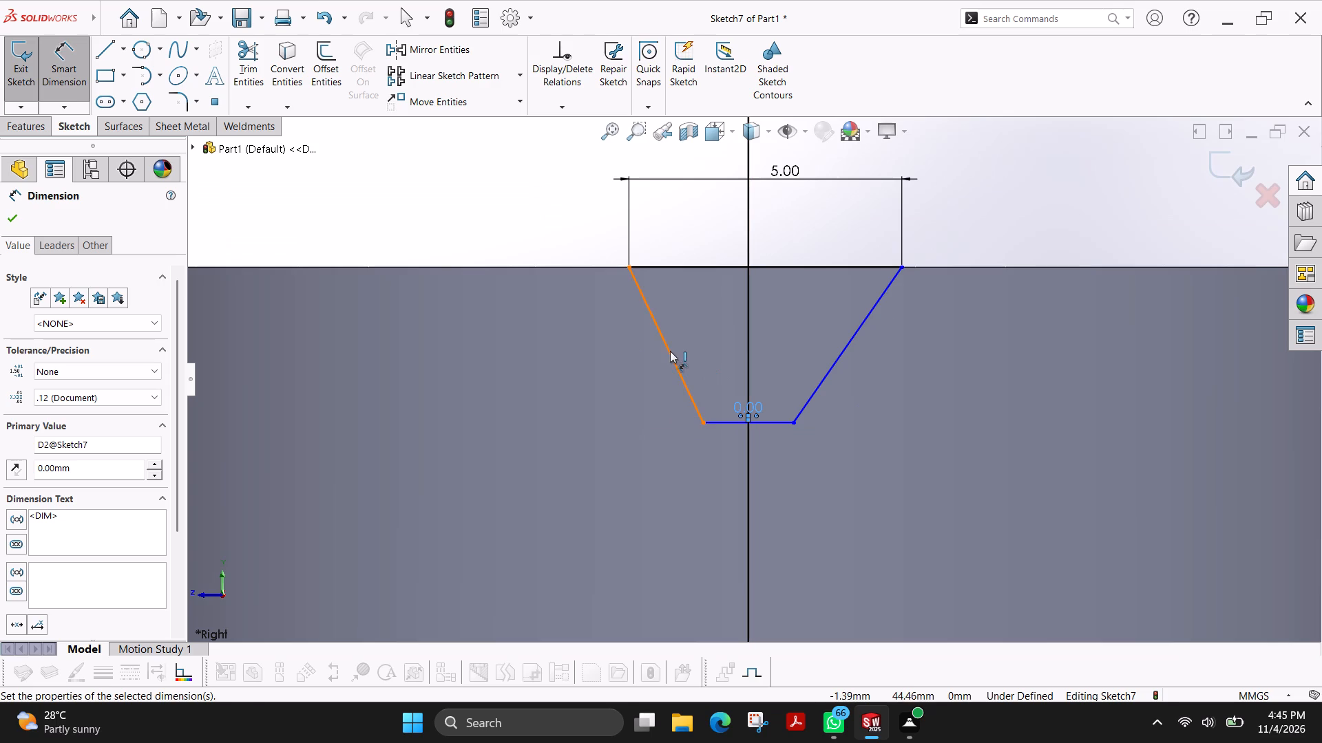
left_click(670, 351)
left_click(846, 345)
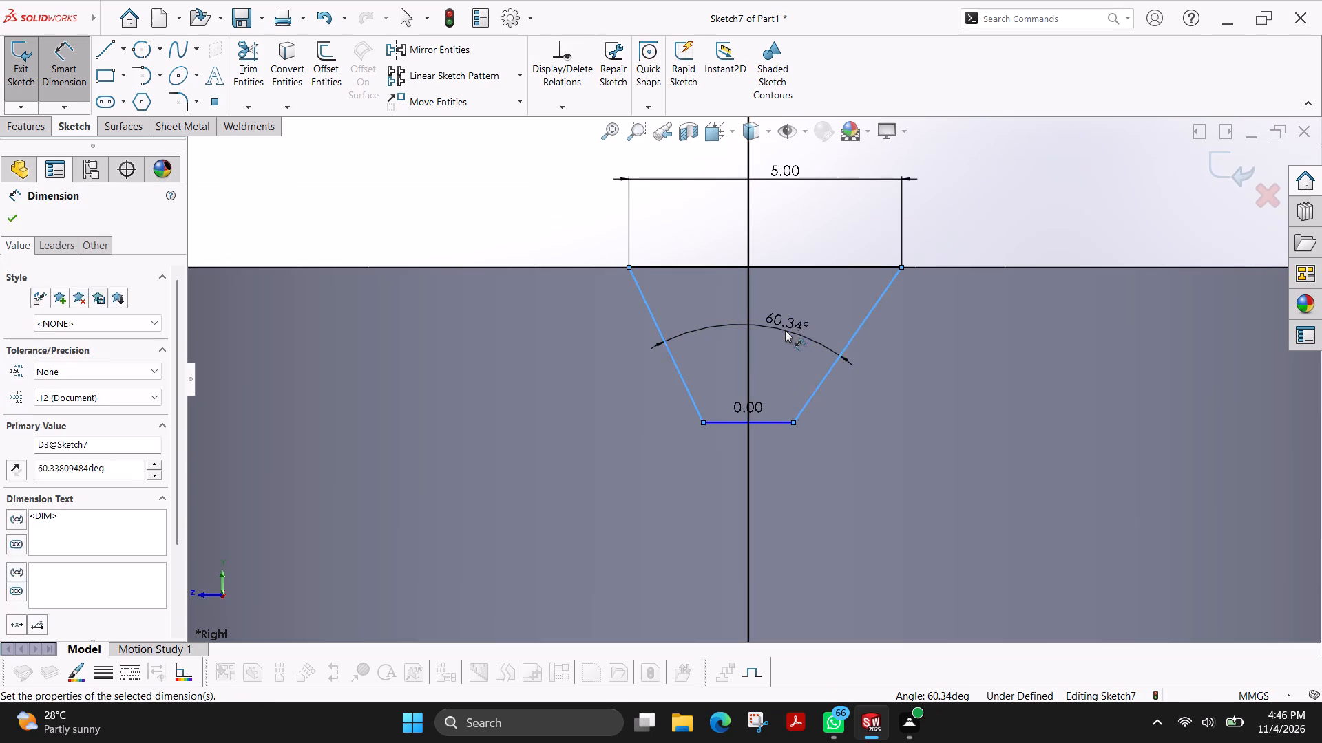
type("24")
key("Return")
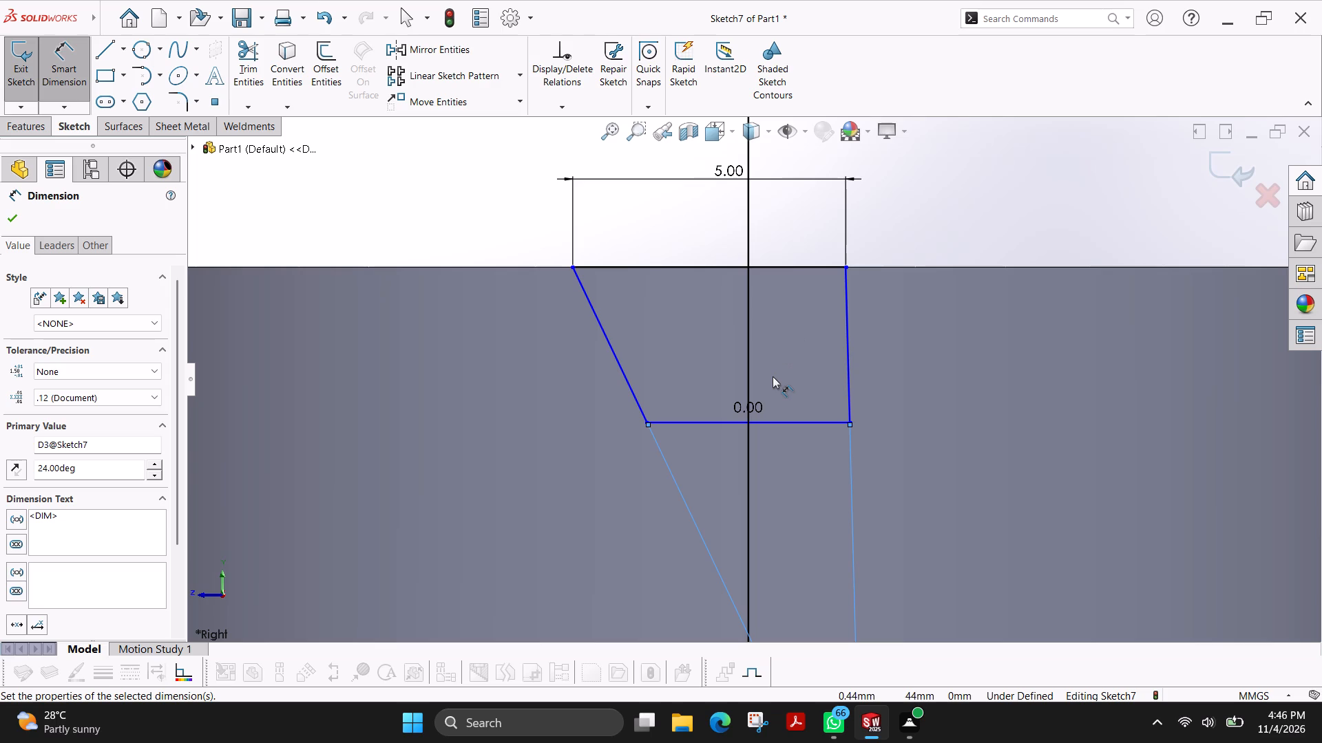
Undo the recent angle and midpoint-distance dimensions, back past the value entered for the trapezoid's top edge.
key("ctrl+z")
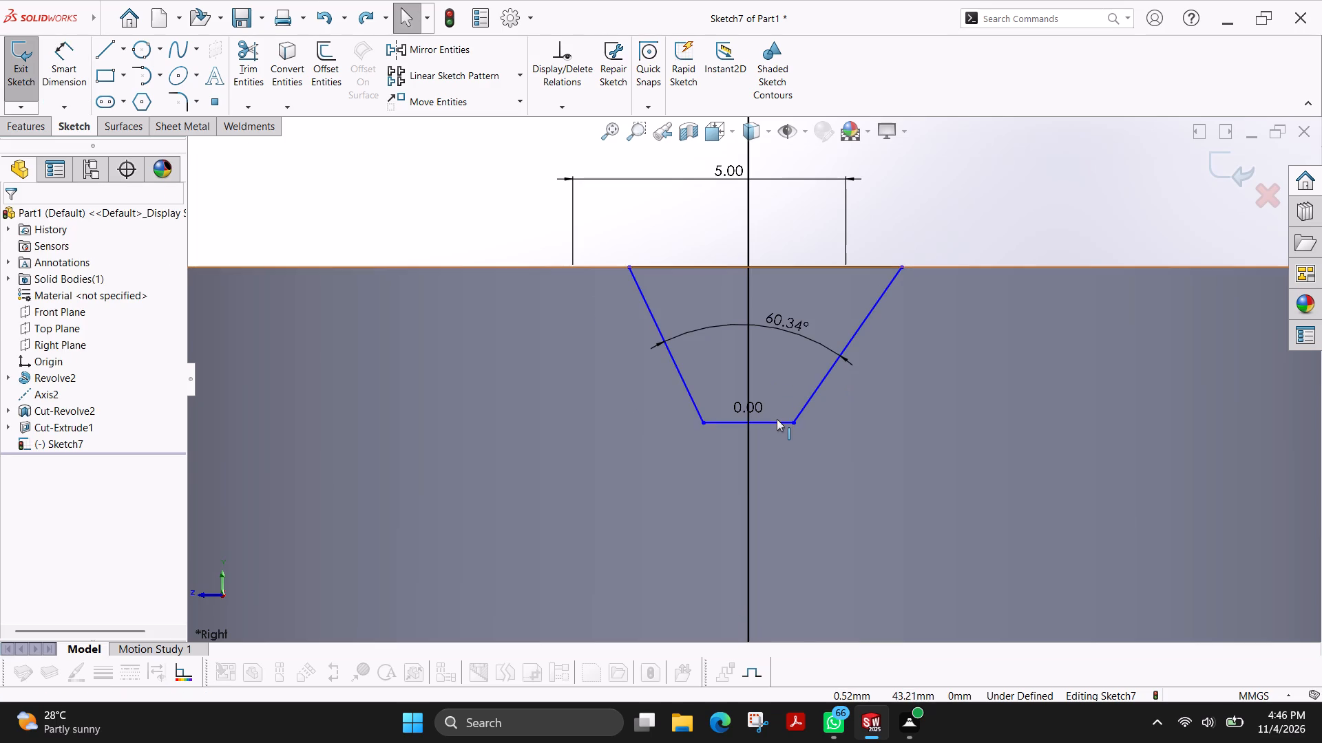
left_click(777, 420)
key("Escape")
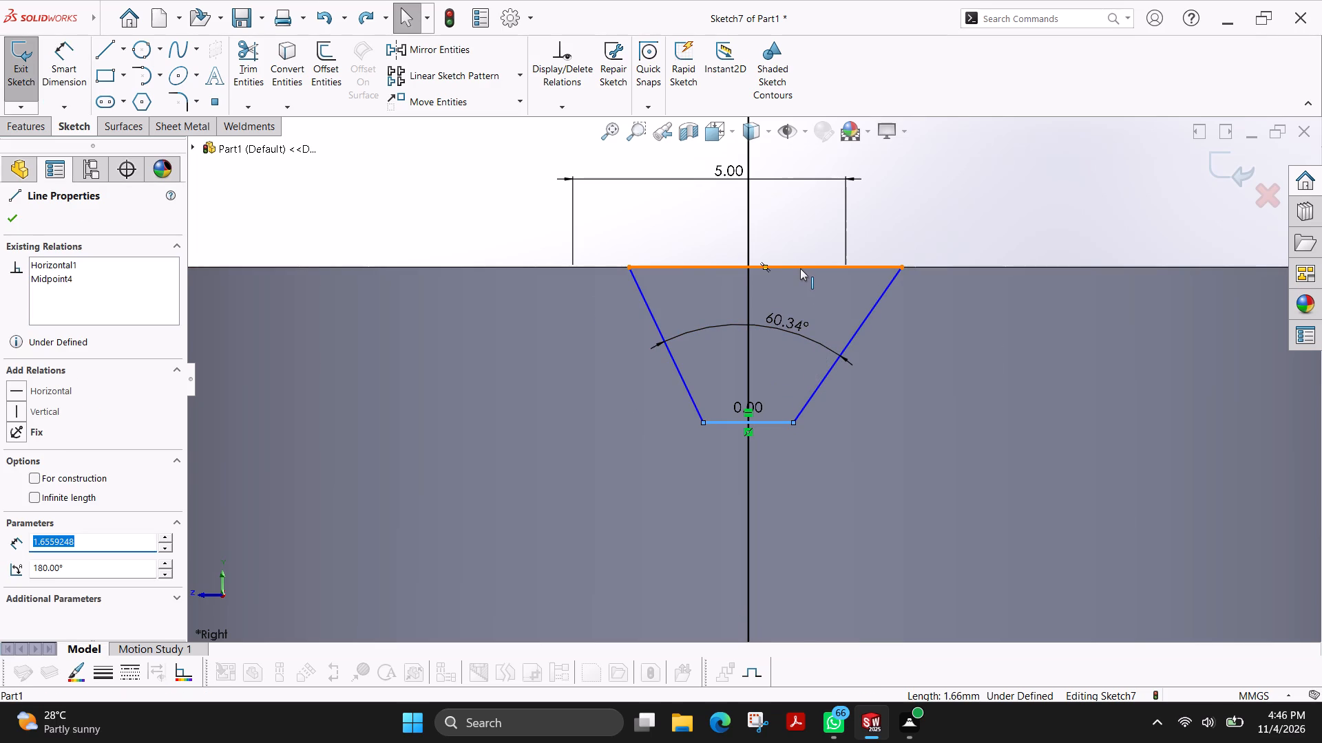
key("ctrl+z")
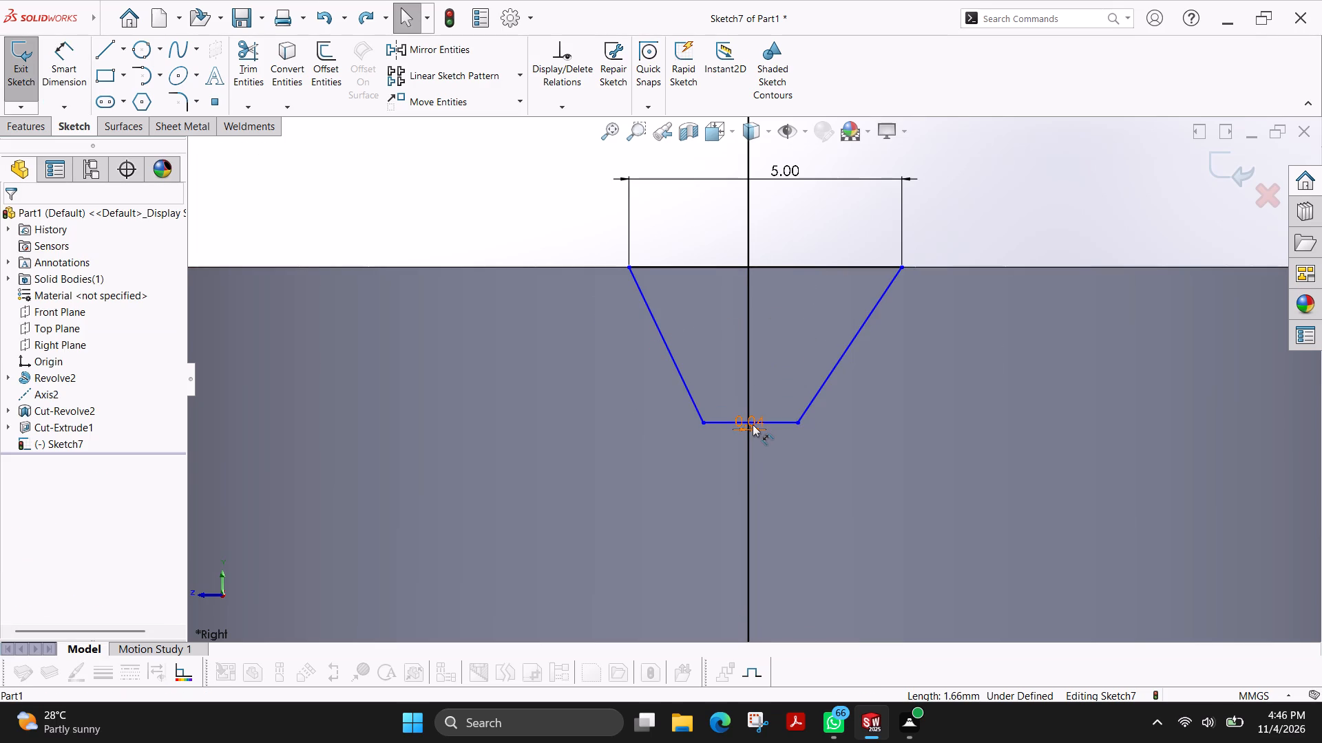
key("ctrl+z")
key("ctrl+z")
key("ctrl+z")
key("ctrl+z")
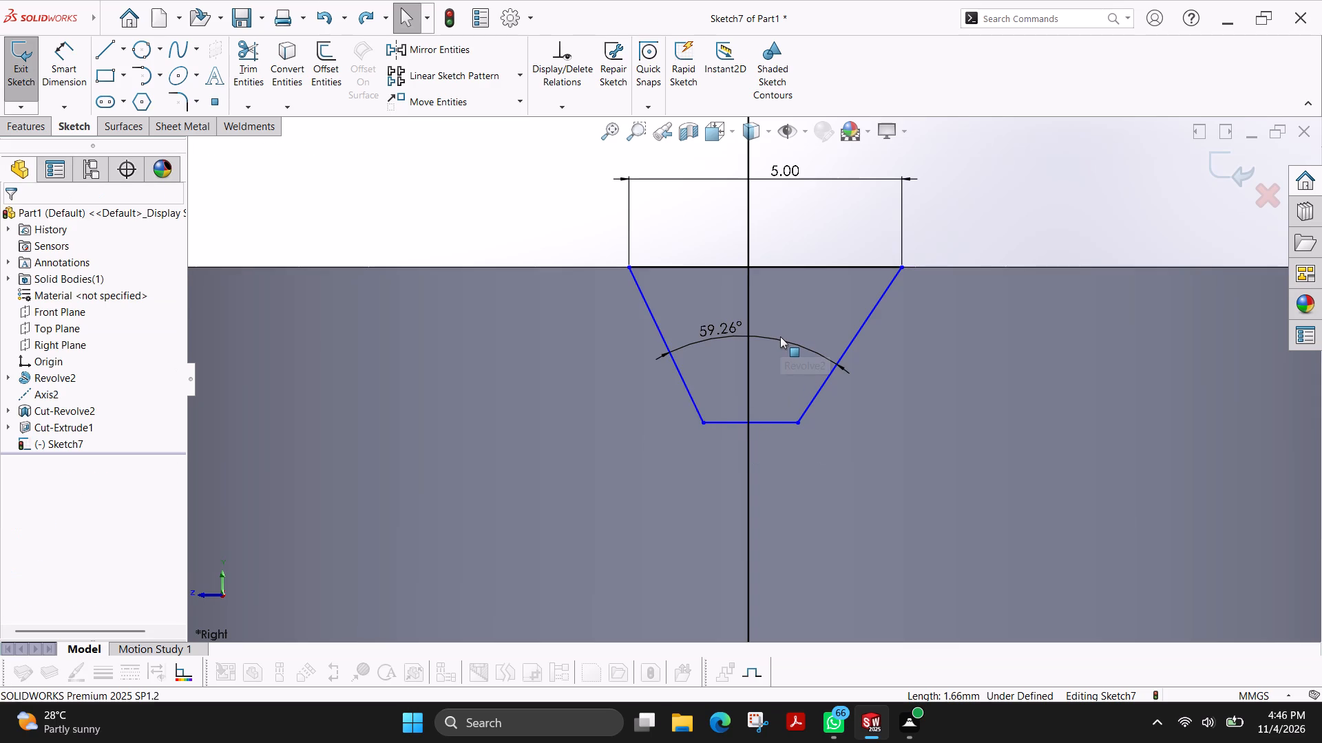
Set the length dimension of the trapezoid's top edge to 5 mm.
double_click(795, 172)
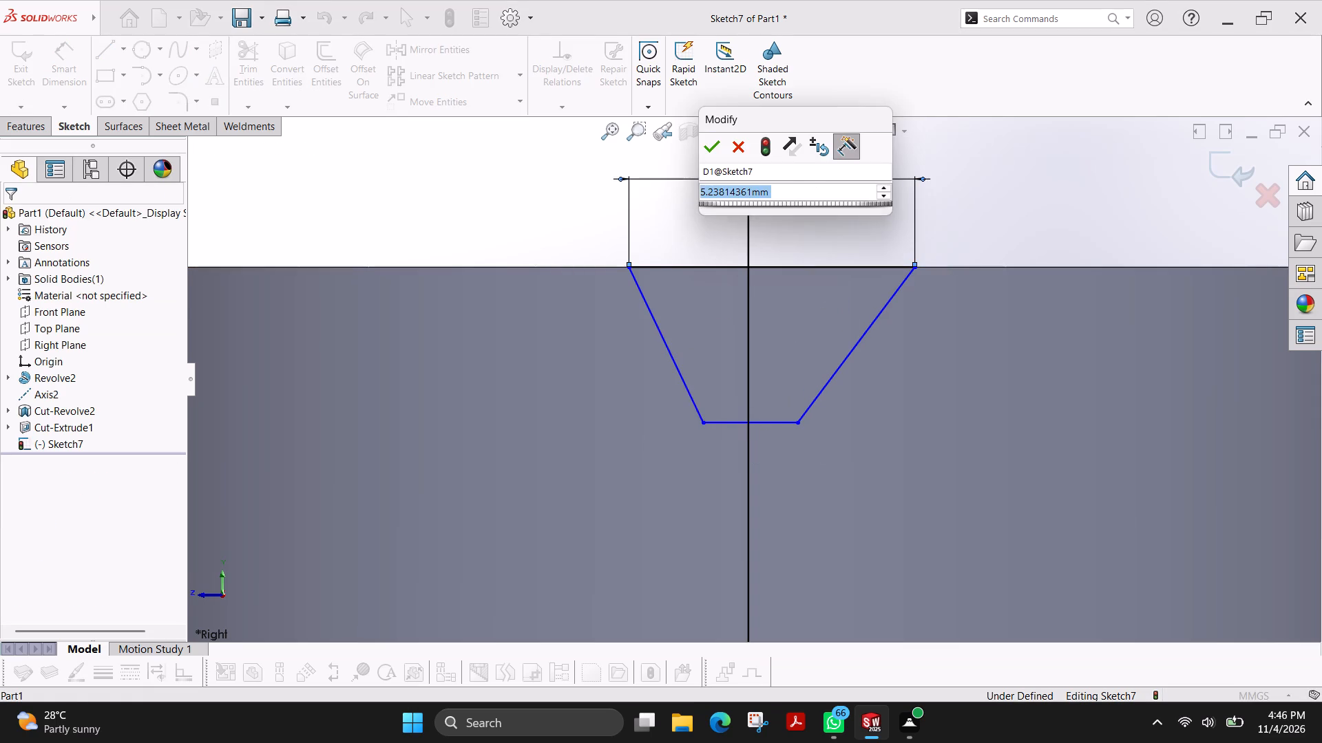
key("5")
key("Return")
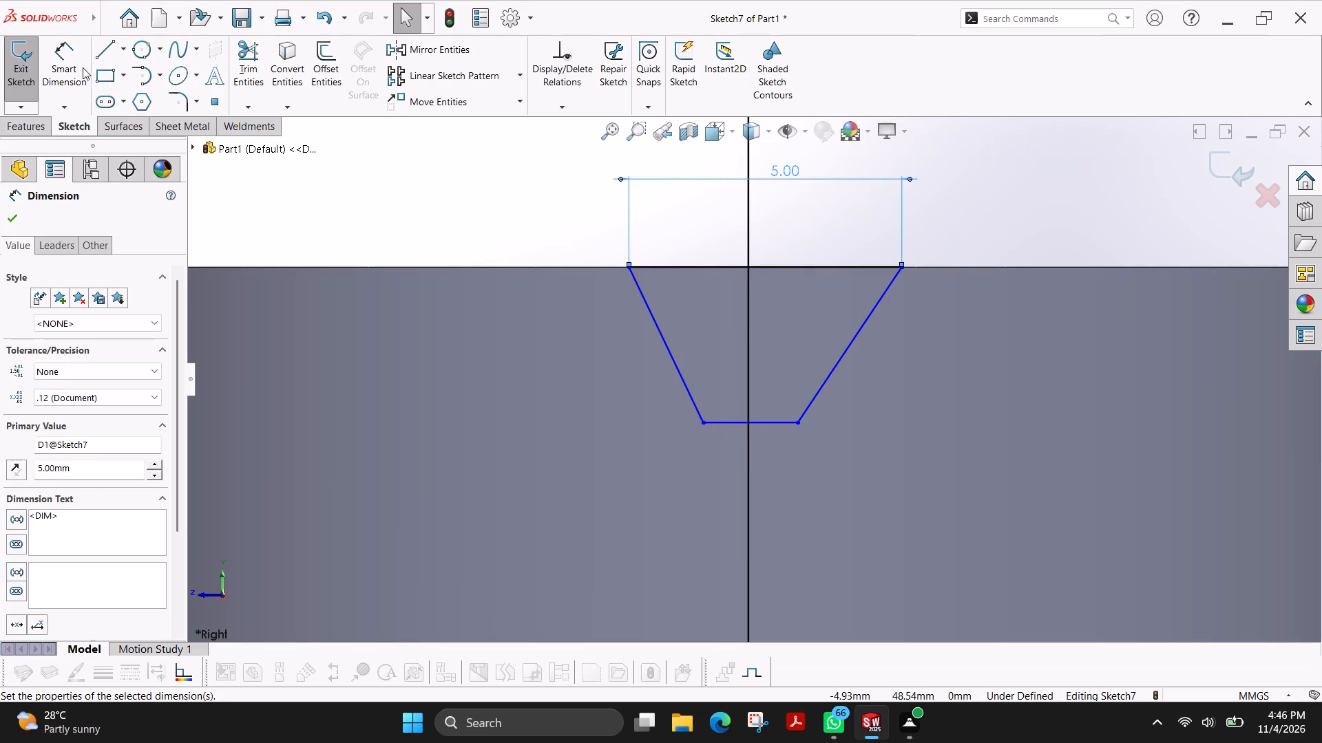
Dimension the trapezoid's depth between its bottom and top edges to 4 mm.
left_click(77, 65)
left_click(777, 424)
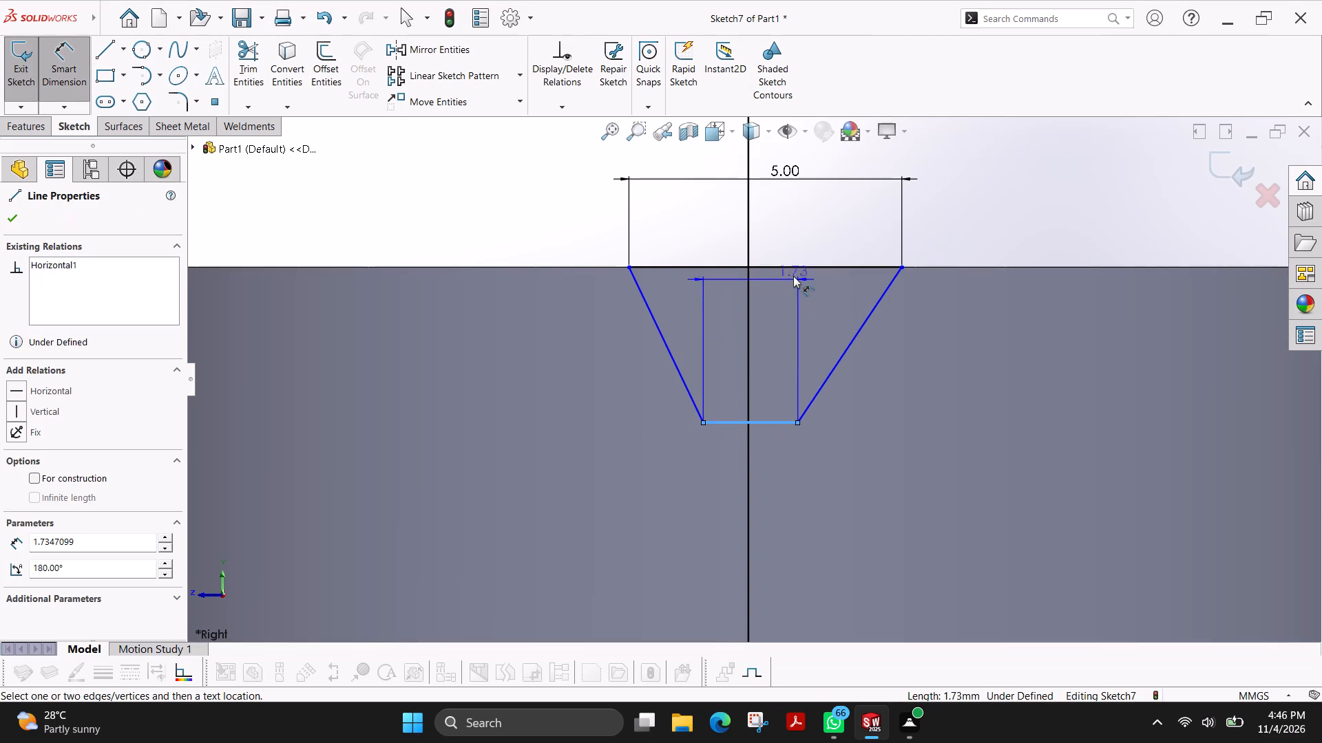
left_click(795, 268)
left_click(943, 346)
key("4")
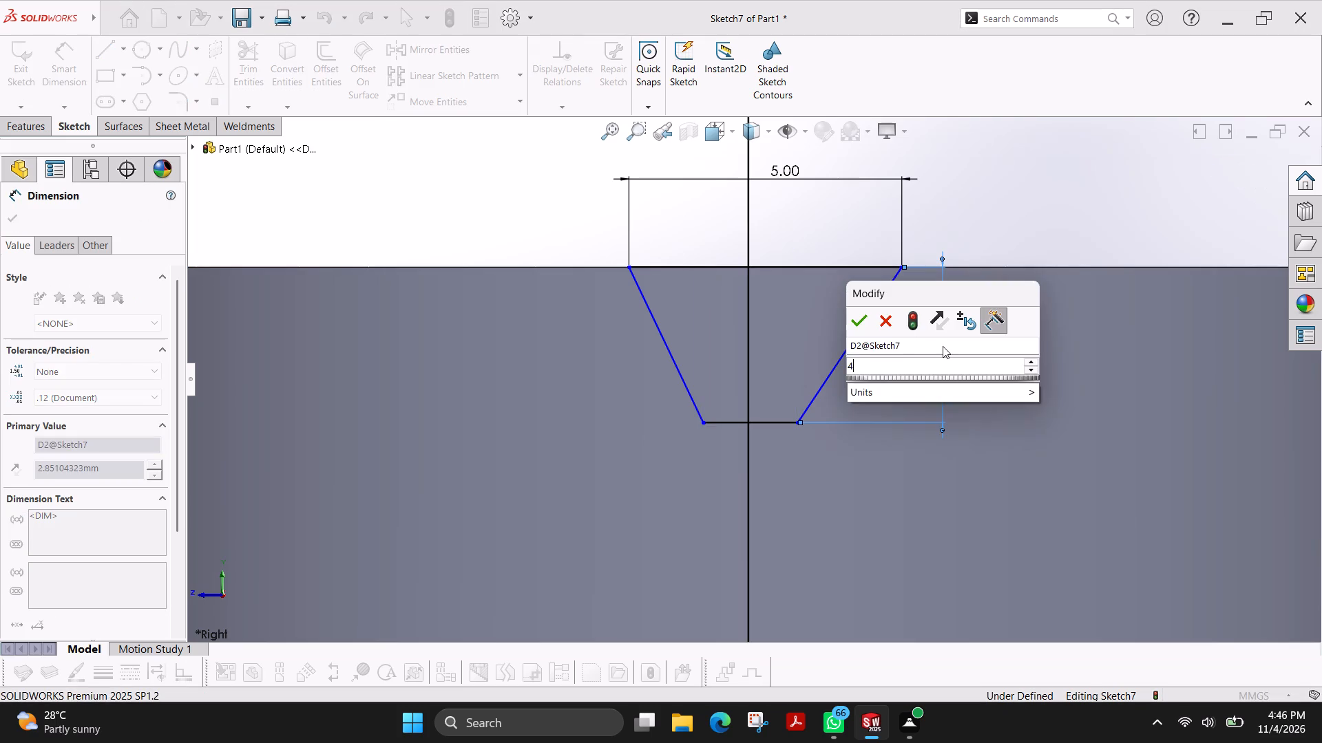
key("Return")
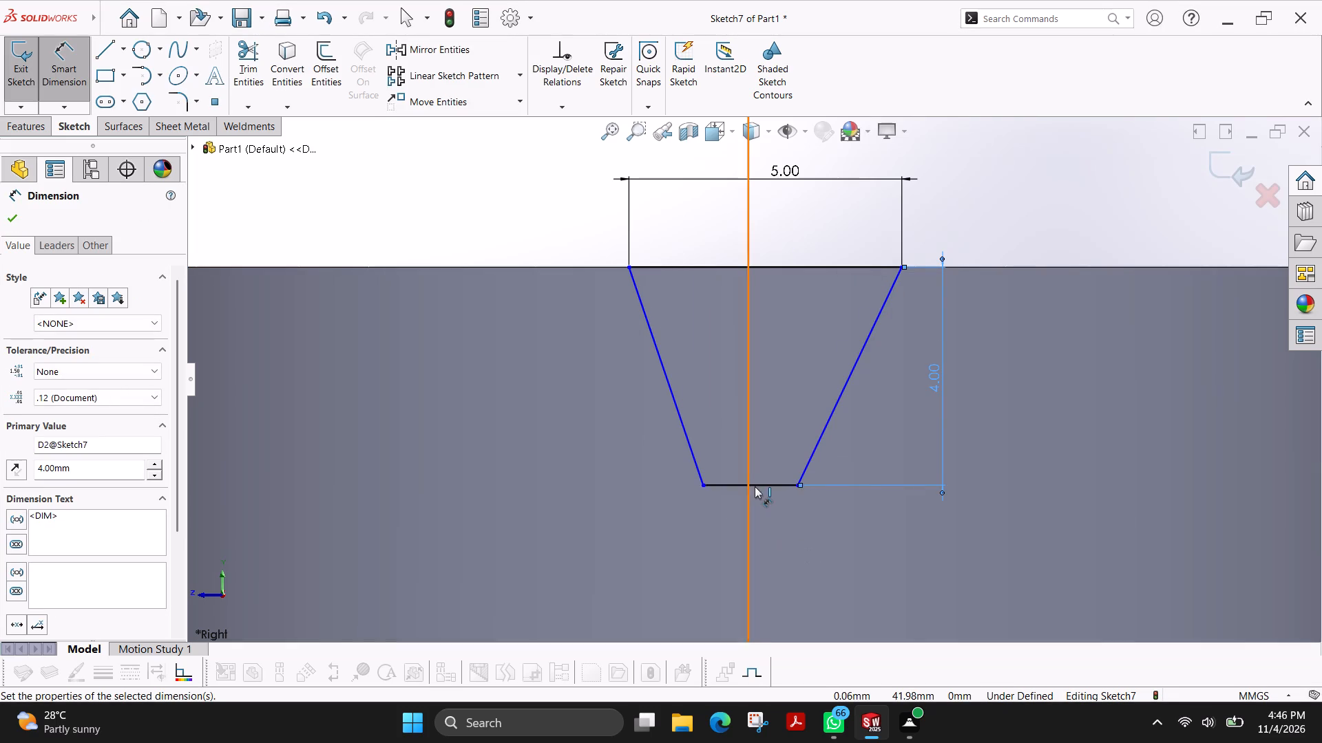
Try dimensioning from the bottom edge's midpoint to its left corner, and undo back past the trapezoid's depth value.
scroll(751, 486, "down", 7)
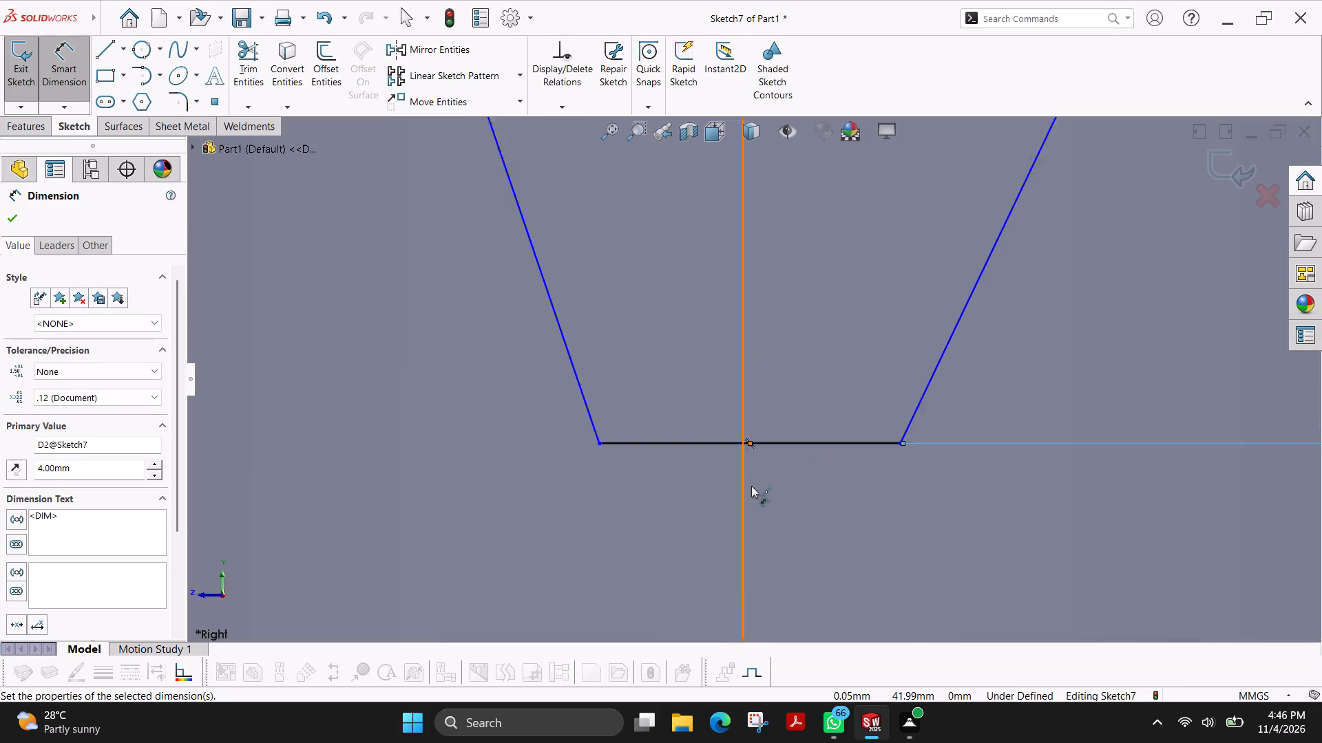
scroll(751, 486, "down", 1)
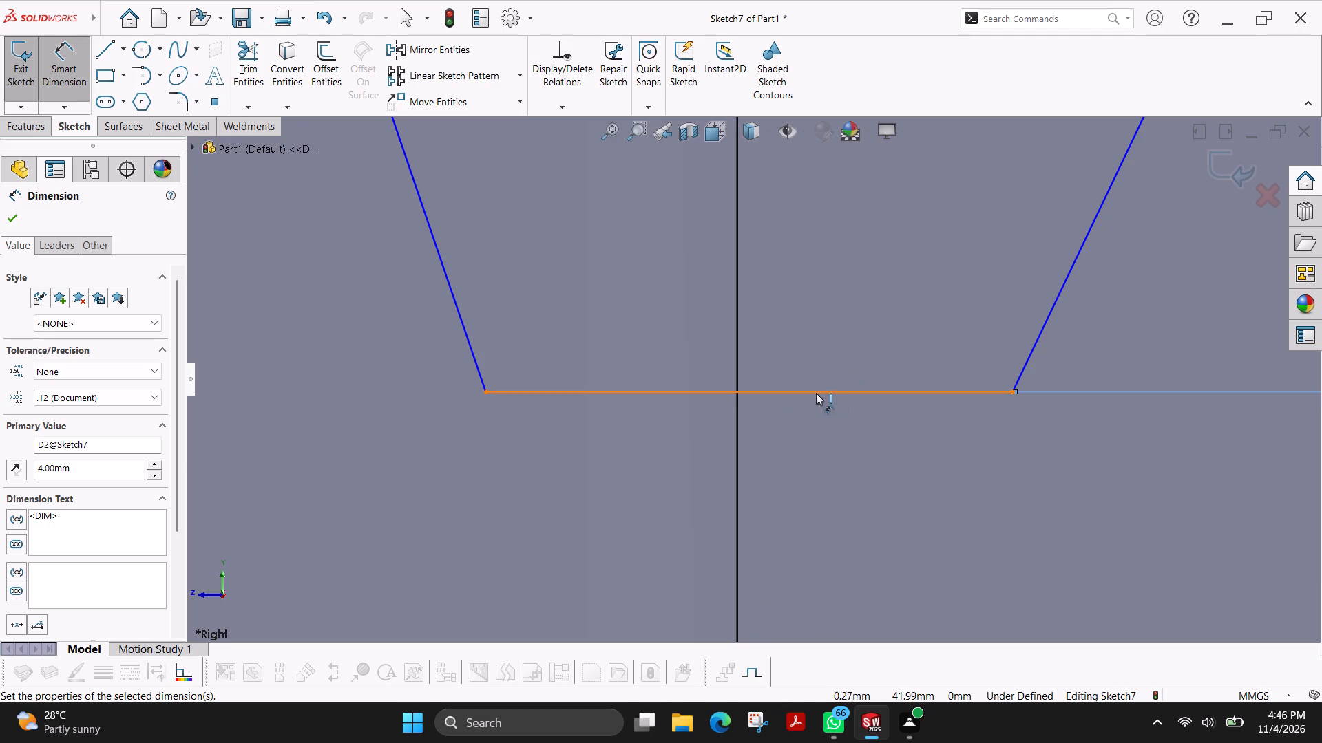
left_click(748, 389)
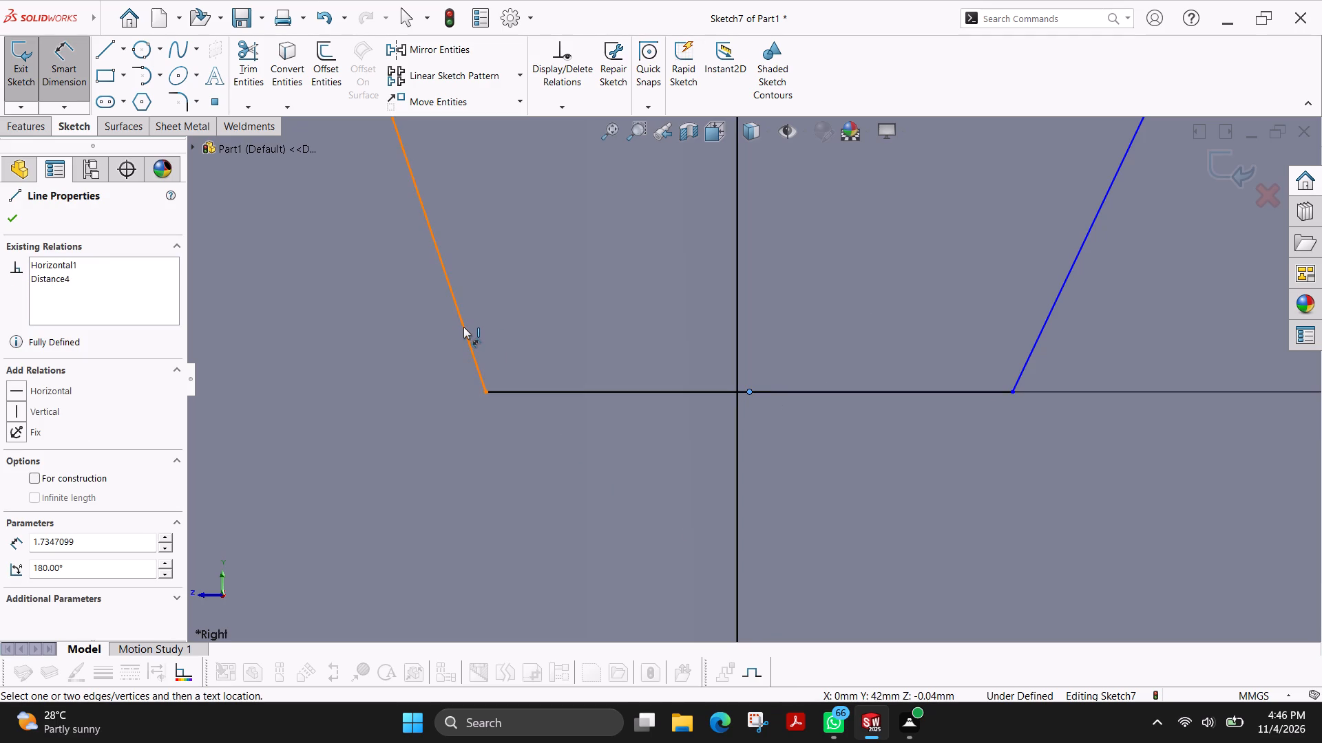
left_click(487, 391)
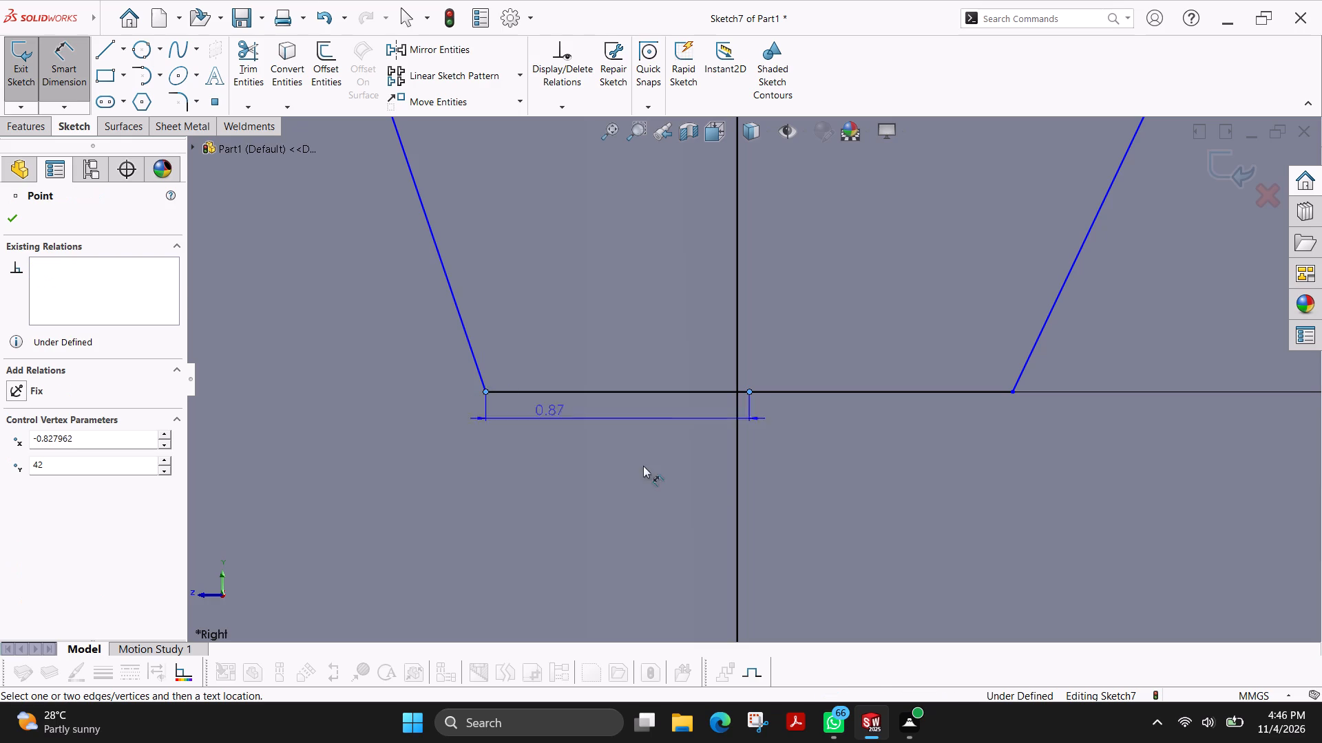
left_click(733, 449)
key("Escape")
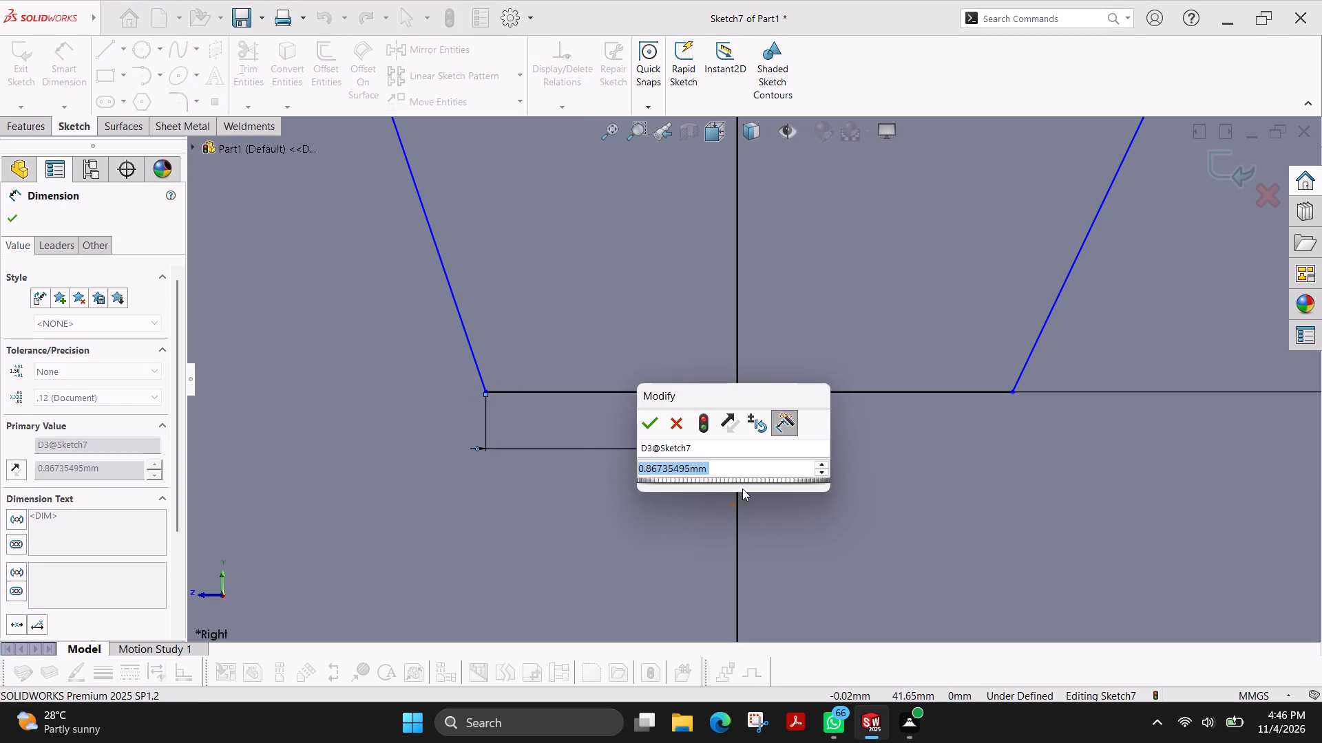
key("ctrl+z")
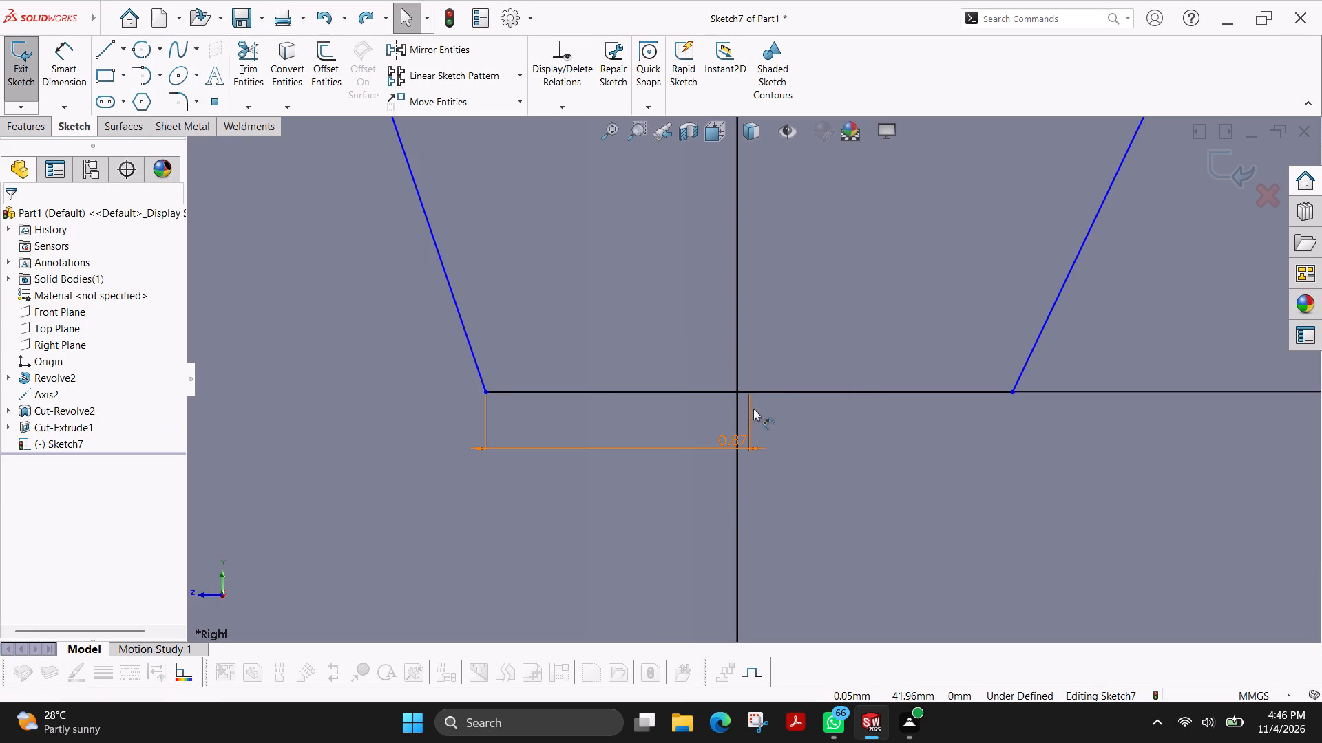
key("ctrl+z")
Set the trapezoid's depth dimension to 4 mm.
scroll(852, 447, "up", 9)
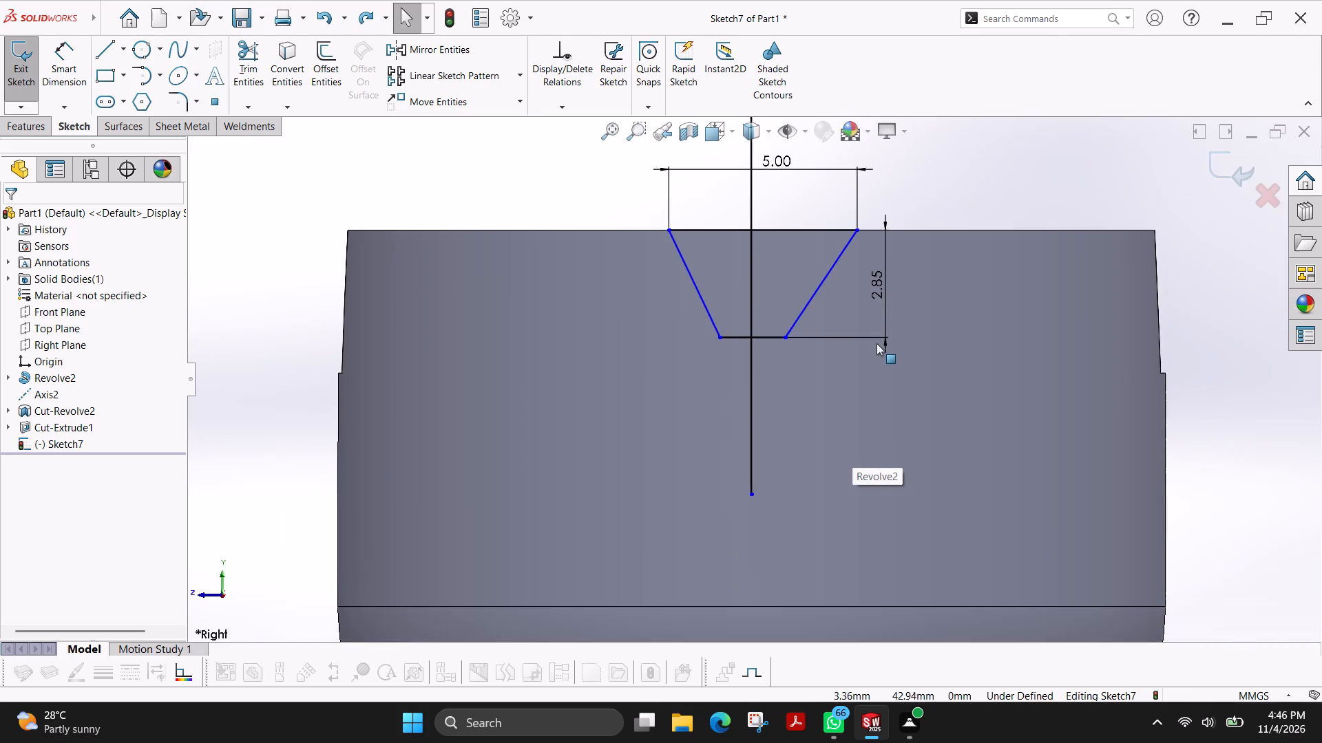
scroll(877, 341, "down", 2)
double_click(866, 262)
key("4")
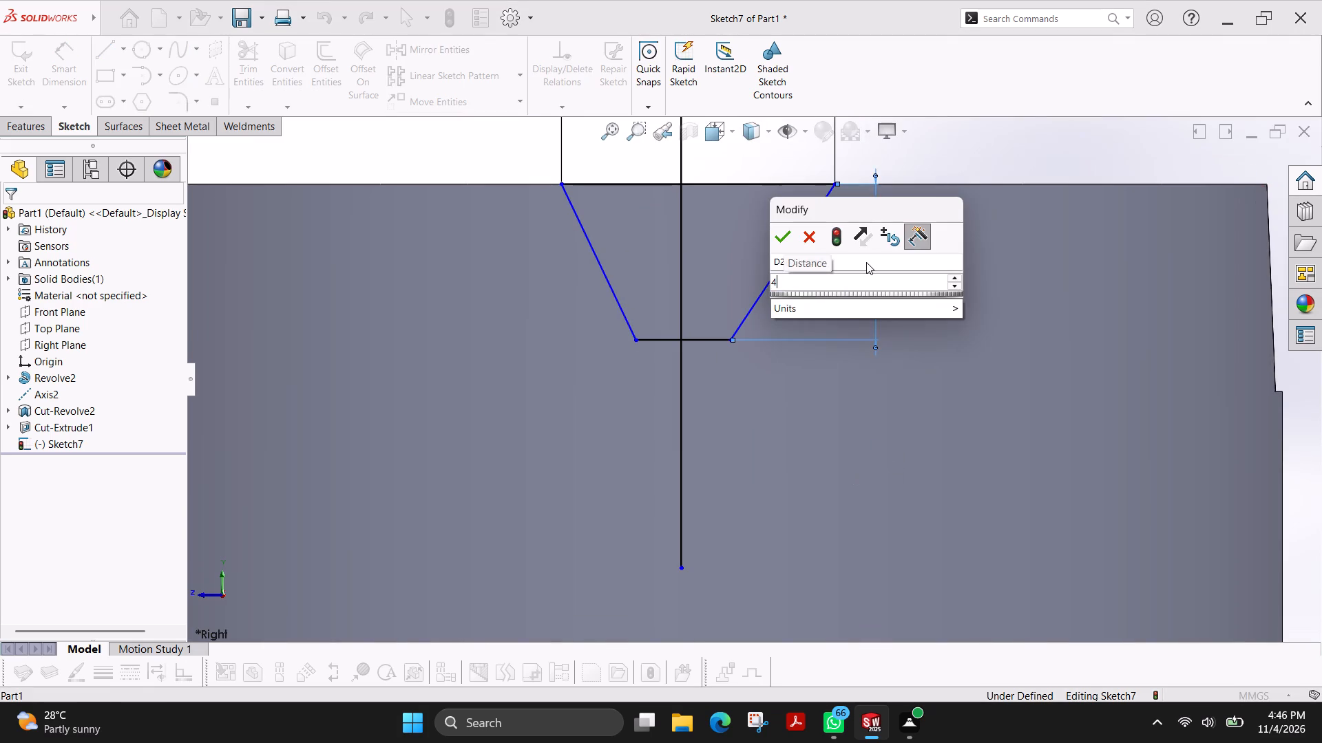
key("Return")
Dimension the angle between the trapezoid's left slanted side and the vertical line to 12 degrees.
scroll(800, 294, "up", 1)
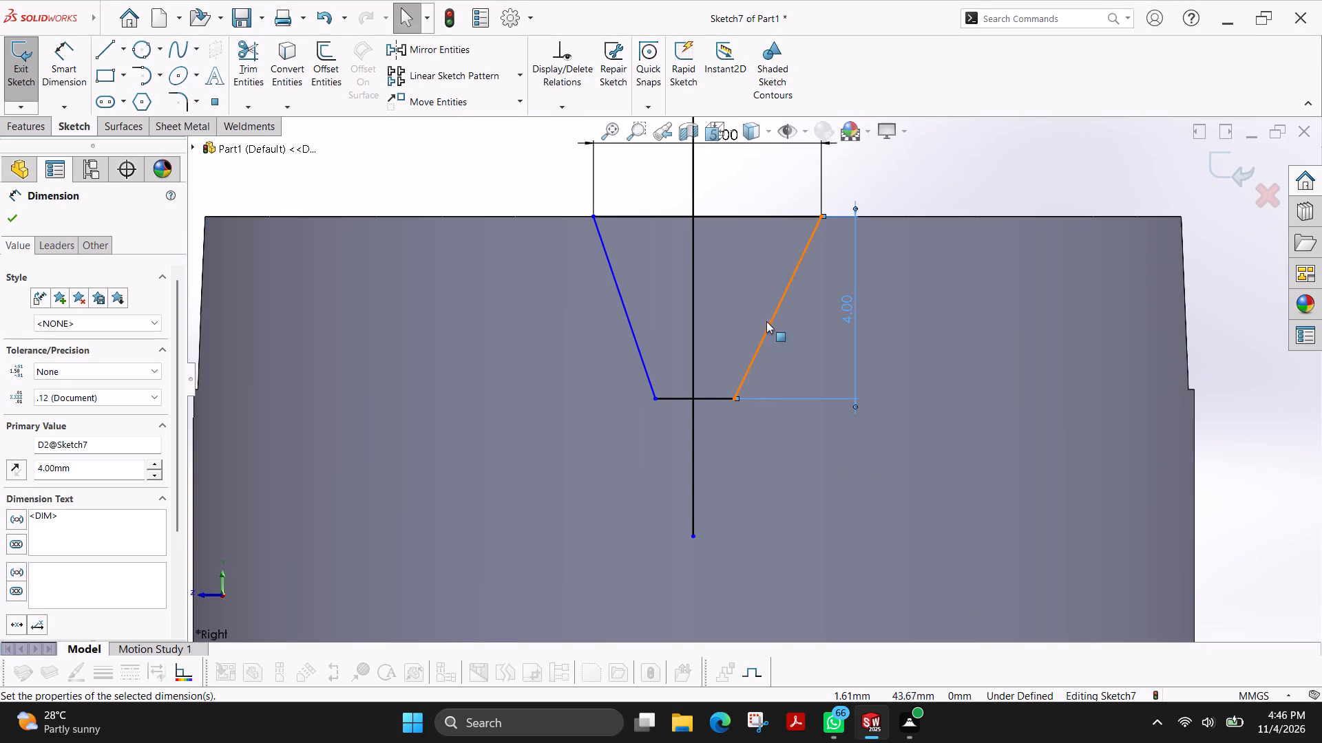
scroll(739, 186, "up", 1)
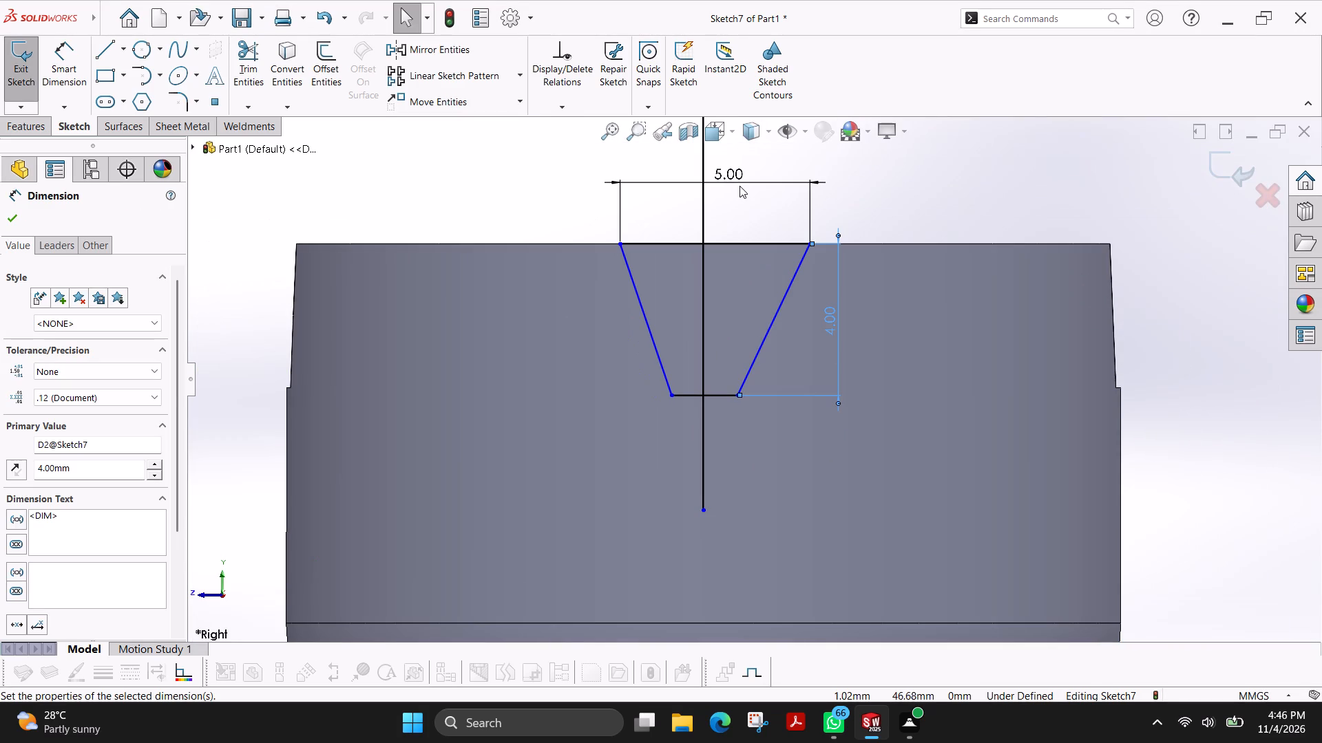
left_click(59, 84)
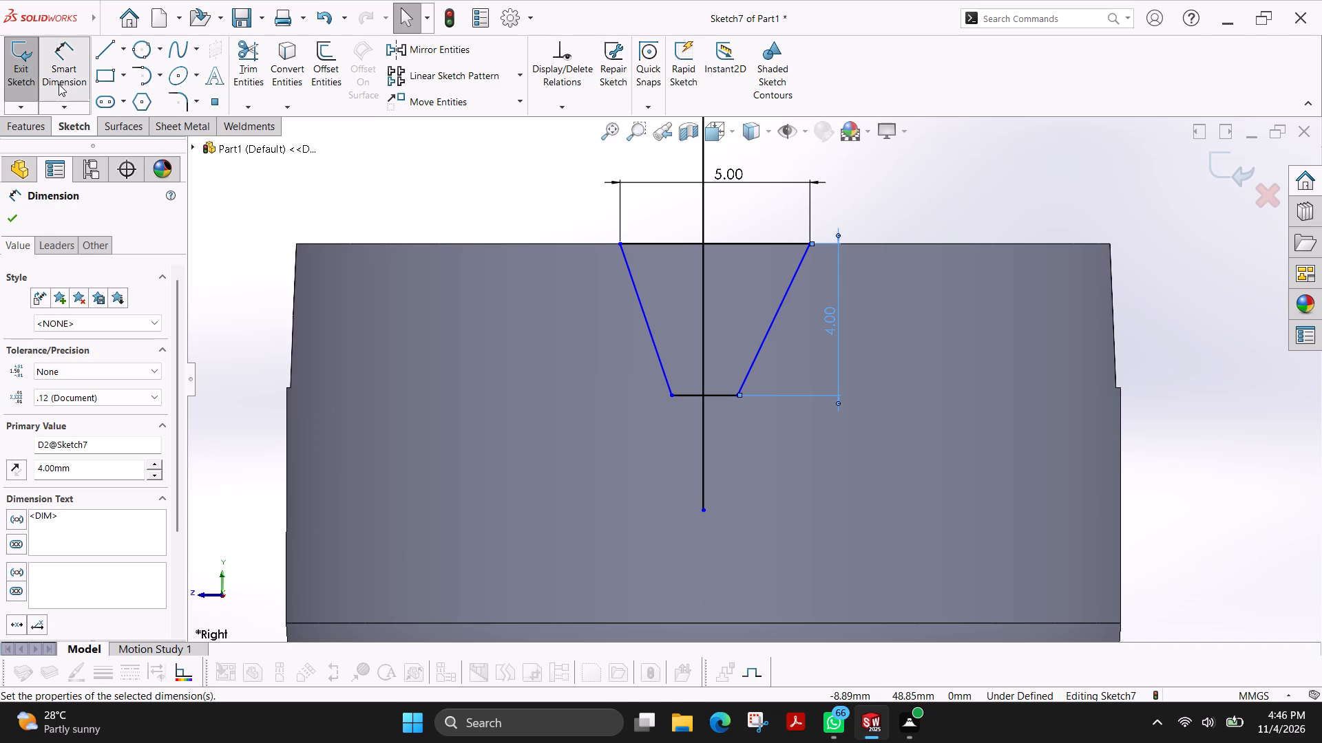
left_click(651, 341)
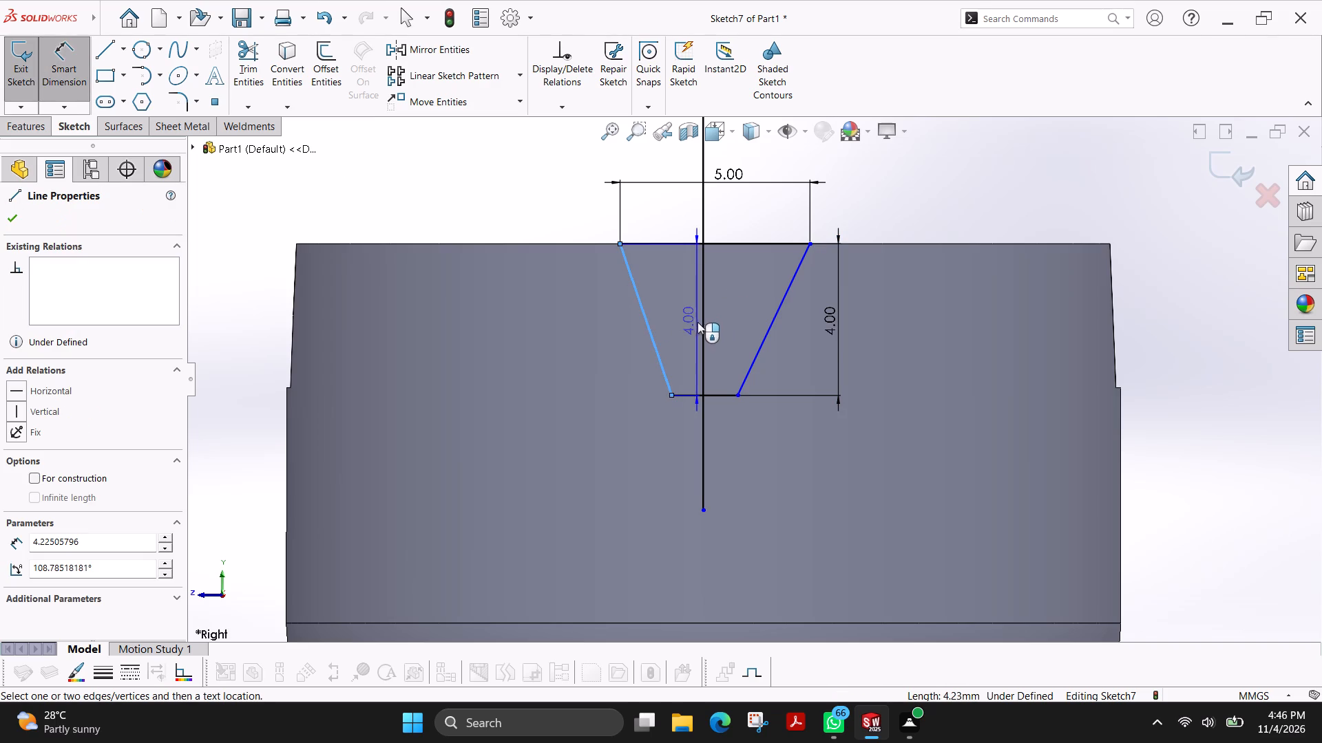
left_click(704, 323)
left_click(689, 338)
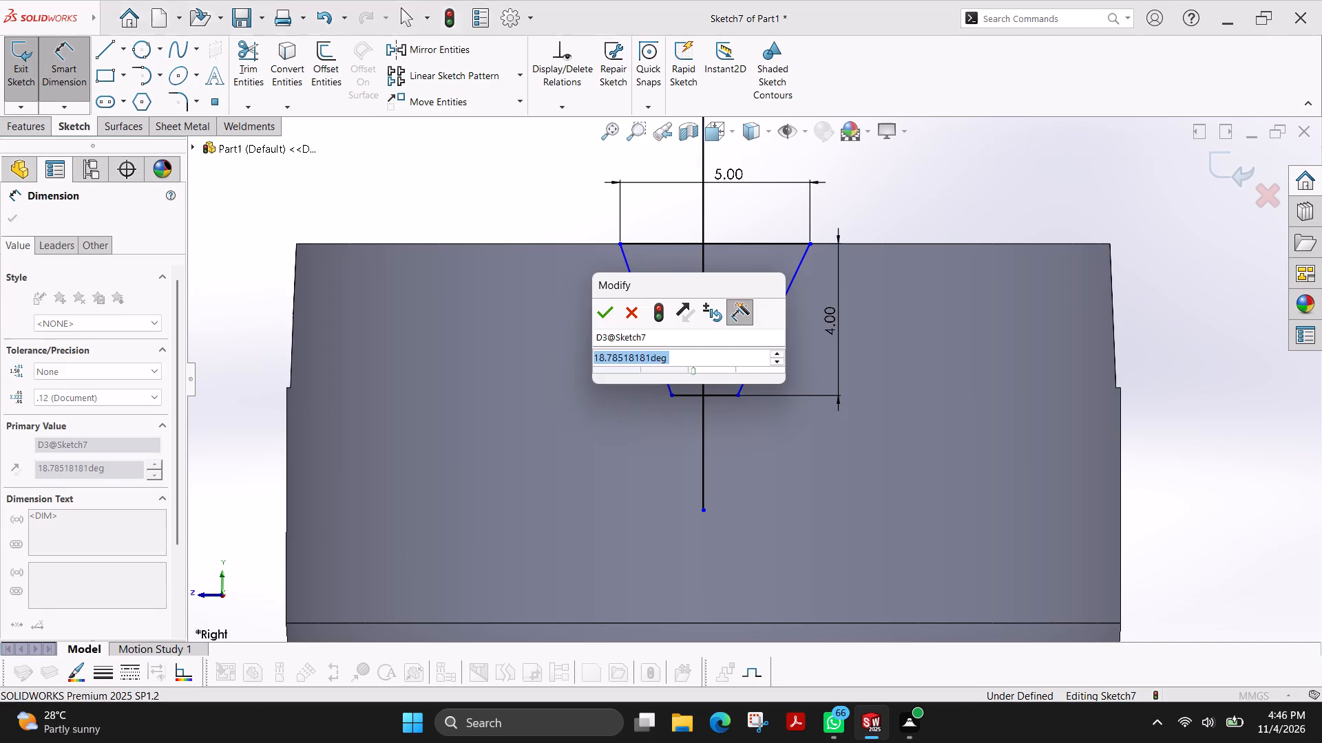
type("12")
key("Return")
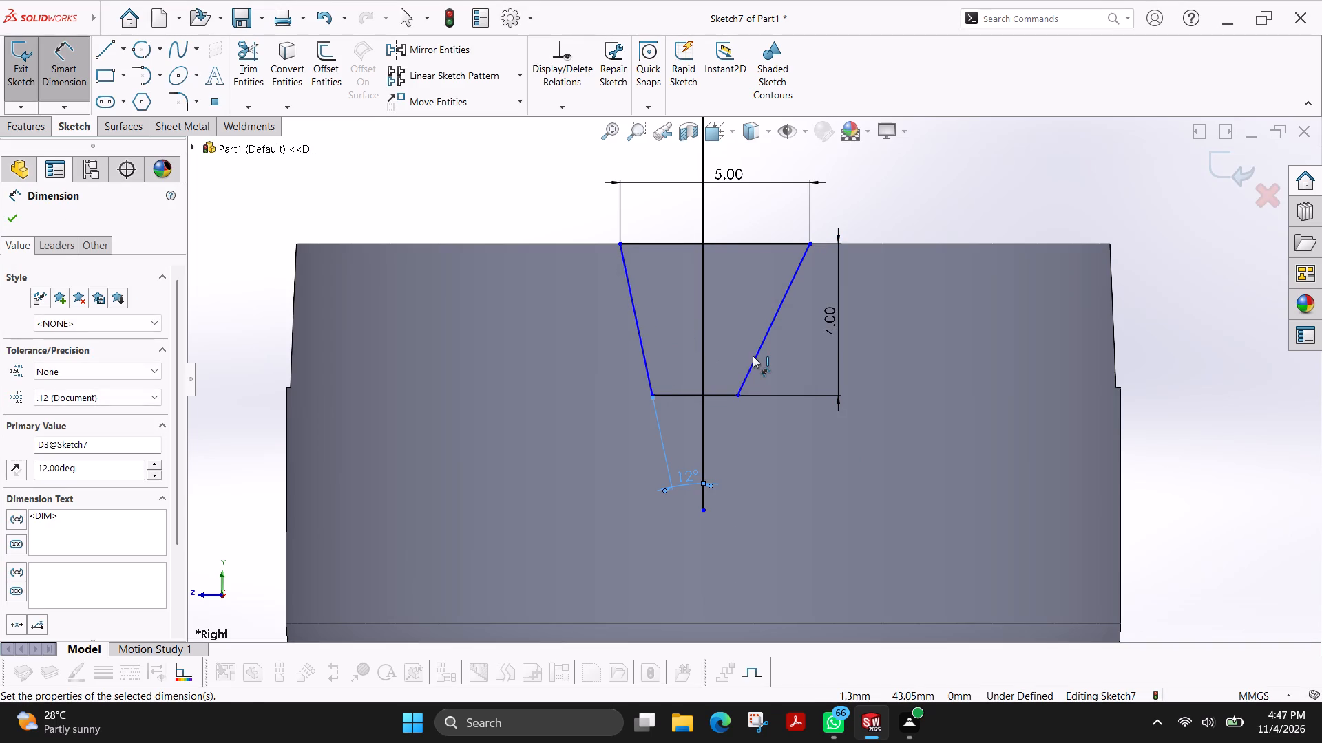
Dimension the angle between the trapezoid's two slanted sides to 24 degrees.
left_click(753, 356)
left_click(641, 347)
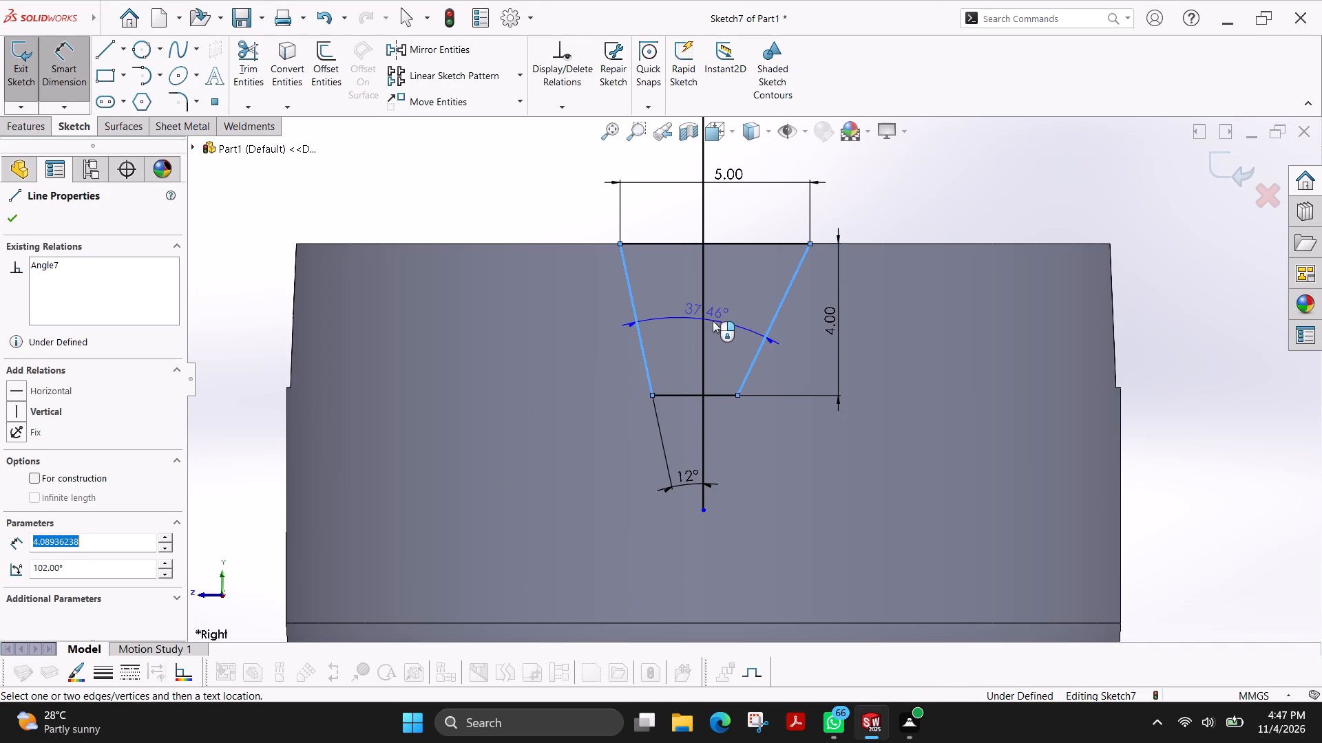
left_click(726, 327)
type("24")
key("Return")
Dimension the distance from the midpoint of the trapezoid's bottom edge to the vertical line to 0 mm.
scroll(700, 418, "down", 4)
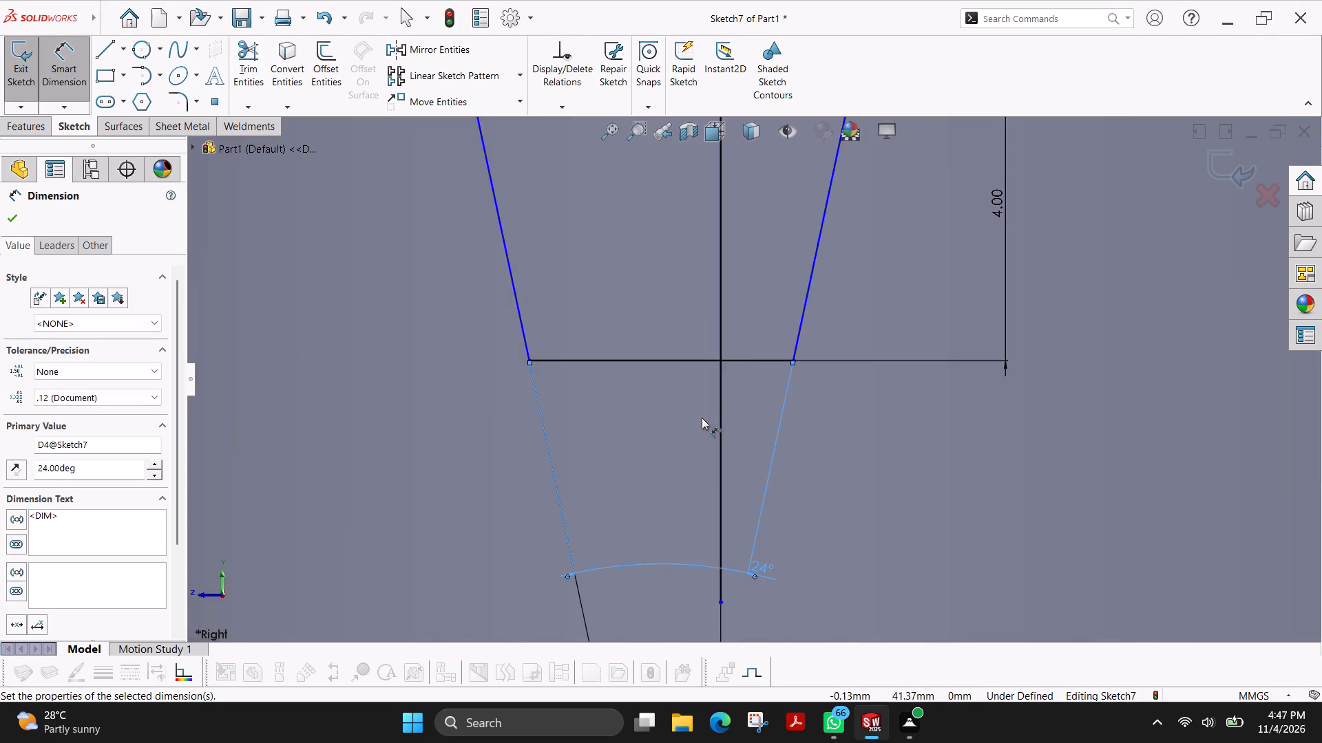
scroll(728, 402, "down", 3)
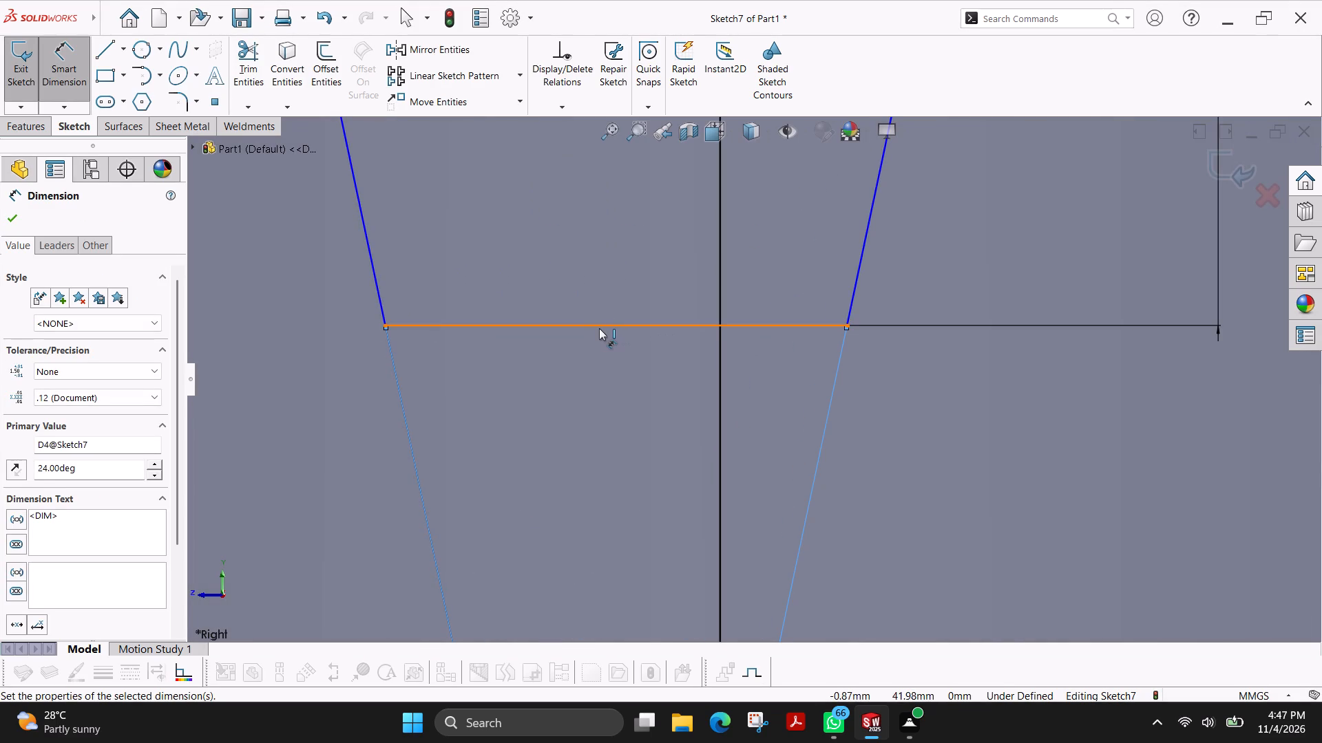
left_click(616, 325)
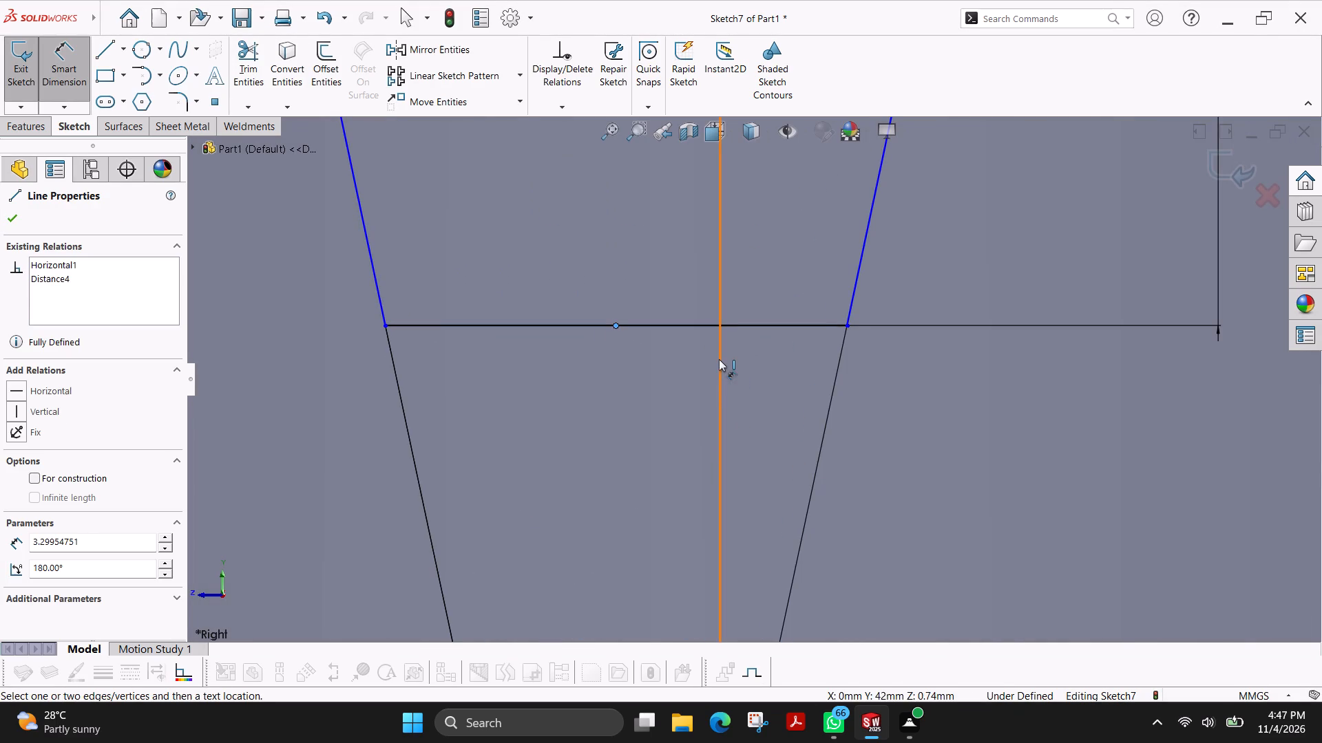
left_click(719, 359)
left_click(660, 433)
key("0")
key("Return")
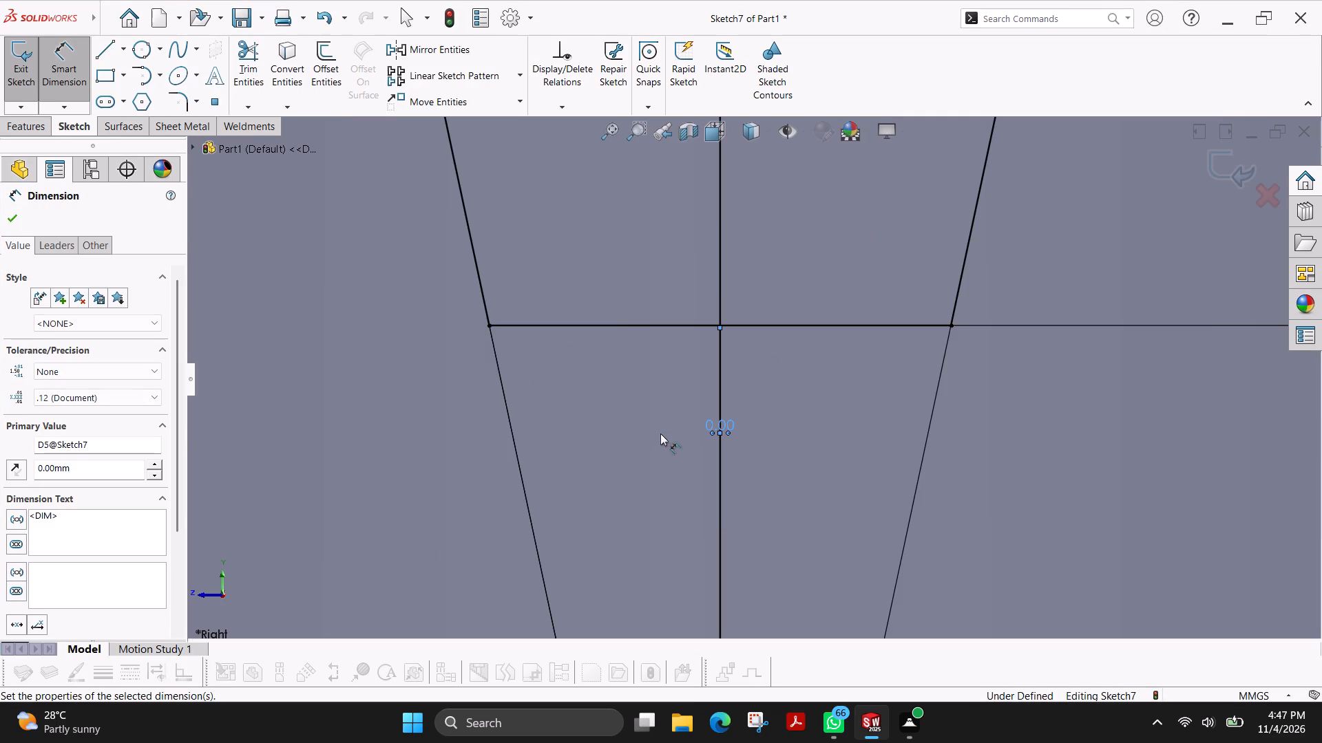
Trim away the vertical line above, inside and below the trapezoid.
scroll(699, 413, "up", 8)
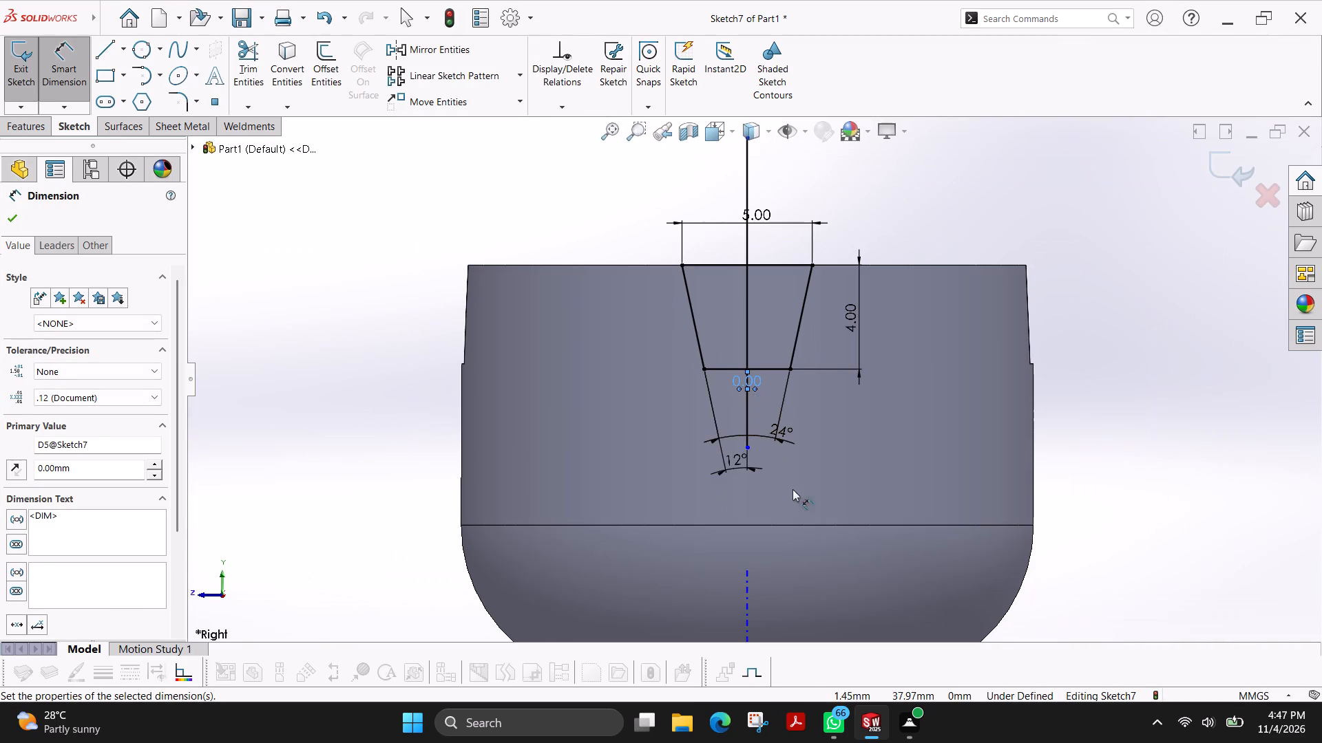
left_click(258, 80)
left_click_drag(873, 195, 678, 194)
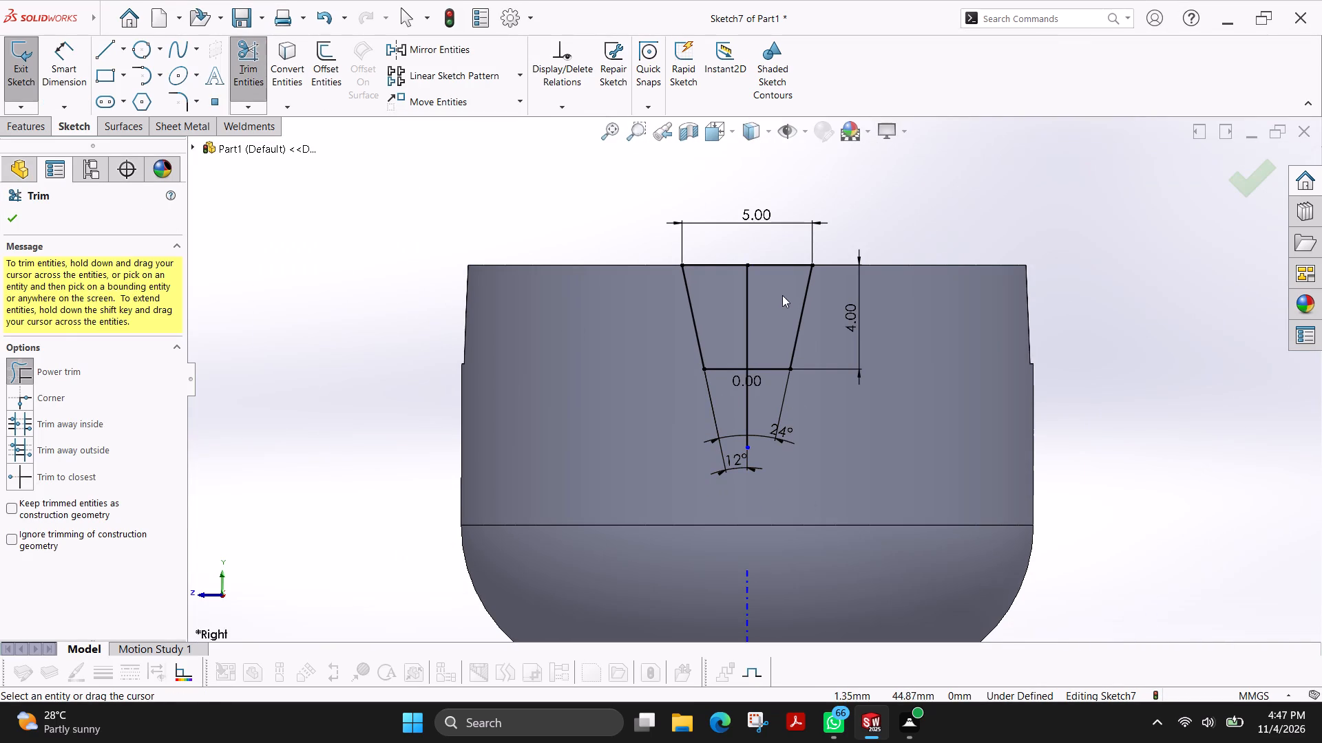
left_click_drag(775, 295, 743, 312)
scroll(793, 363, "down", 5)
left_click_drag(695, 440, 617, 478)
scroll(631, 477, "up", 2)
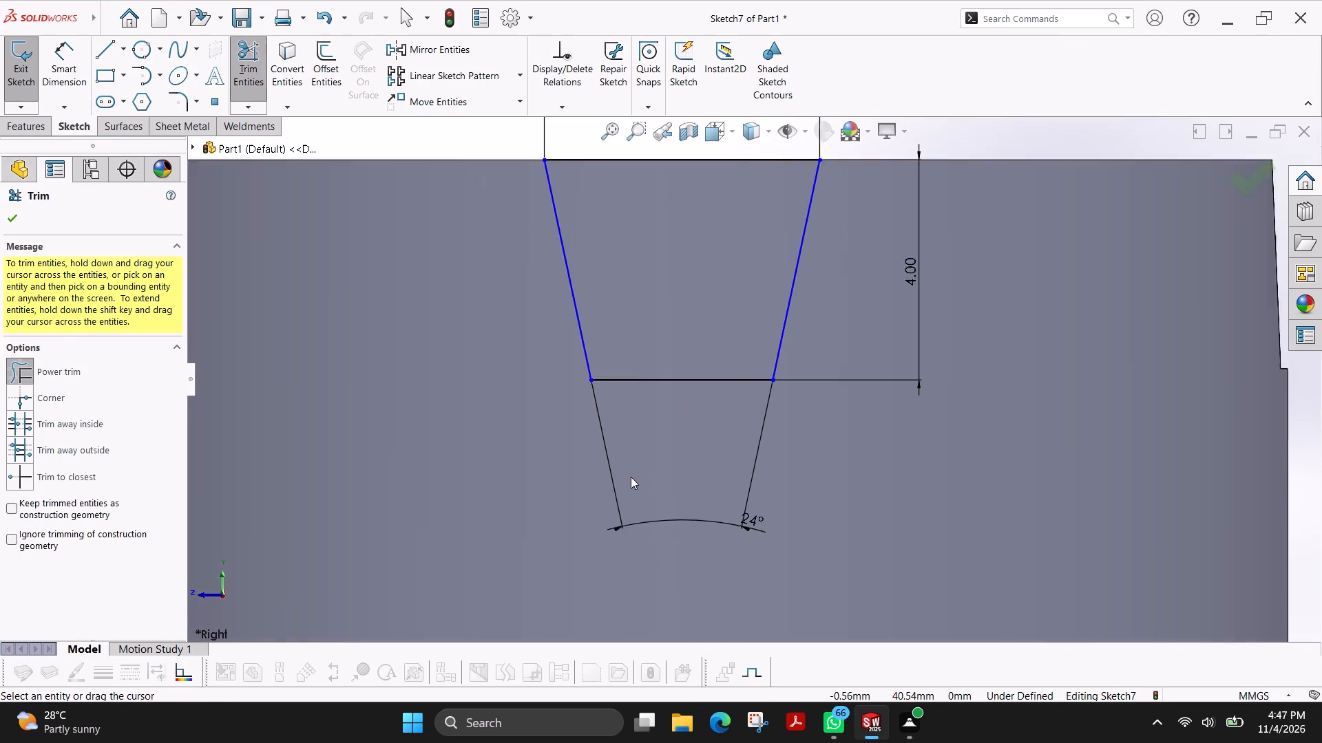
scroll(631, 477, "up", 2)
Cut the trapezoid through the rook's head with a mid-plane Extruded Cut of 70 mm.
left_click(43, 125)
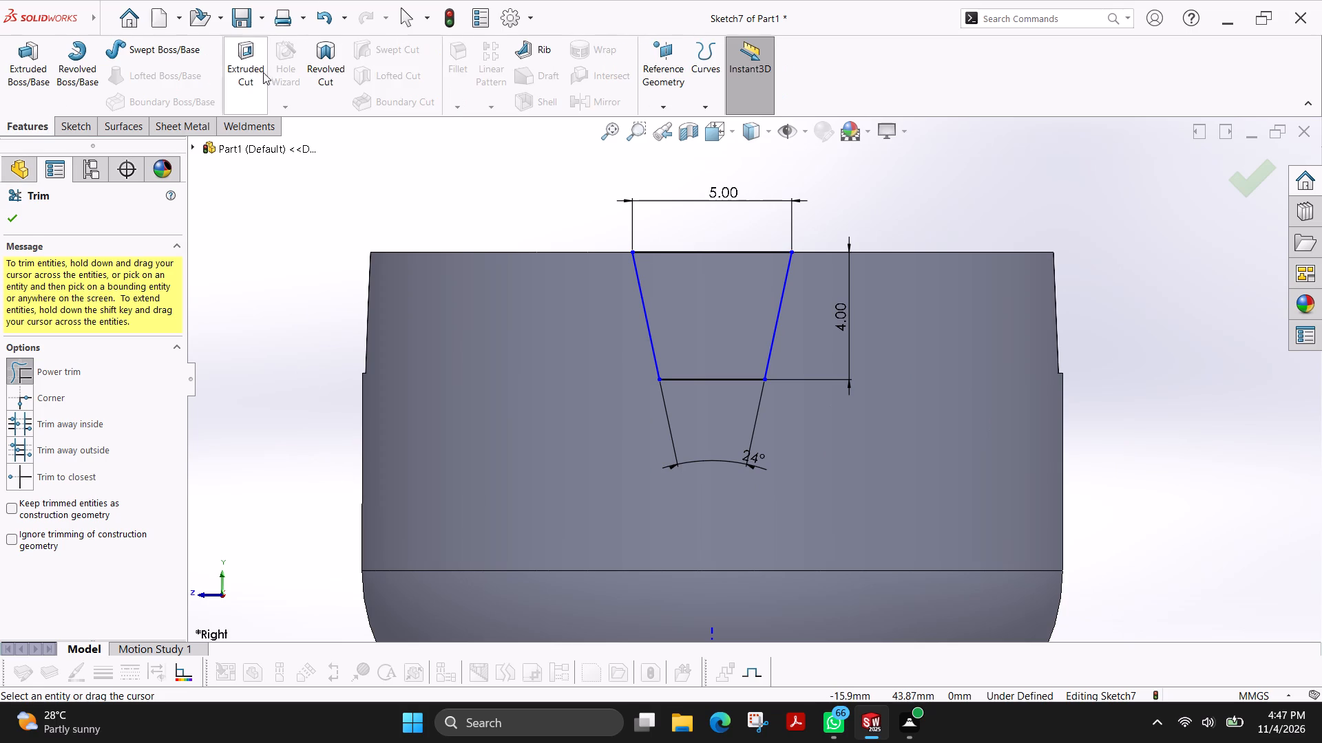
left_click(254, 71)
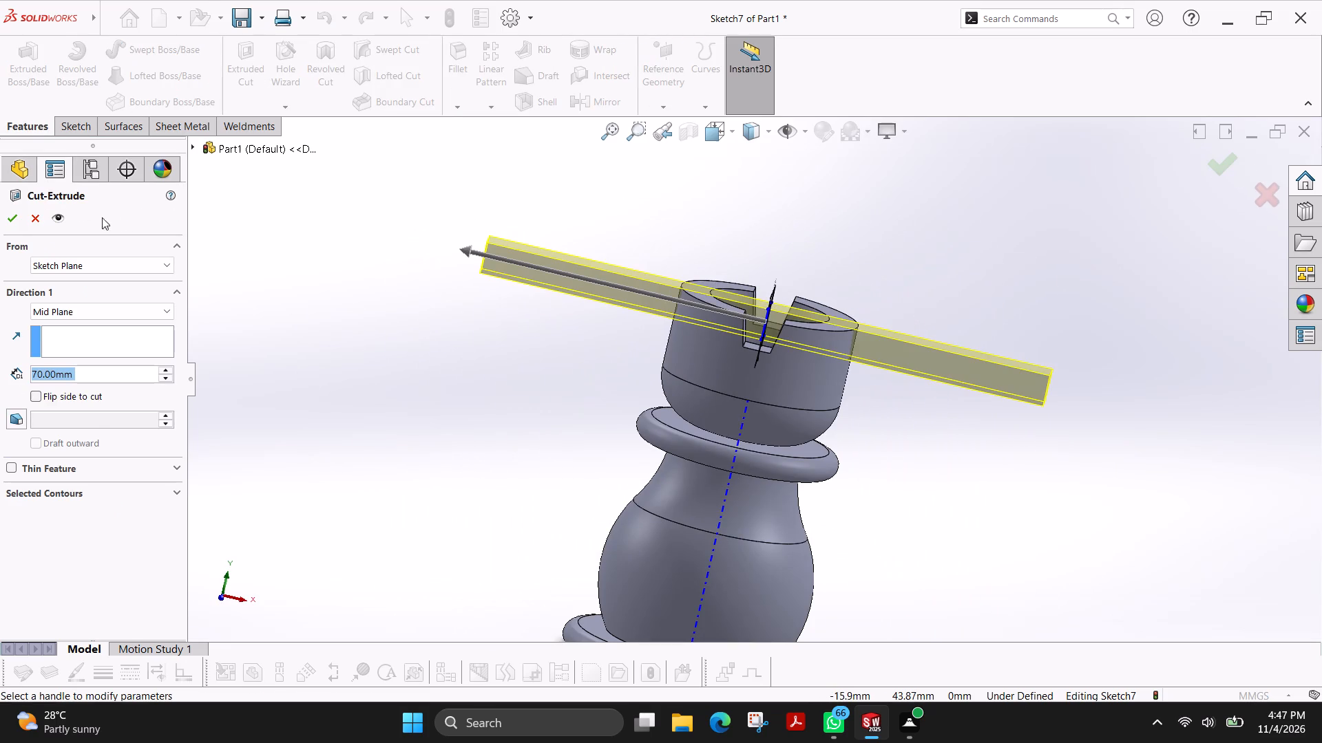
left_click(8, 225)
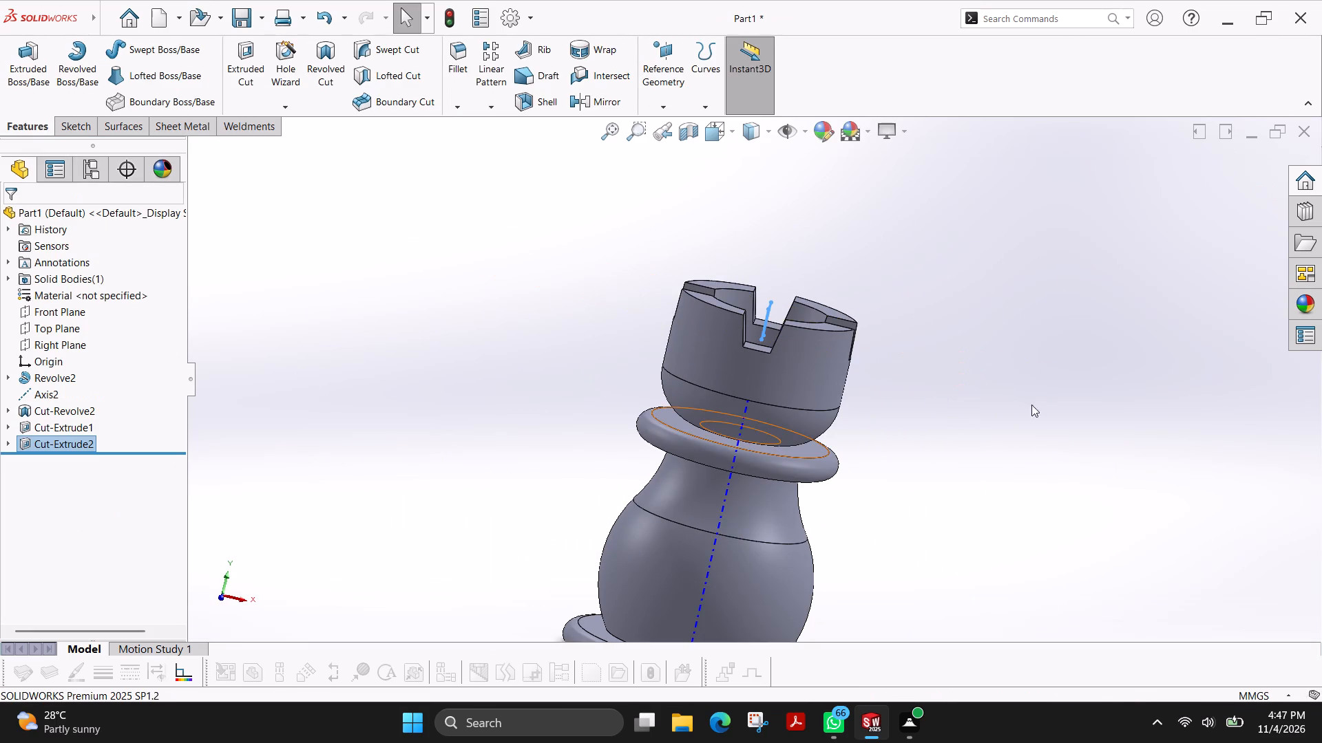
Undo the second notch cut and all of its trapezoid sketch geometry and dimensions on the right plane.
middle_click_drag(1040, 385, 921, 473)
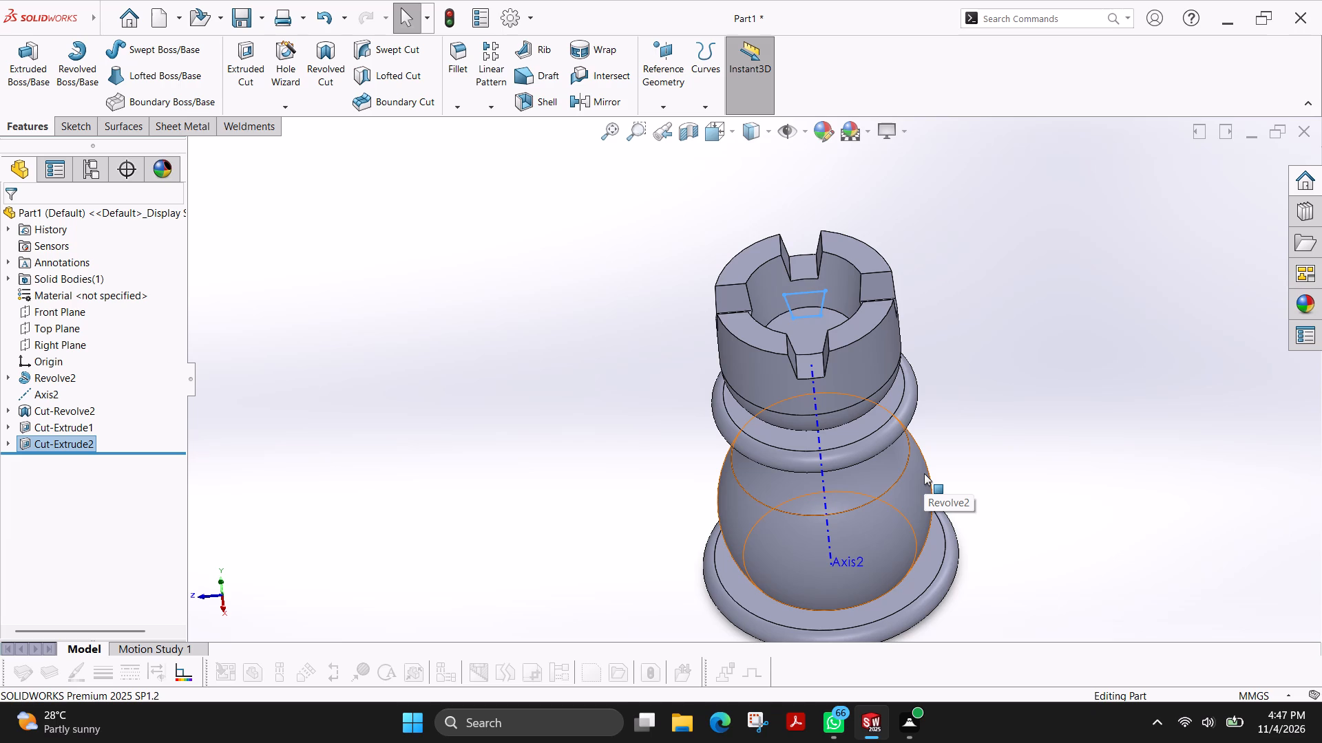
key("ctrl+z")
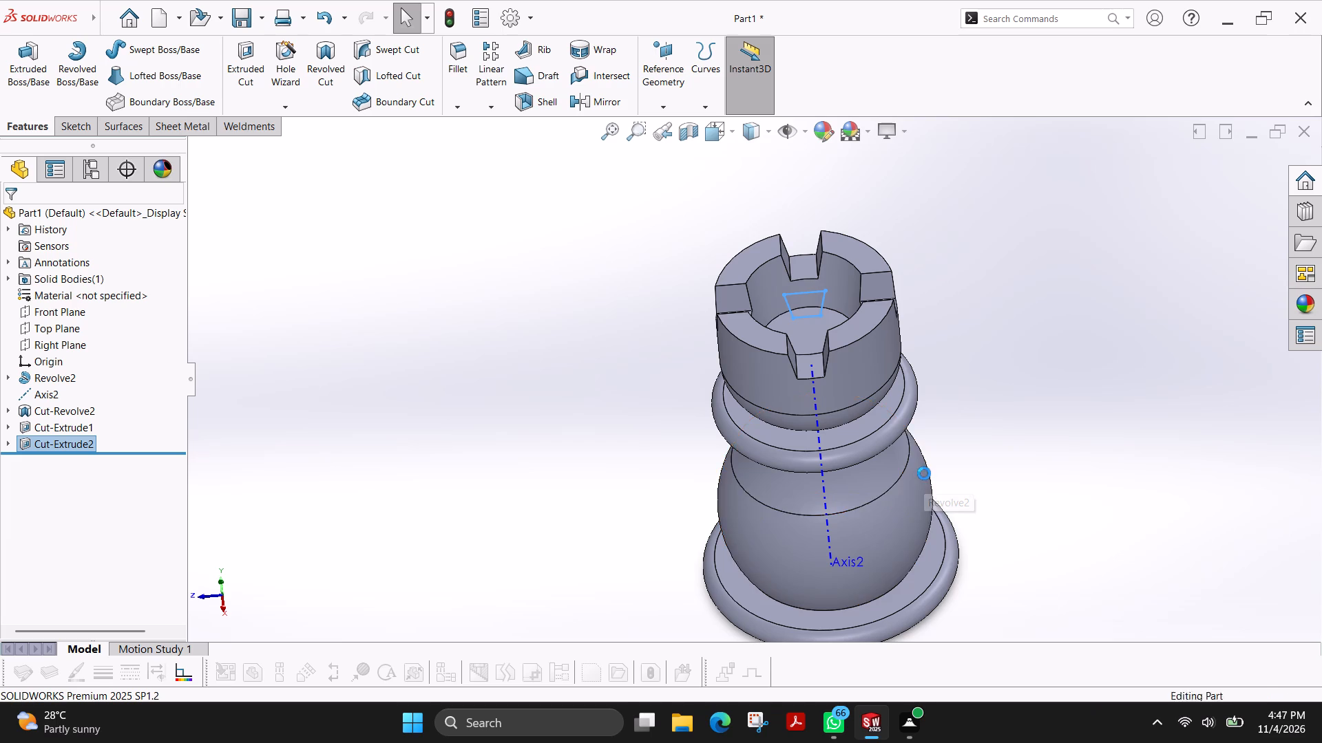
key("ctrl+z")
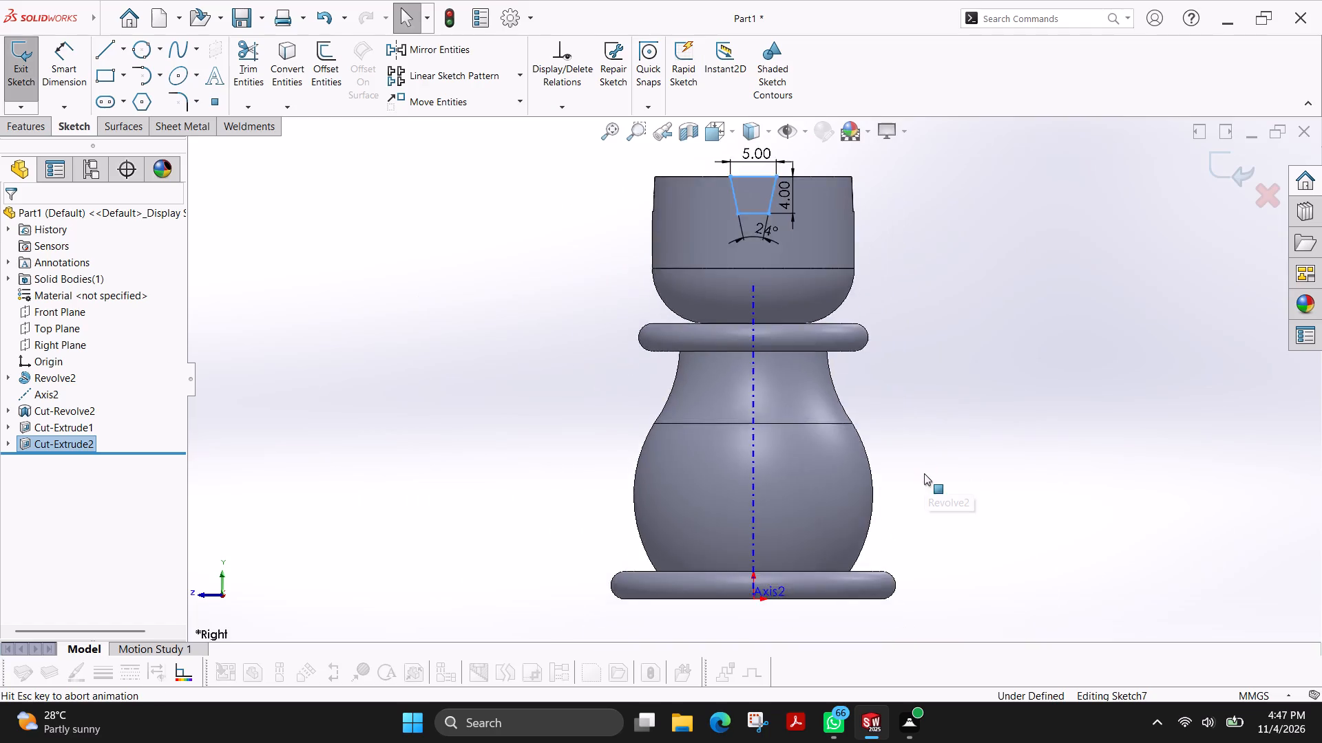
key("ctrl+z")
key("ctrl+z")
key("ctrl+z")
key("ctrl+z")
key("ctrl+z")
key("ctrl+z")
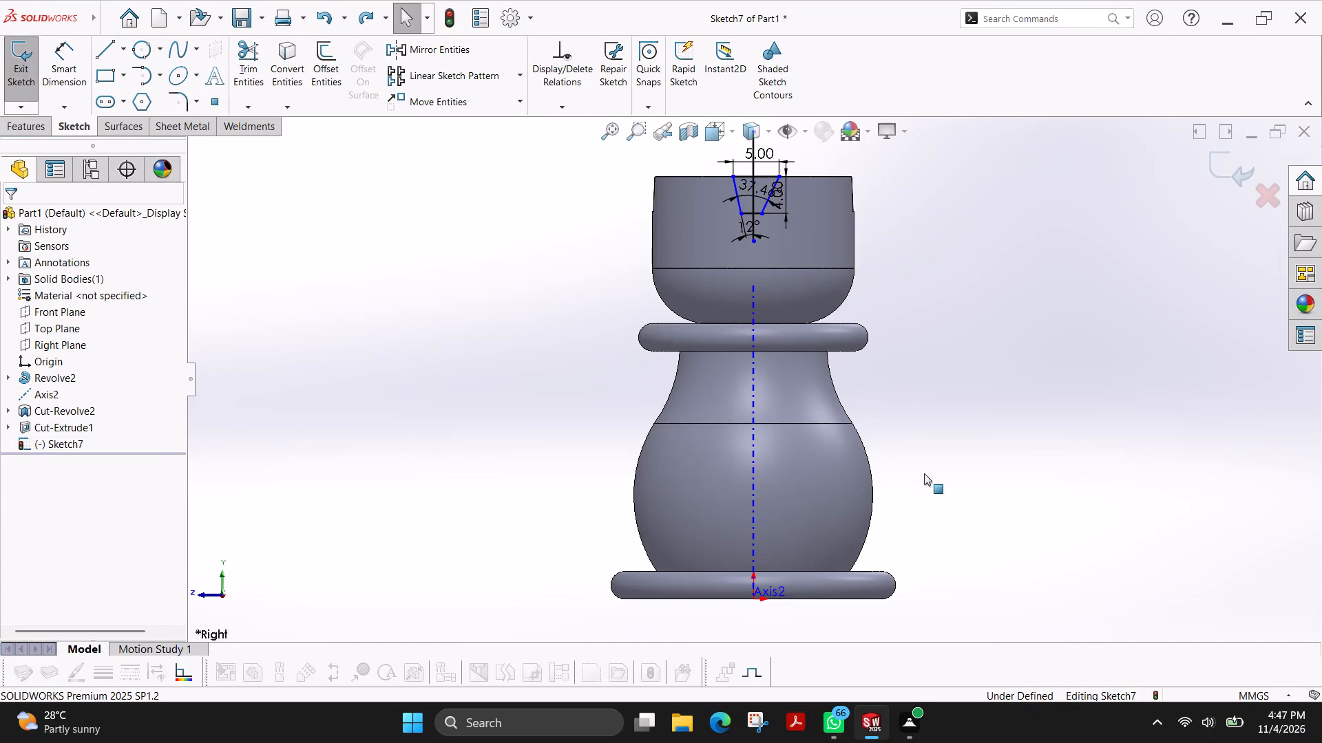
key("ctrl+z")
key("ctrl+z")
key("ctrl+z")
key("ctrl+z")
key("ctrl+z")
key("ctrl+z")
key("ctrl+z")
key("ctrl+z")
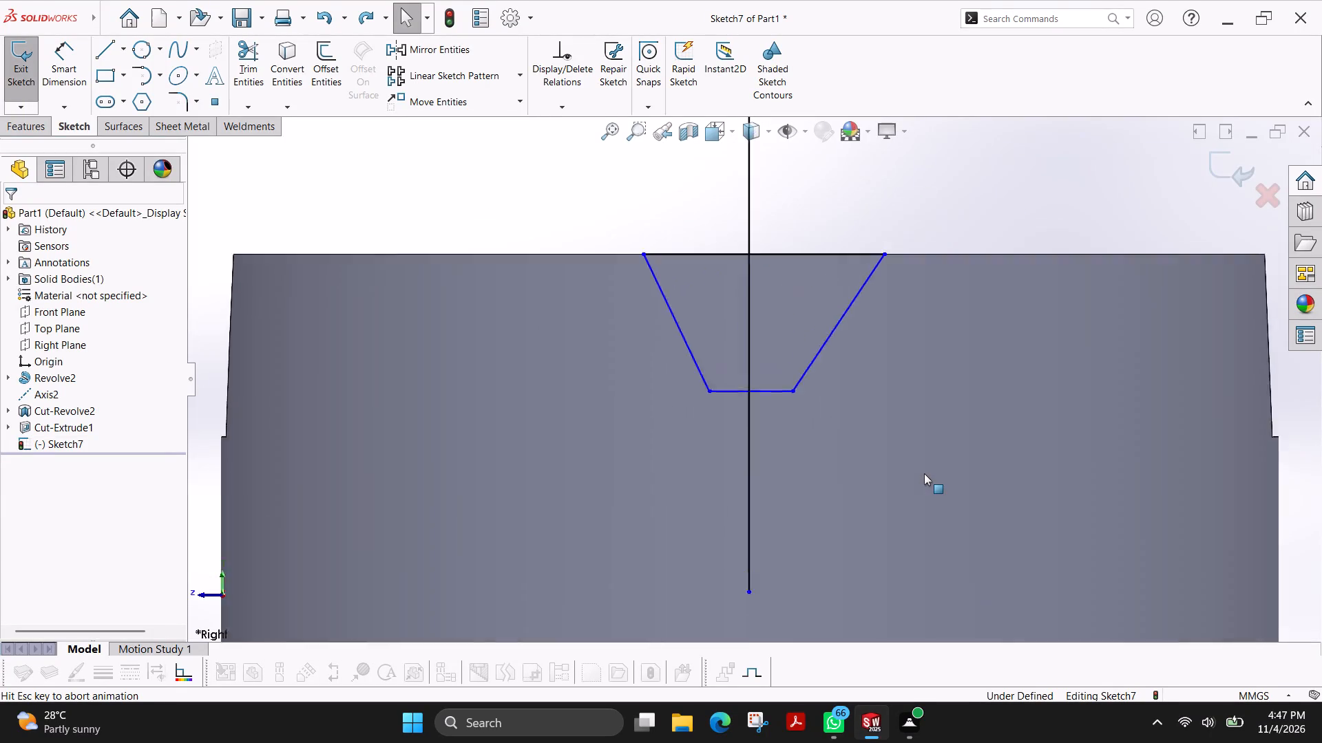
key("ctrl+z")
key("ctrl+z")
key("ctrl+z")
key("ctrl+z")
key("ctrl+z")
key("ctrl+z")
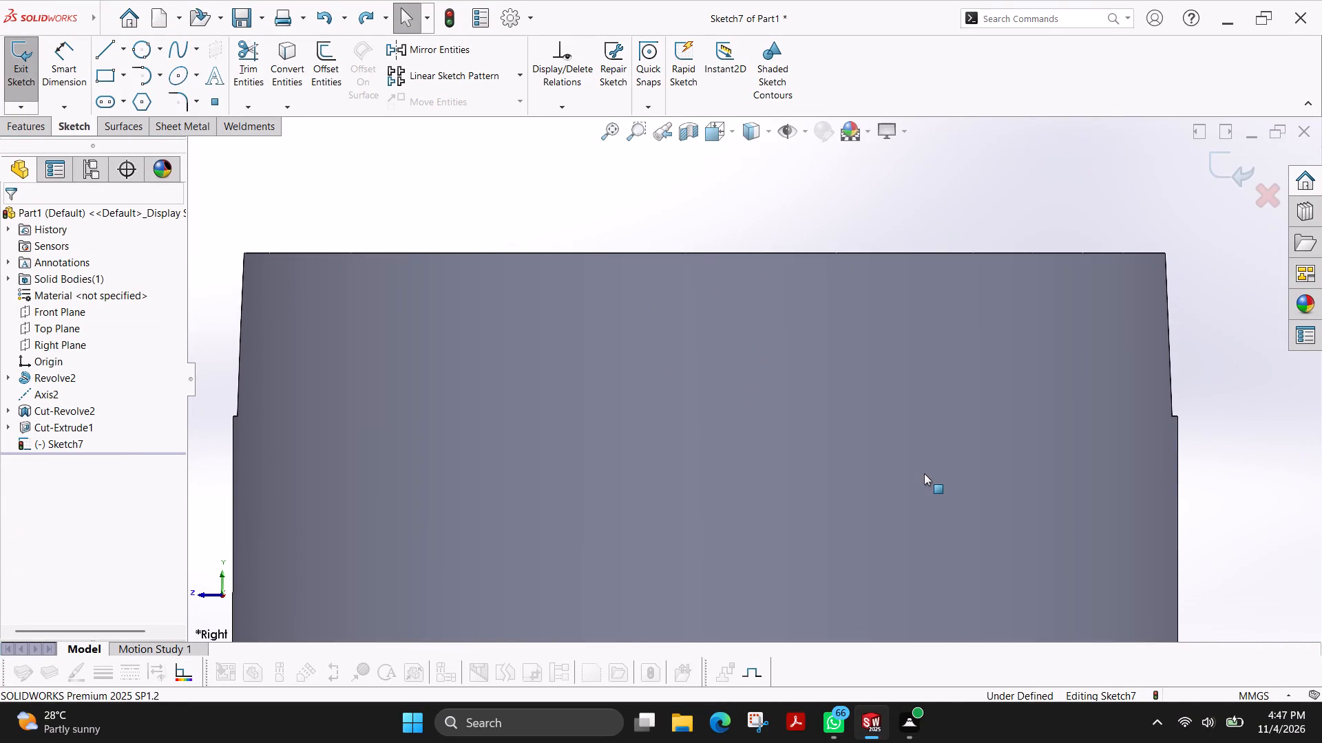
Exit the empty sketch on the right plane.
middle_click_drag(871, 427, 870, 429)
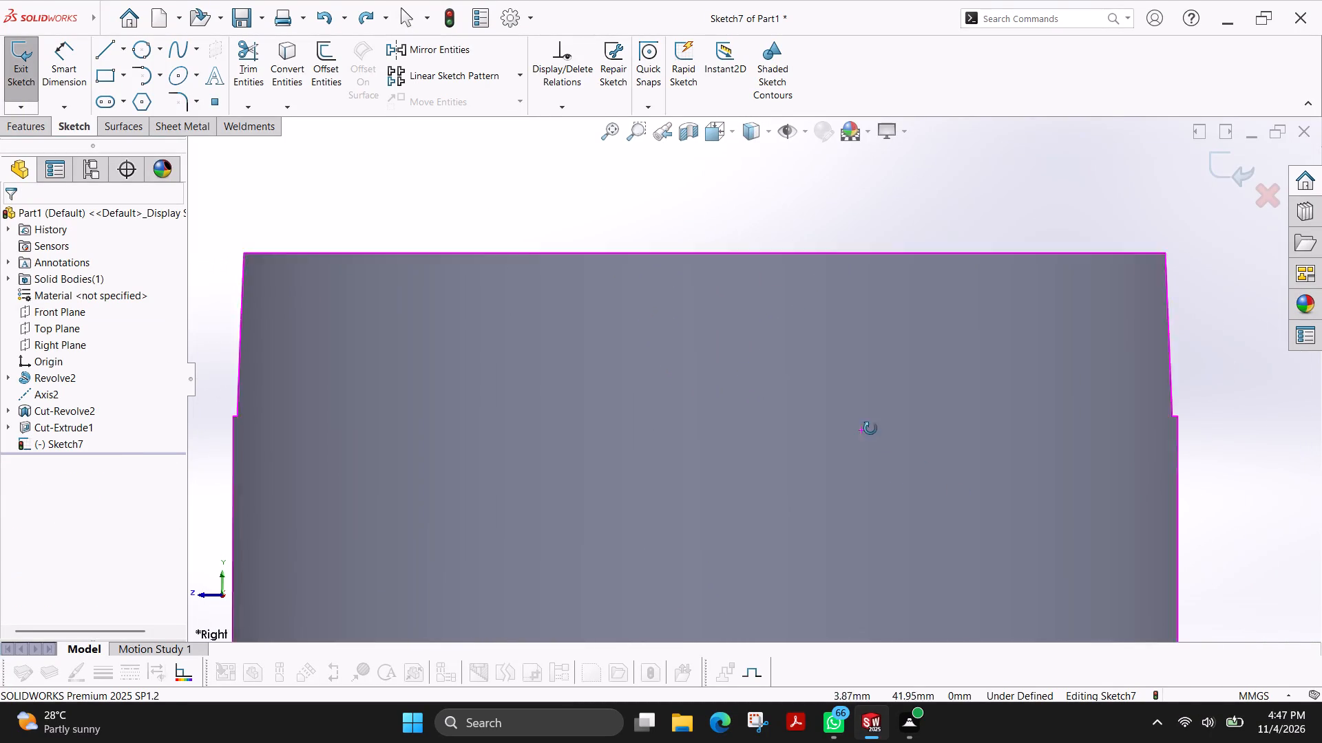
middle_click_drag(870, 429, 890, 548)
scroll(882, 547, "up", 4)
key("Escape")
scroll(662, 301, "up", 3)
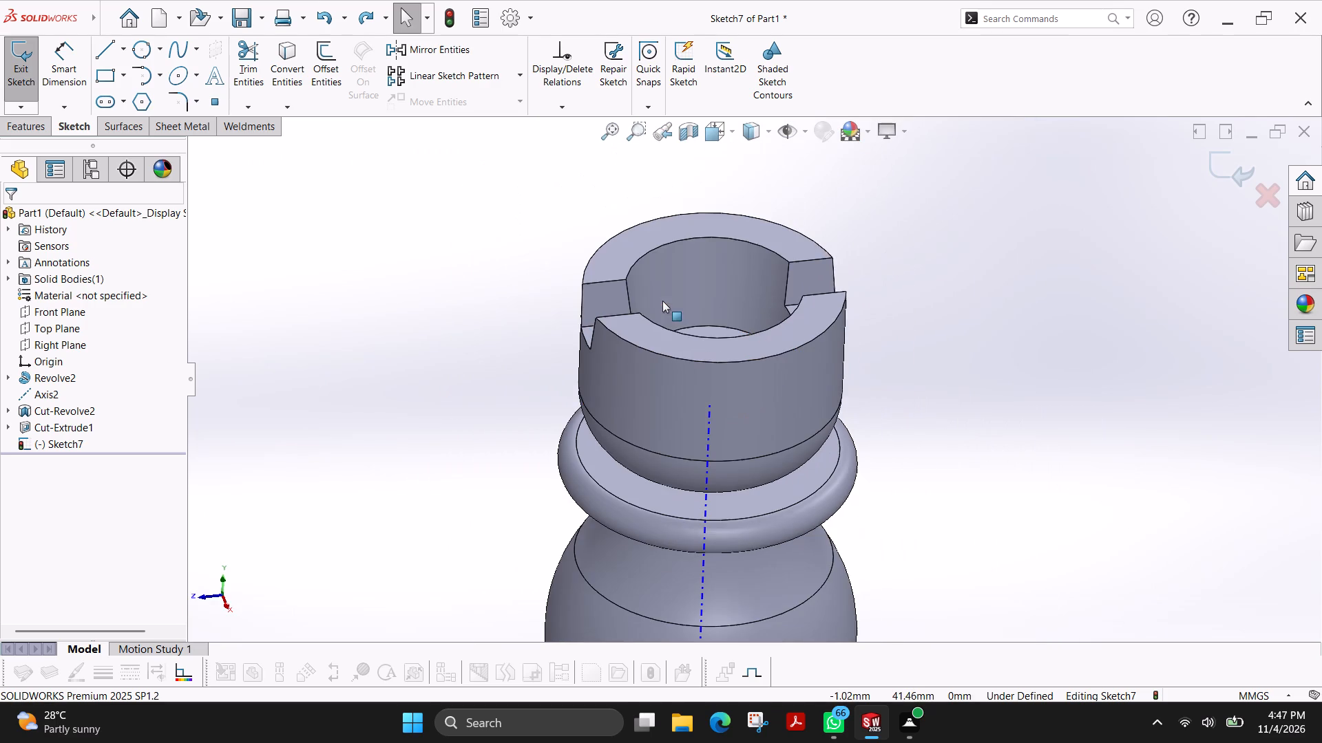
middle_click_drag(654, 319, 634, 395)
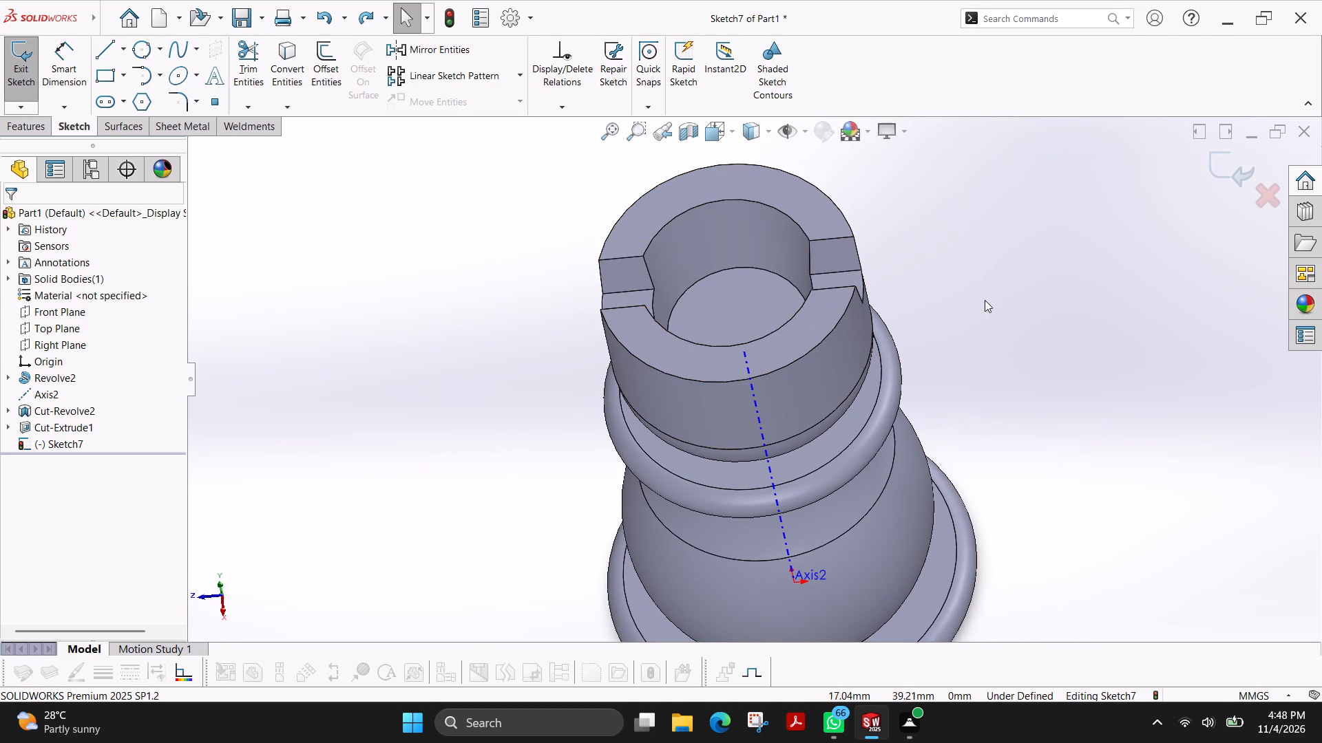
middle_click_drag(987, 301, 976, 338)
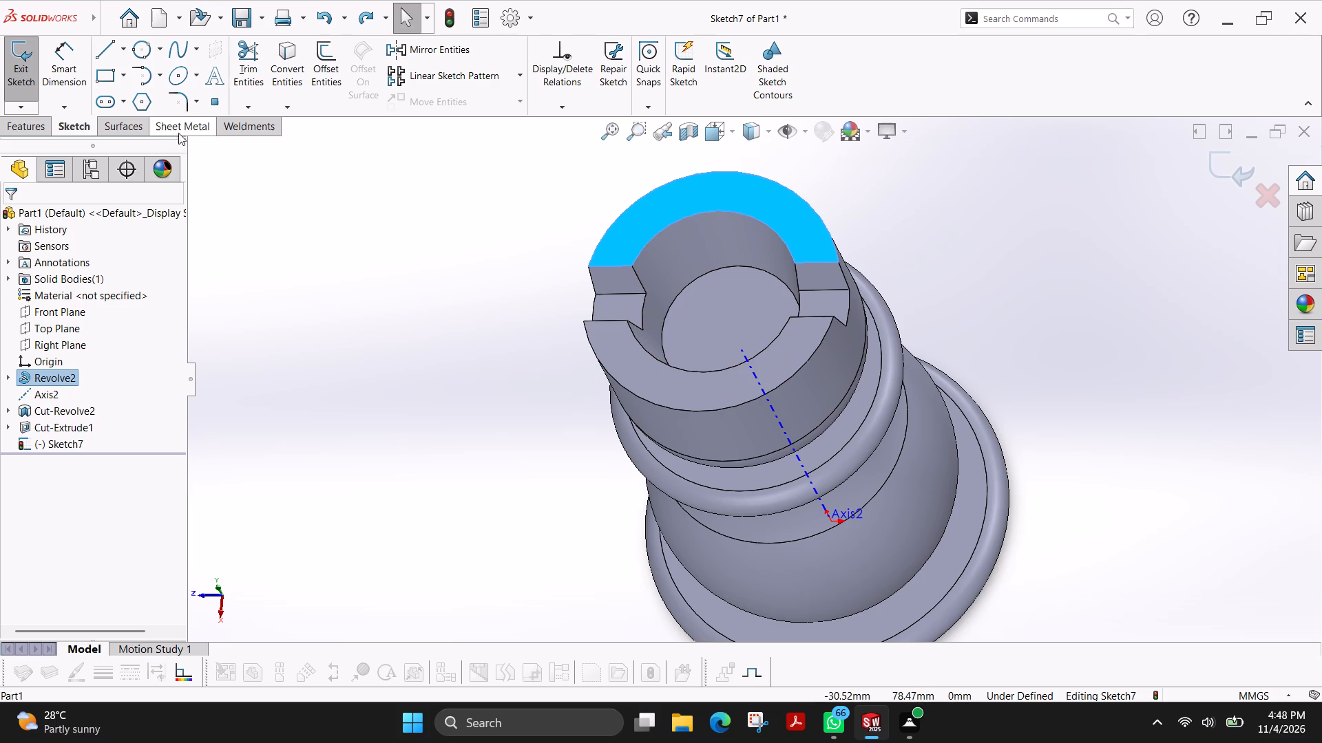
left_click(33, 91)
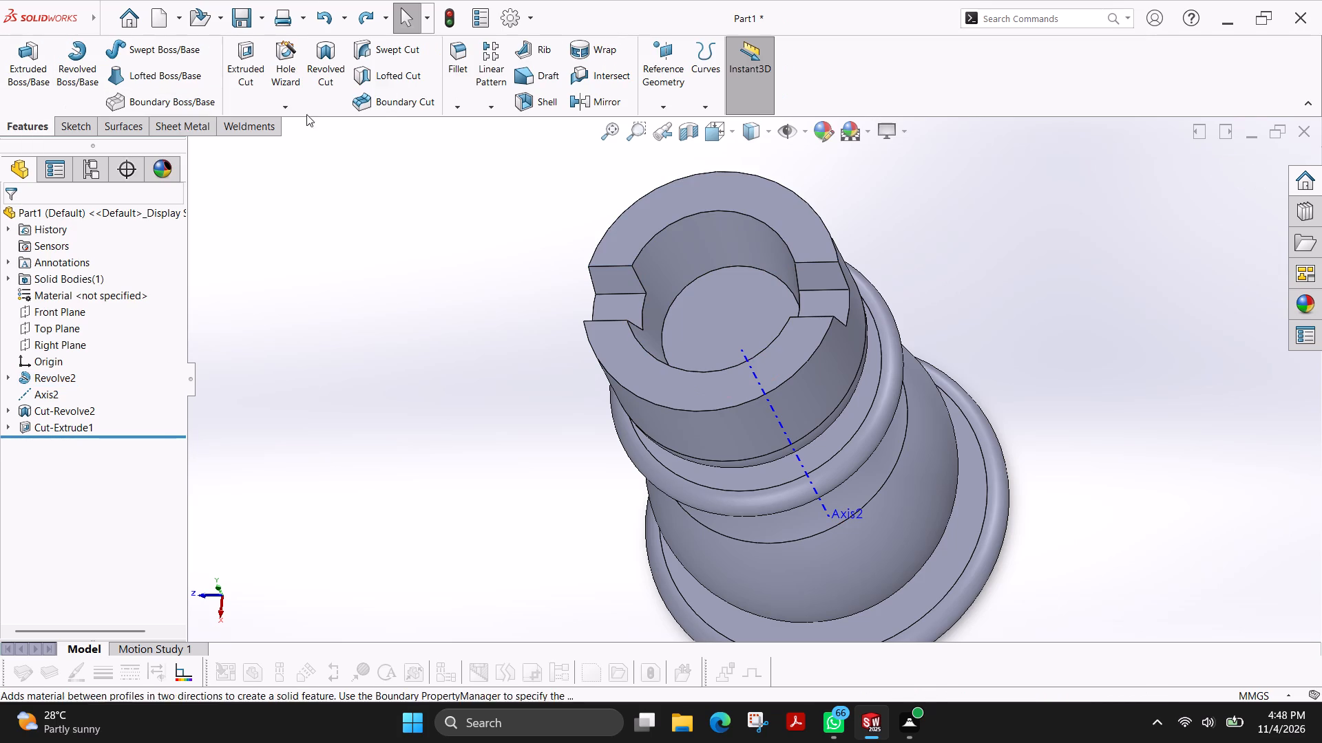
On the head's top rim face, sketch a vertical line about 45 mm long through the origin, extending beyond the piece at both ends.
left_click(646, 204)
left_click(88, 129)
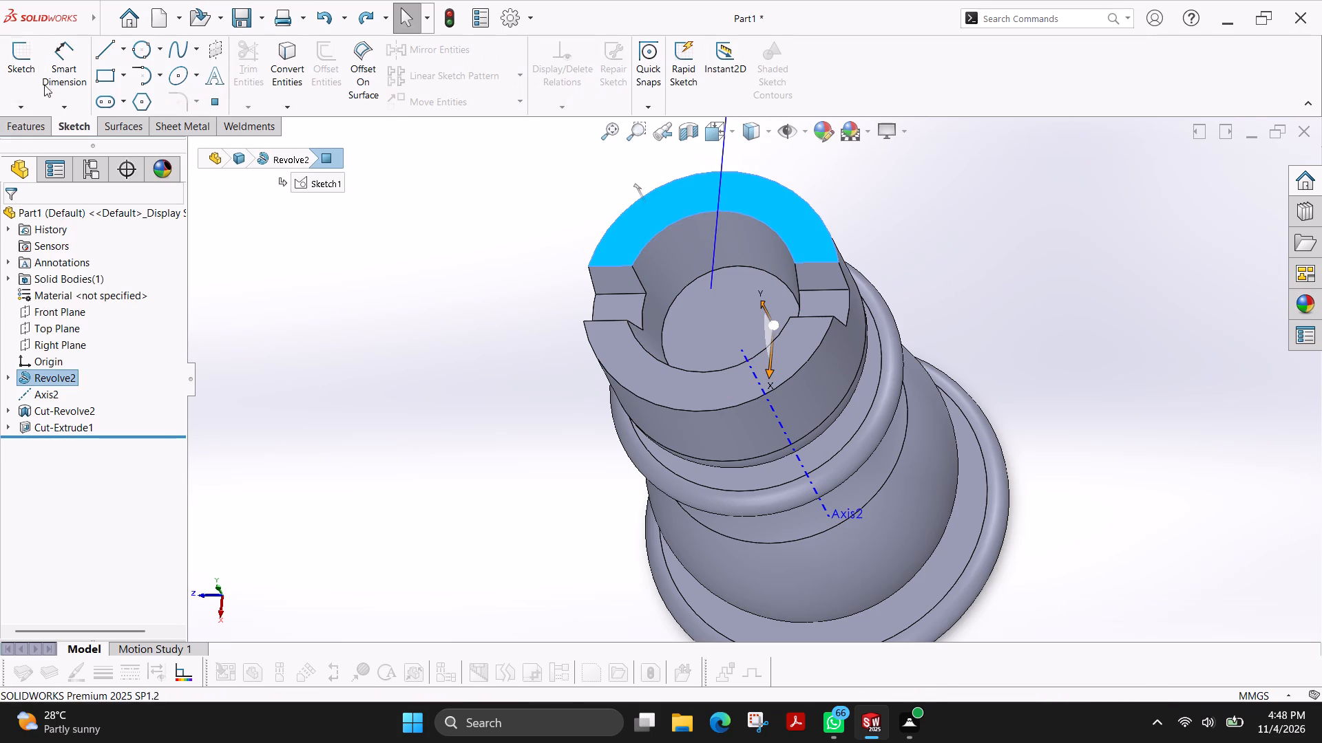
left_click(28, 53)
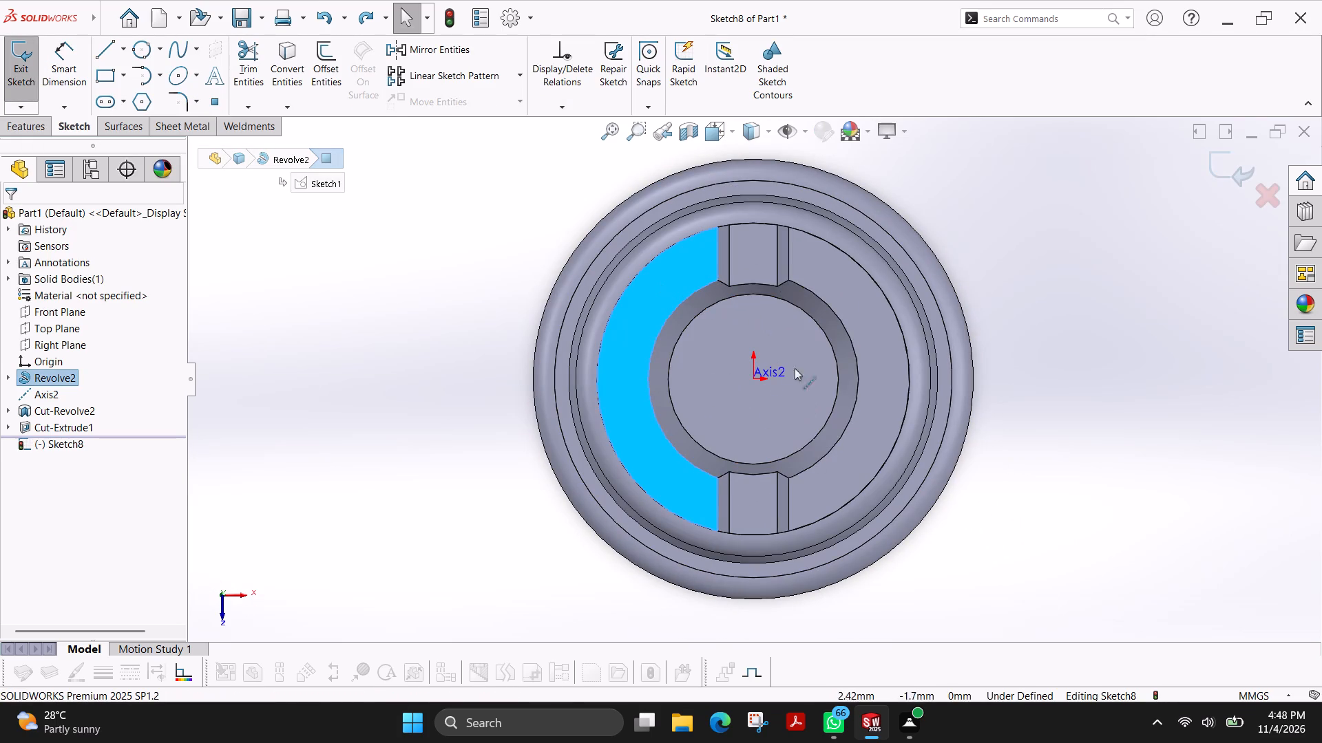
key("Escape")
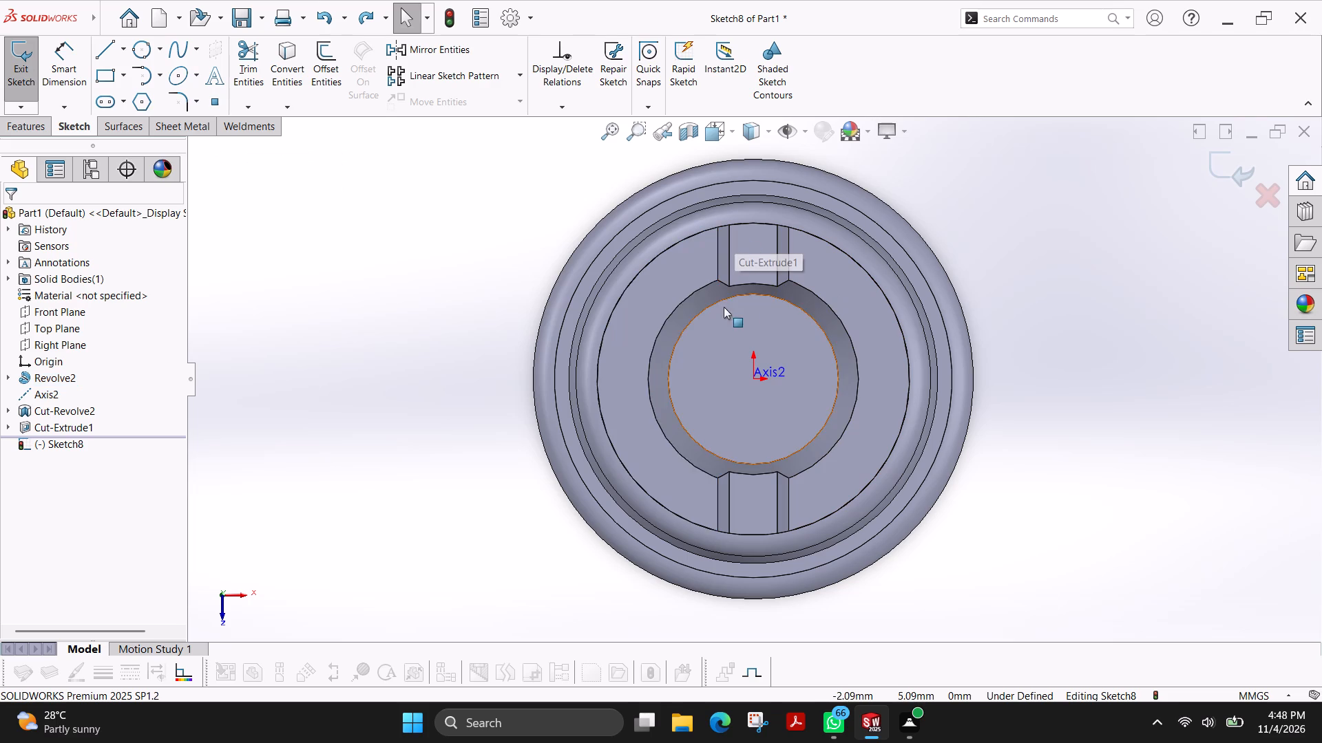
left_click(106, 47)
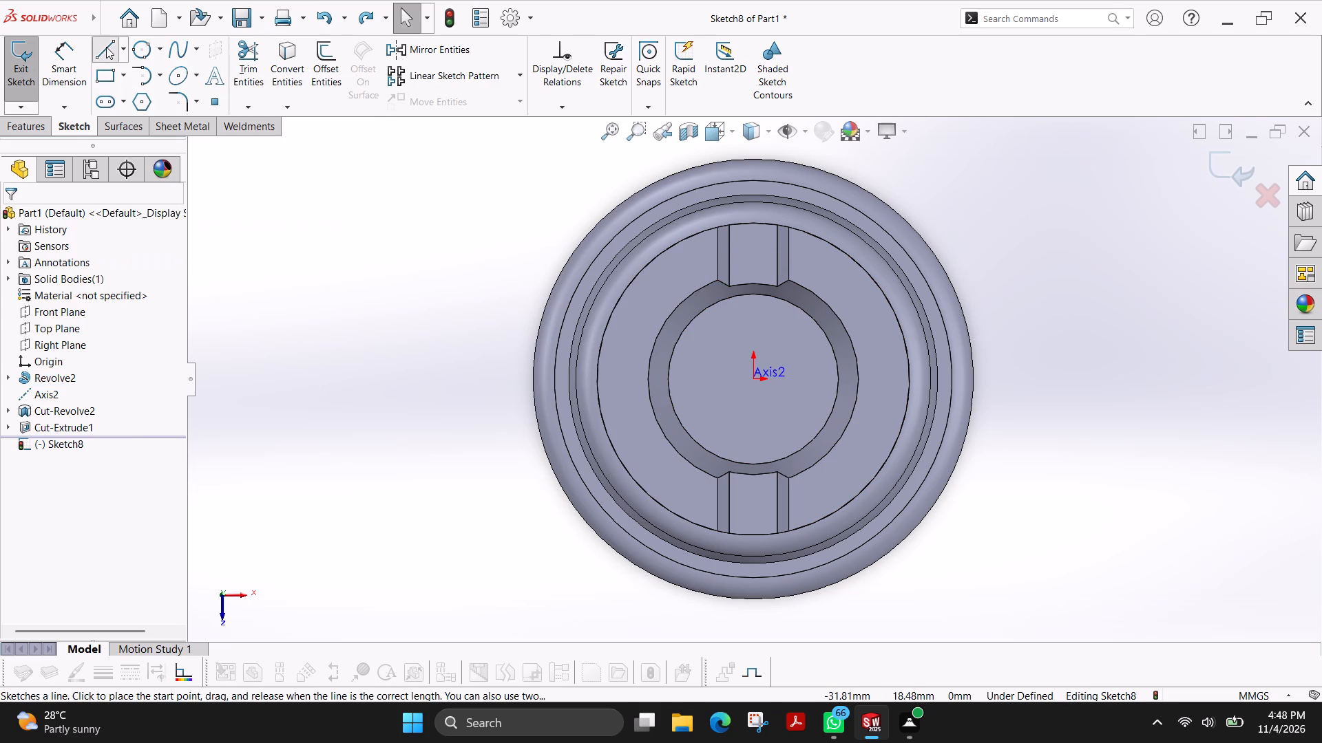
scroll(866, 376, "up", 3)
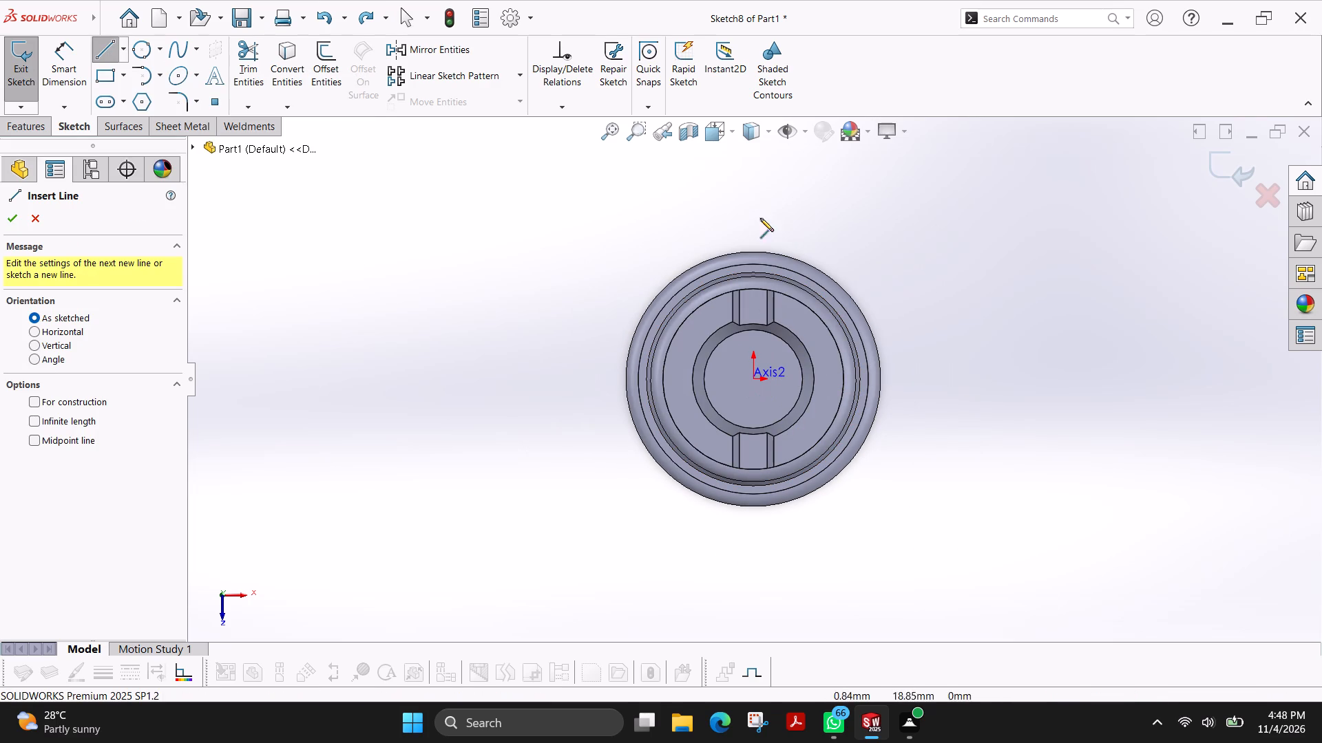
left_click(753, 180)
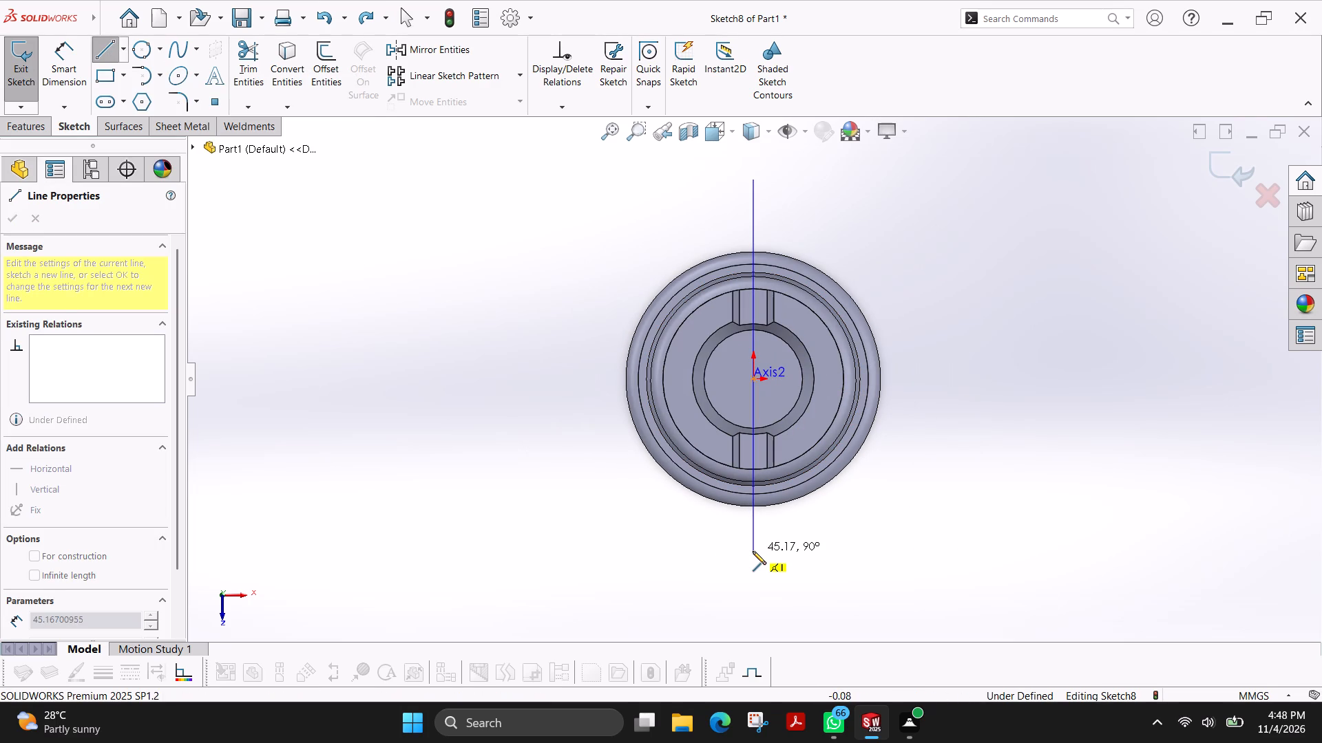
left_click(752, 551)
key("Escape")
scroll(877, 422, "down", 2)
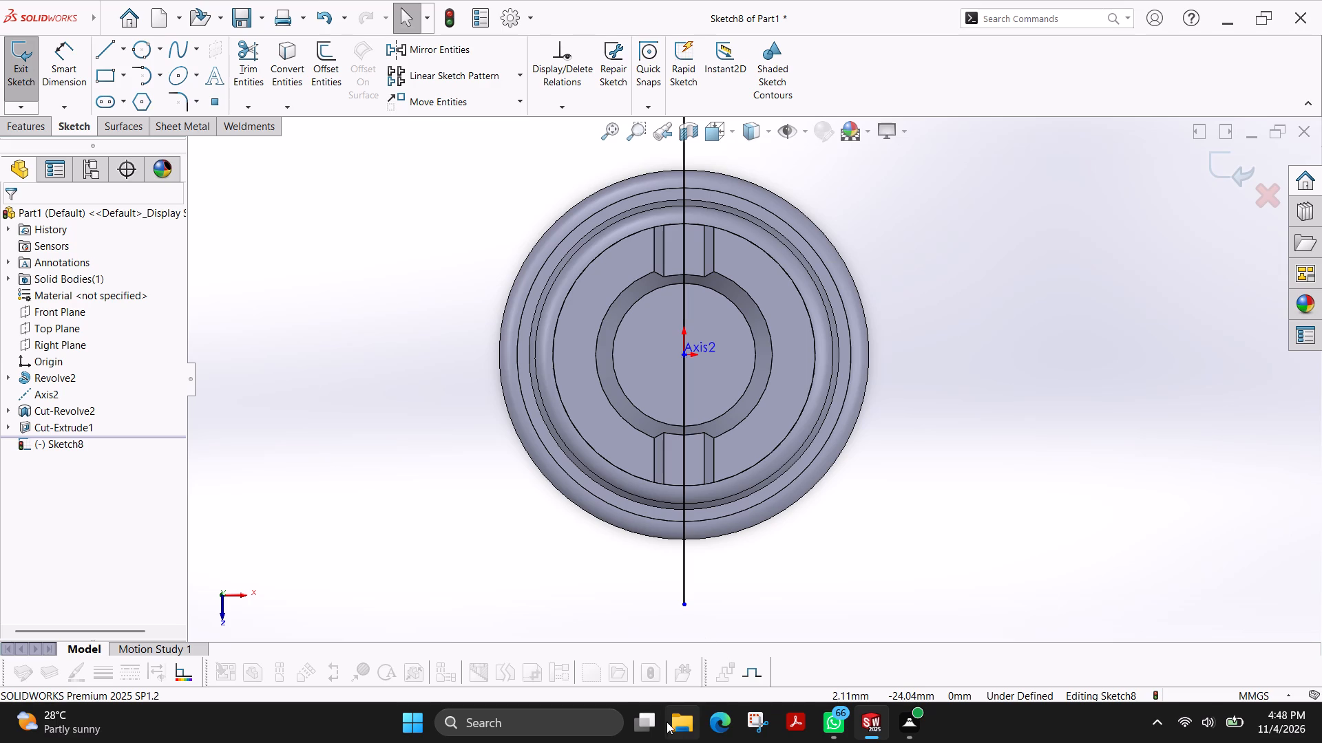
Sketch a horizontal line through the origin, extending beyond the piece on both sides.
left_click(103, 52)
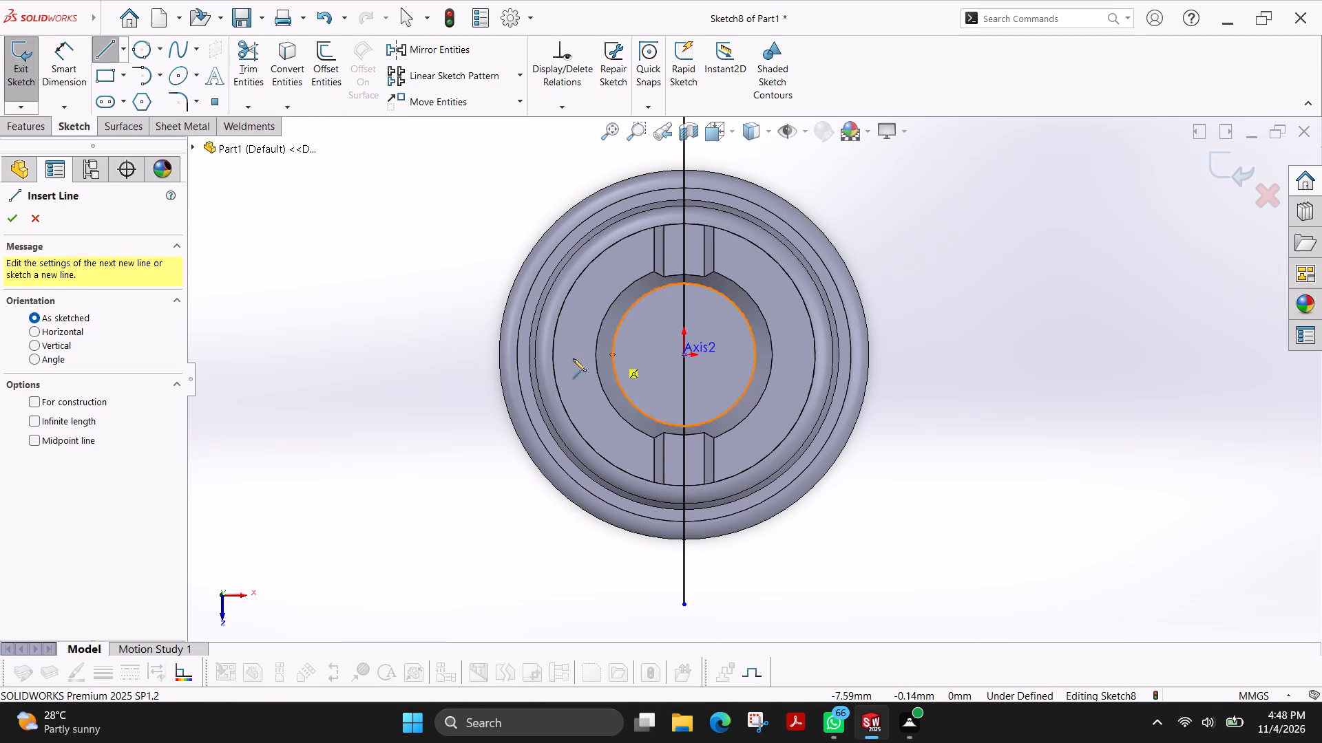
left_click(426, 352)
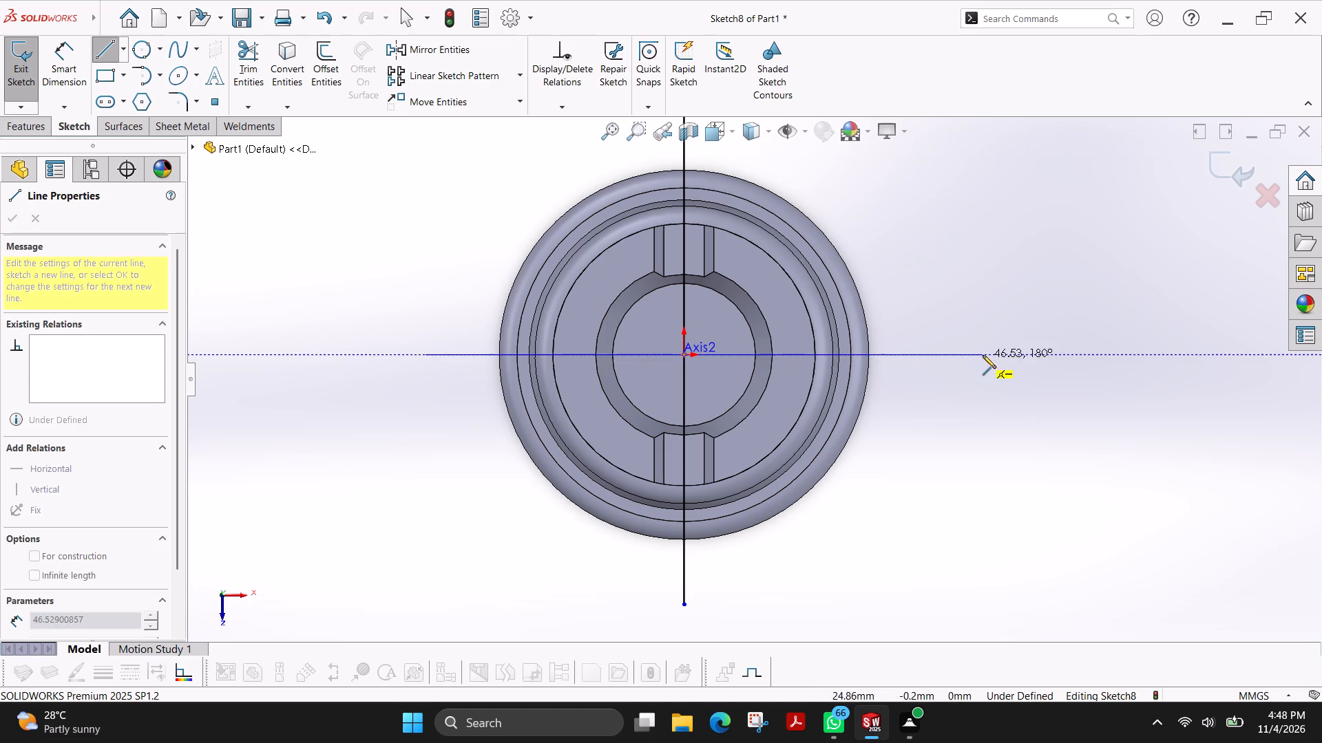
left_click(949, 356)
key("Escape")
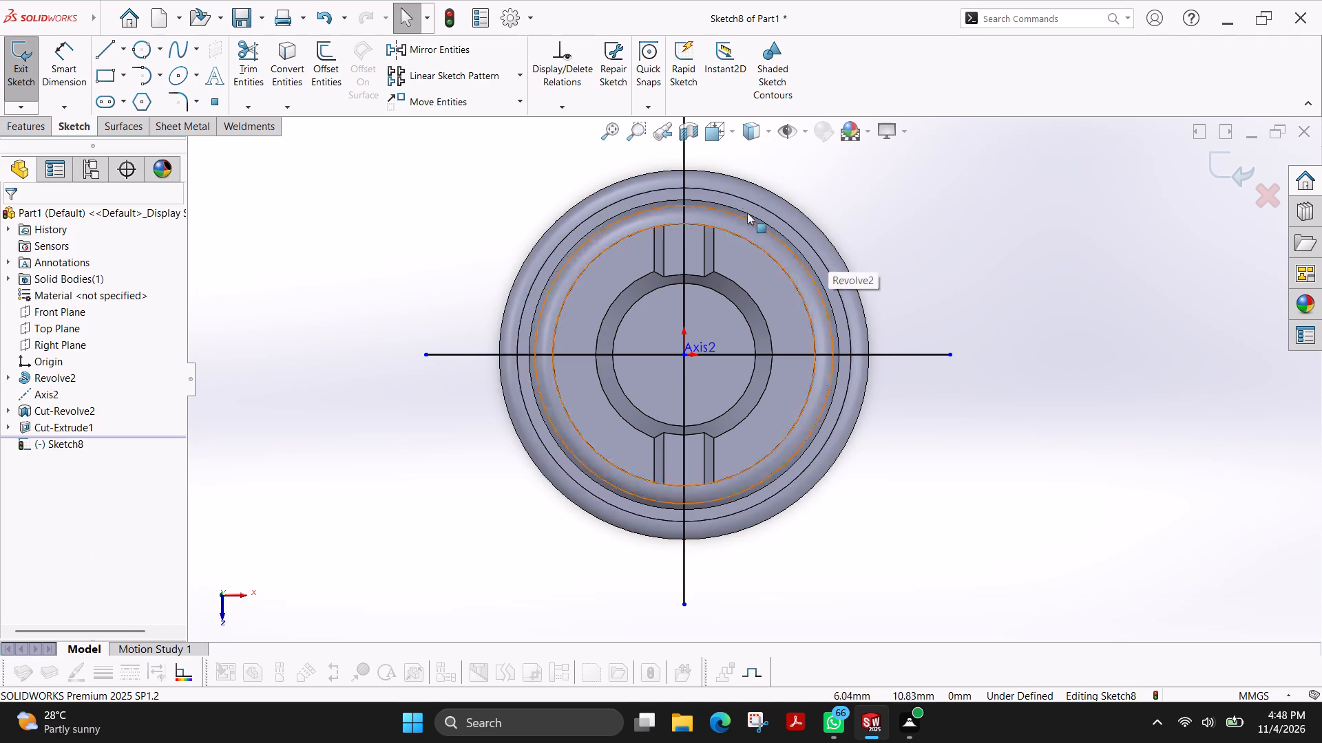
Sketch a falling diagonal through the origin from two collinear lines, each about 24 mm long and reaching beyond the piece.
left_click(101, 54)
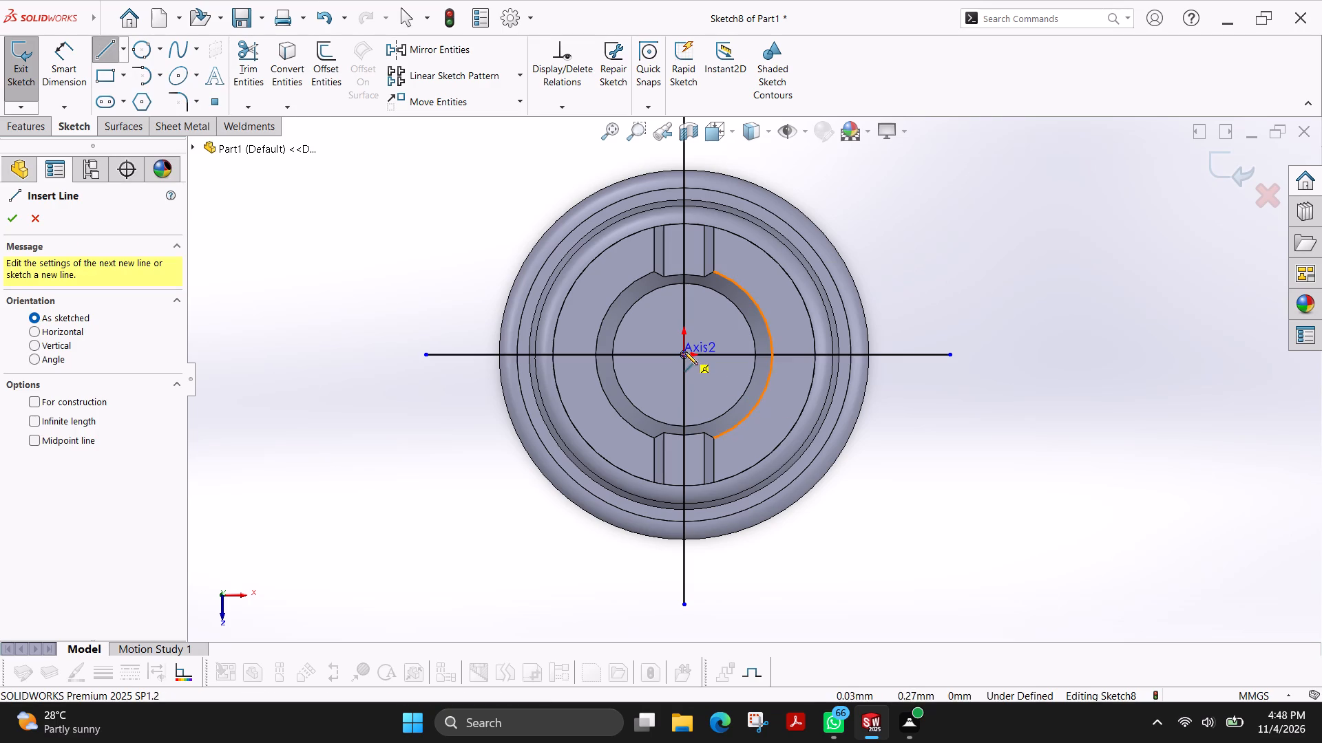
left_click(470, 163)
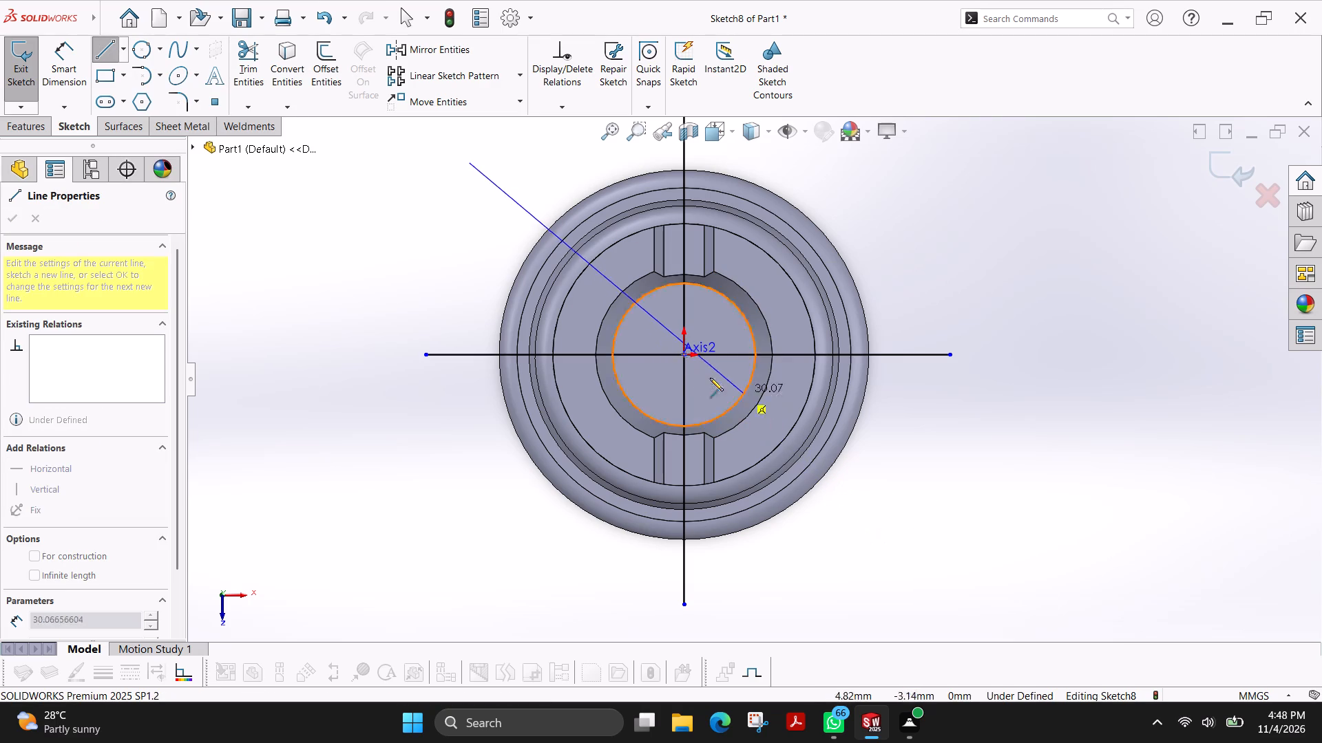
left_click(684, 354)
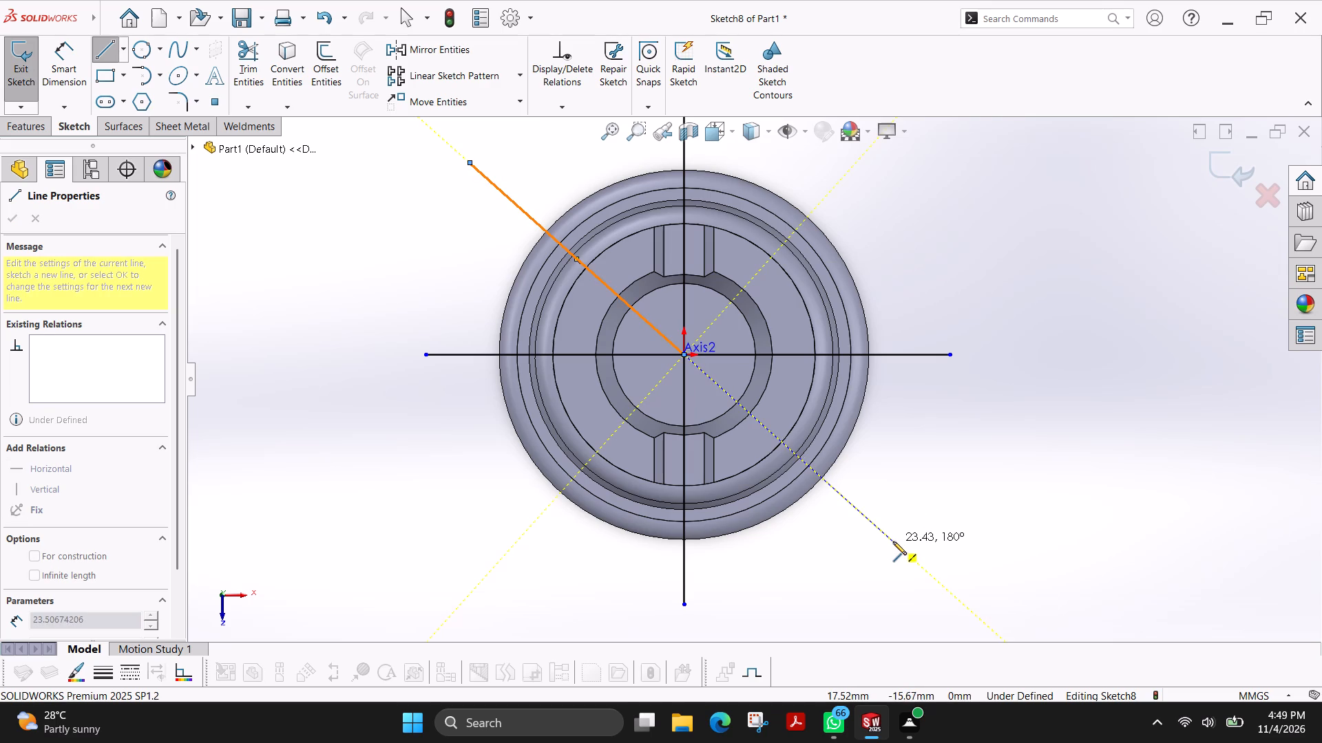
left_click(894, 543)
key("Escape")
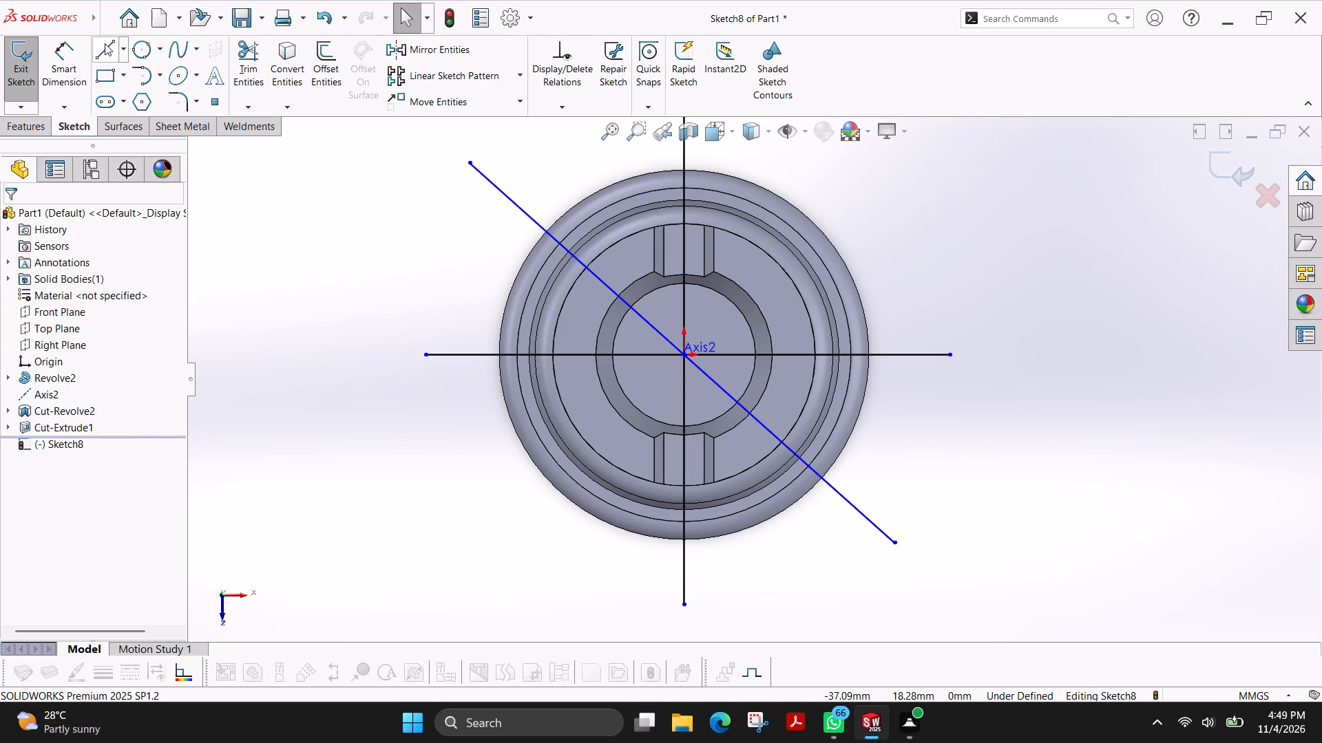
Sketch the opposite, rising diagonal through the origin, about 50 mm long overall and reaching beyond the piece at both ends.
left_click(105, 43)
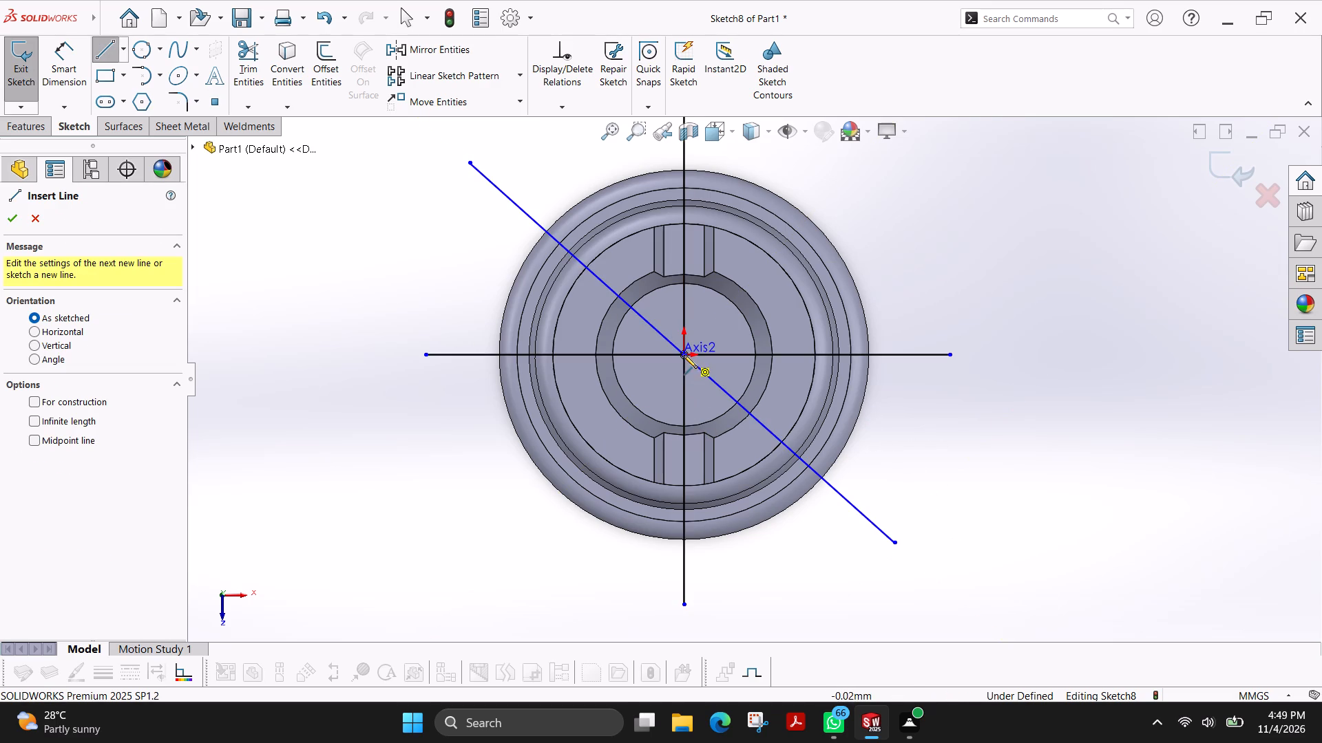
left_click(684, 355)
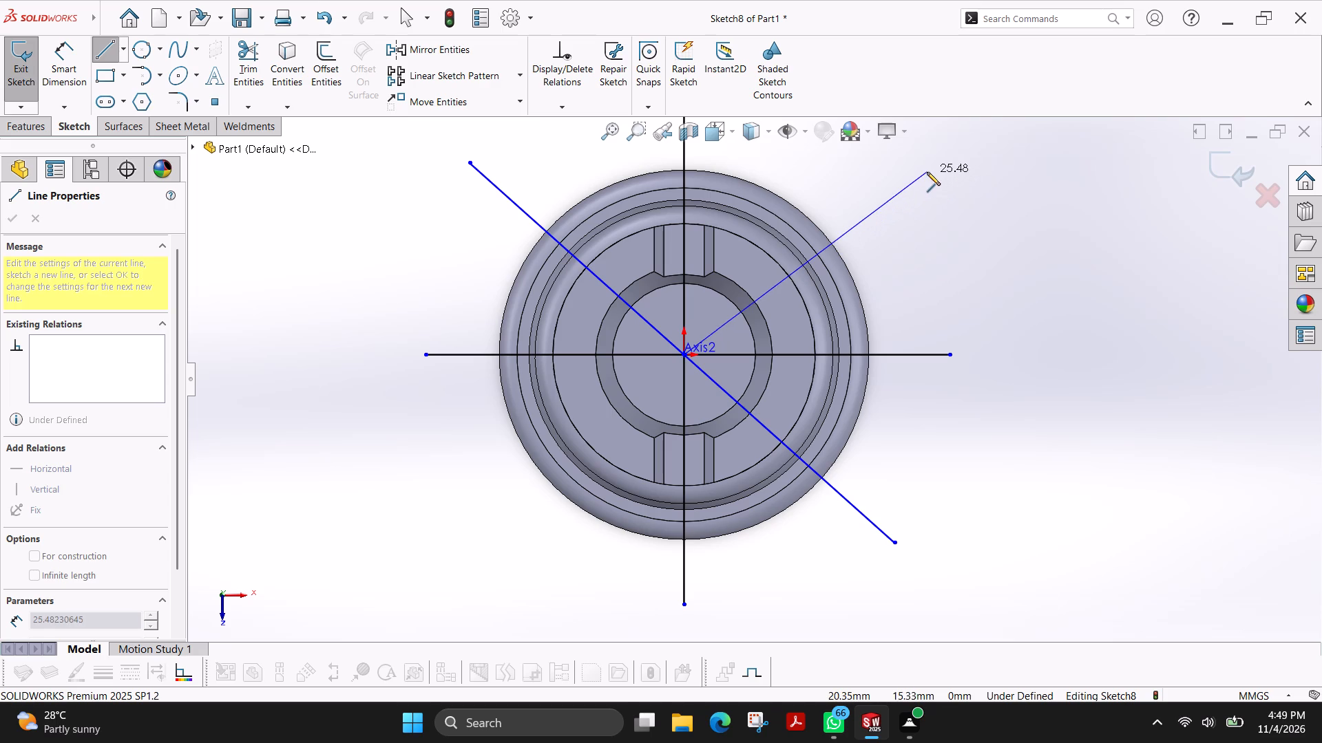
left_click(927, 172)
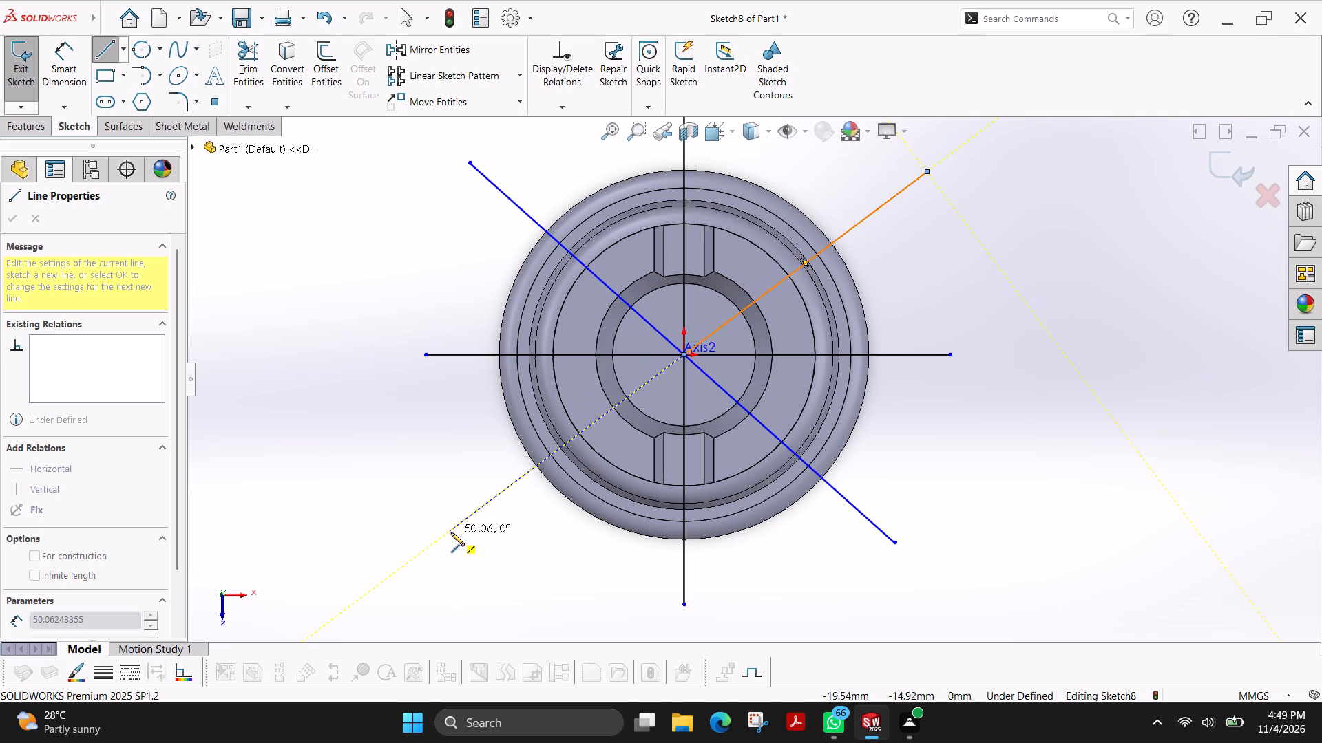
left_click(451, 532)
key("Escape")
Dimension the angle between the falling diagonal and the horizontal line as 45°.
scroll(678, 359, "down", 1)
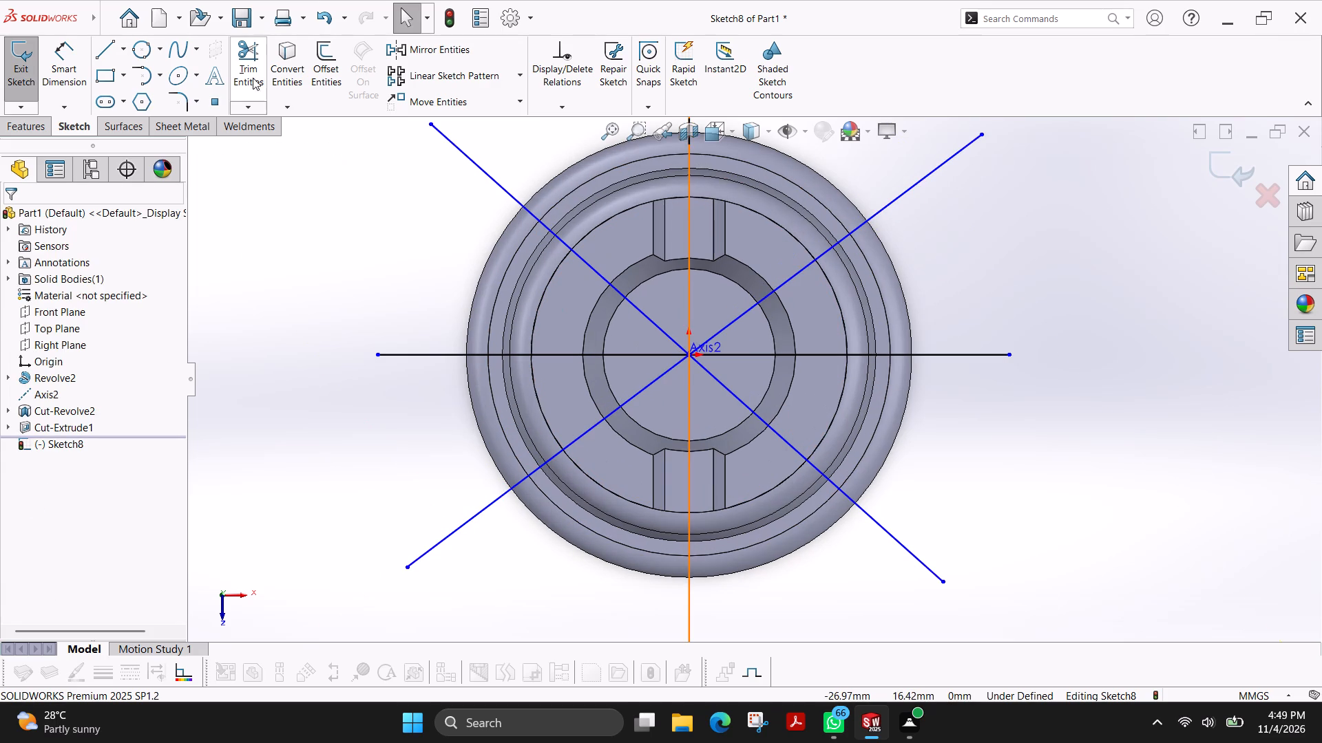
left_click(74, 64)
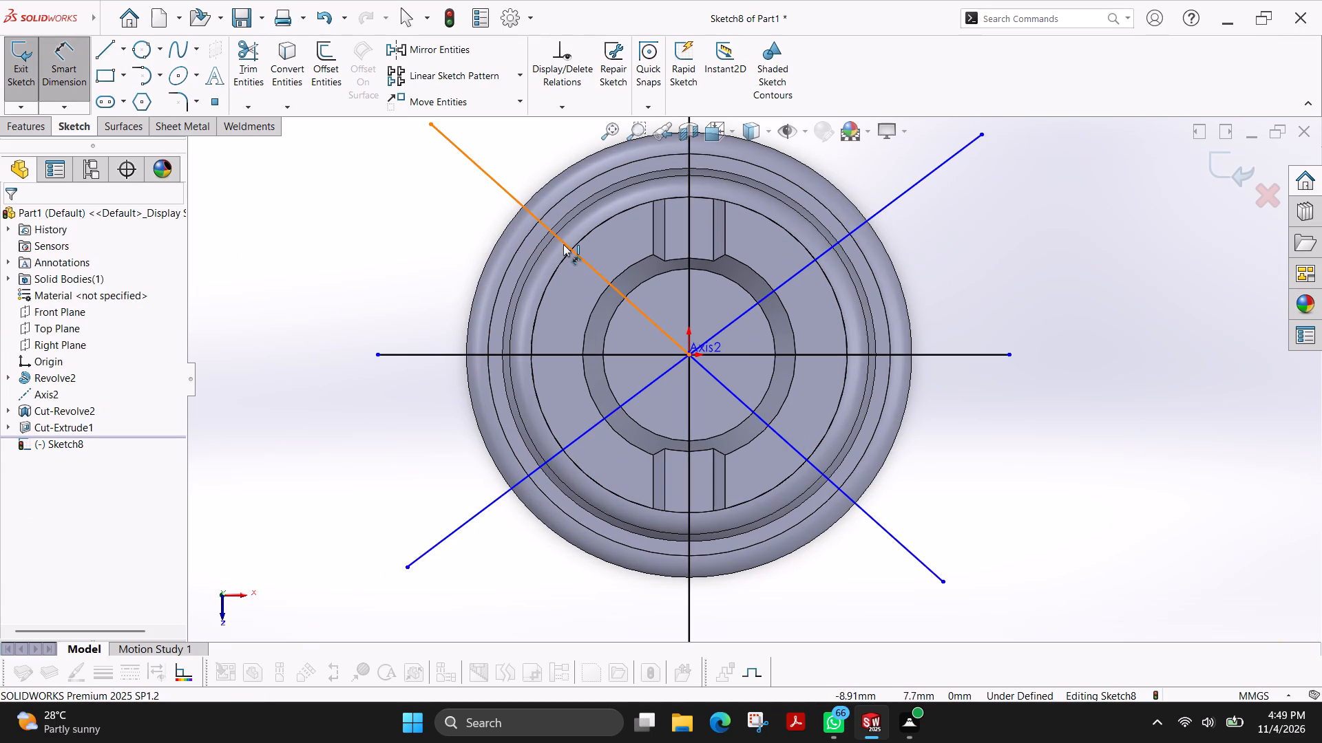
left_click(572, 248)
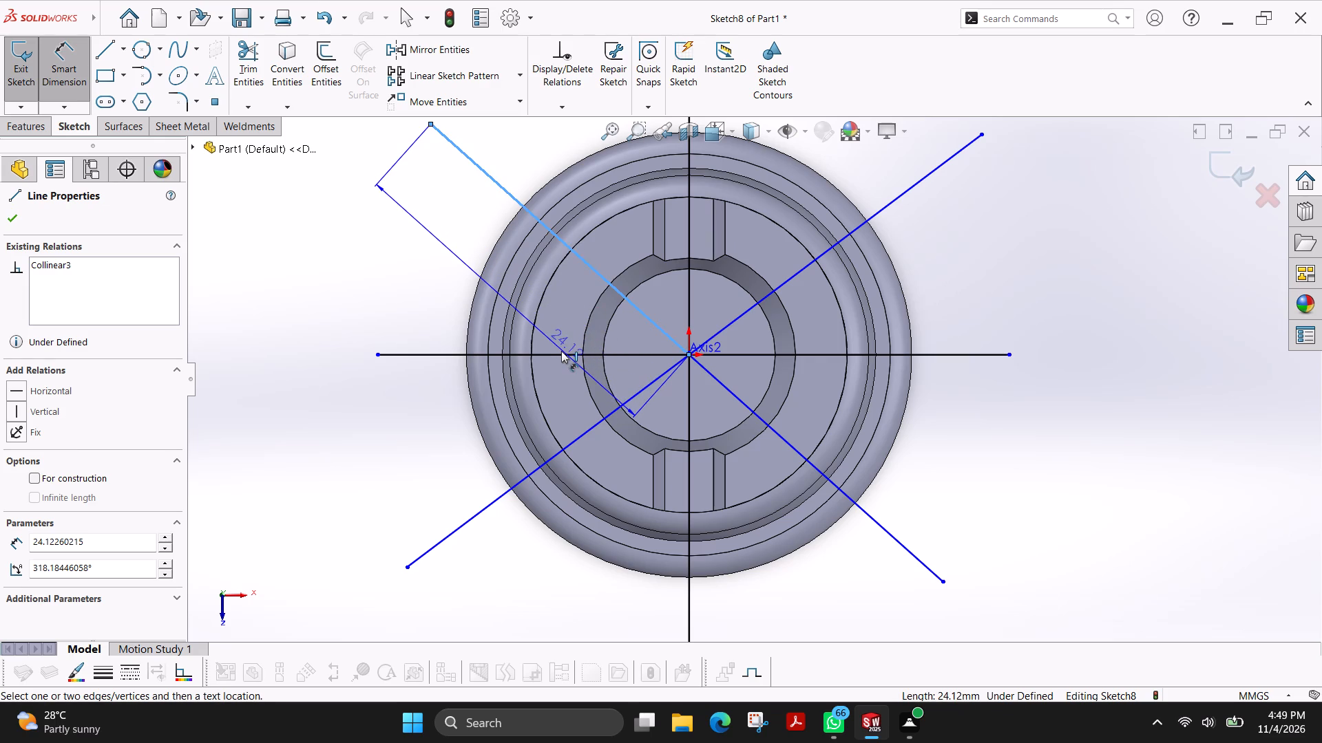
left_click(561, 351)
left_click(564, 308)
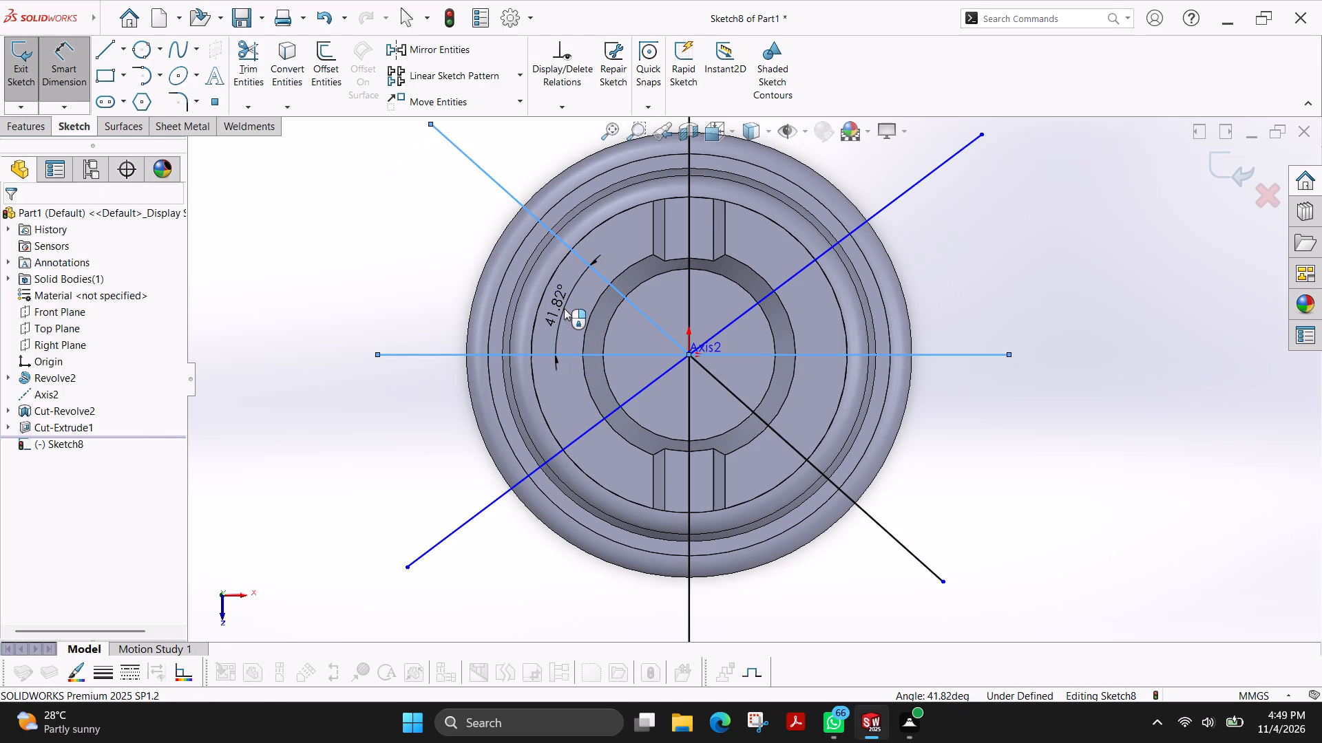
type("45")
key("Return")
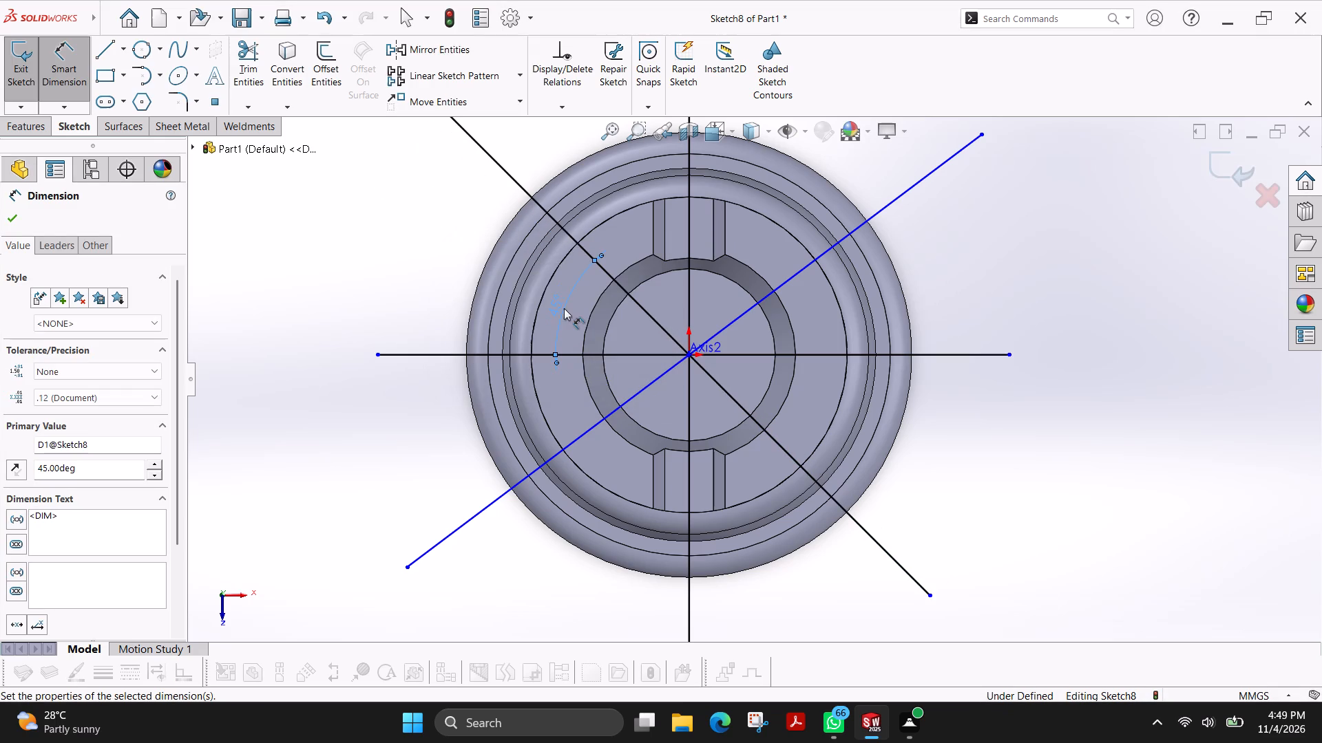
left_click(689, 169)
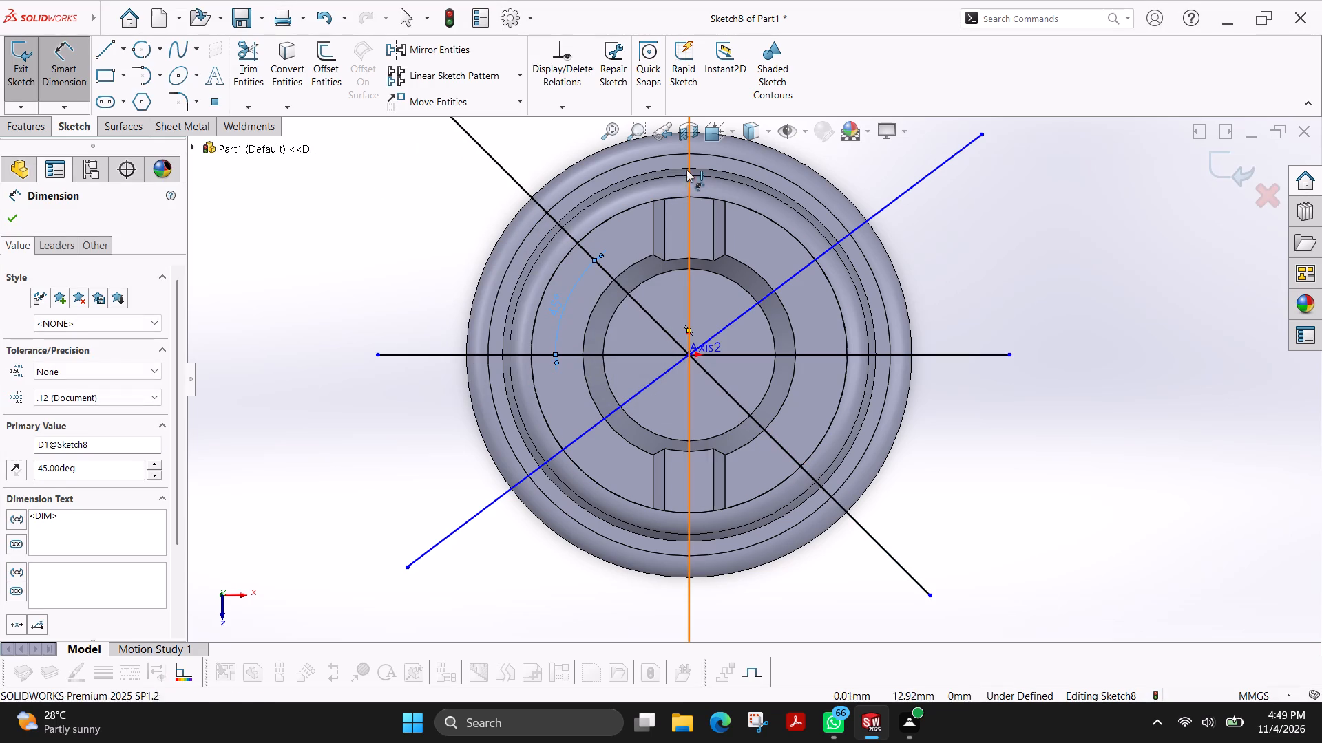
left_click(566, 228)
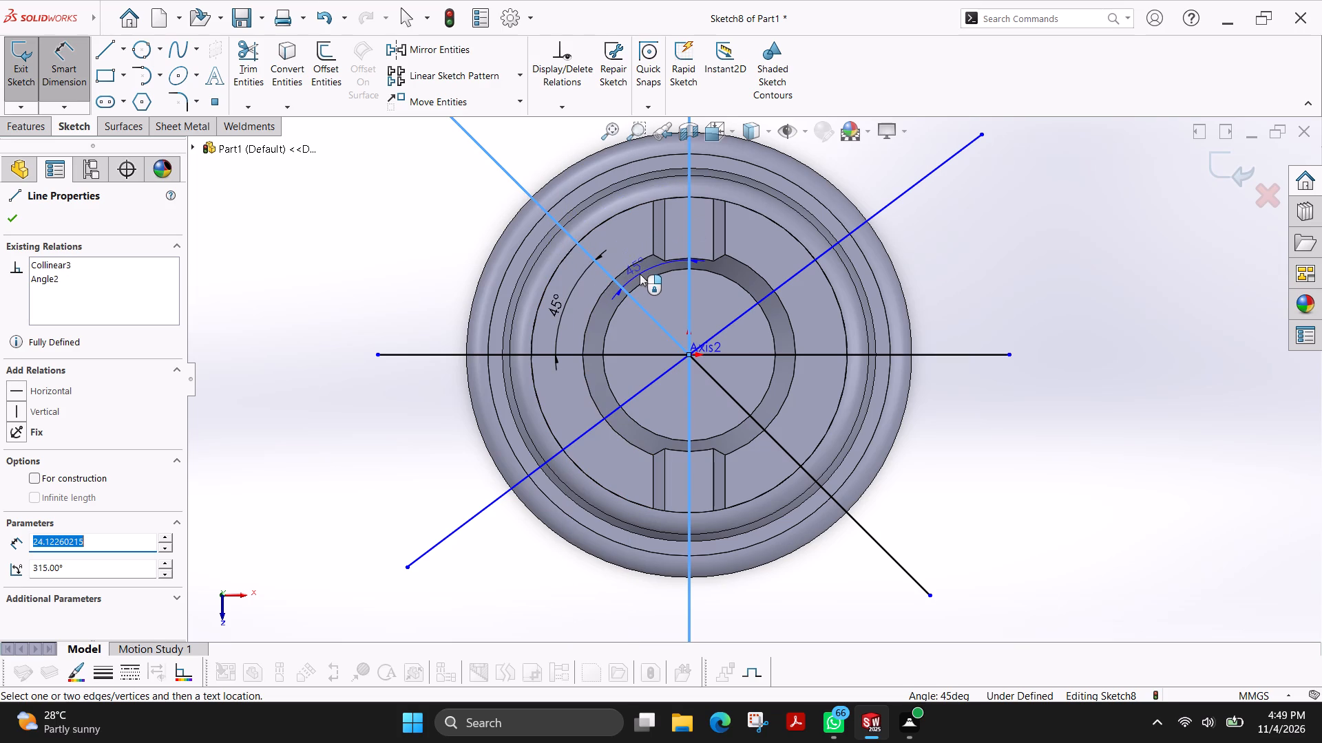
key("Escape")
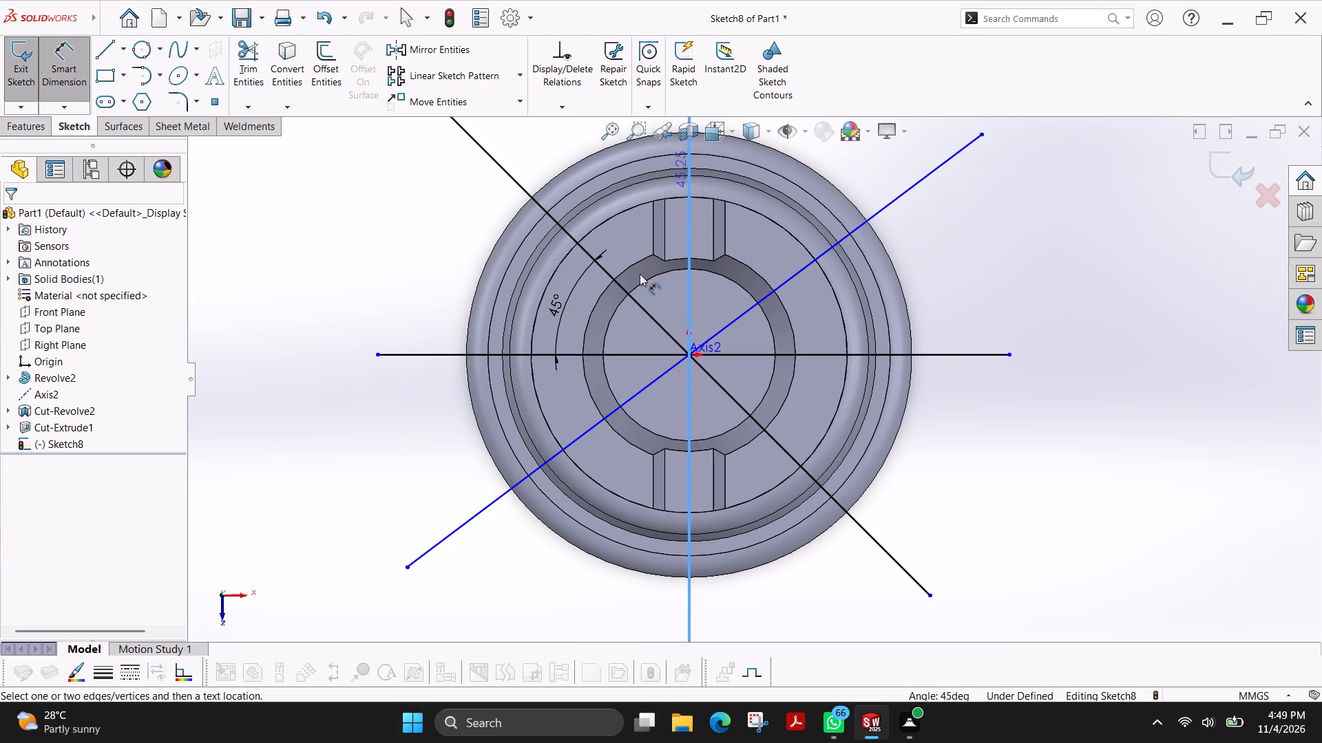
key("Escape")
Dimension the angle between the rising diagonal and the horizontal line as 45°.
left_click(804, 268)
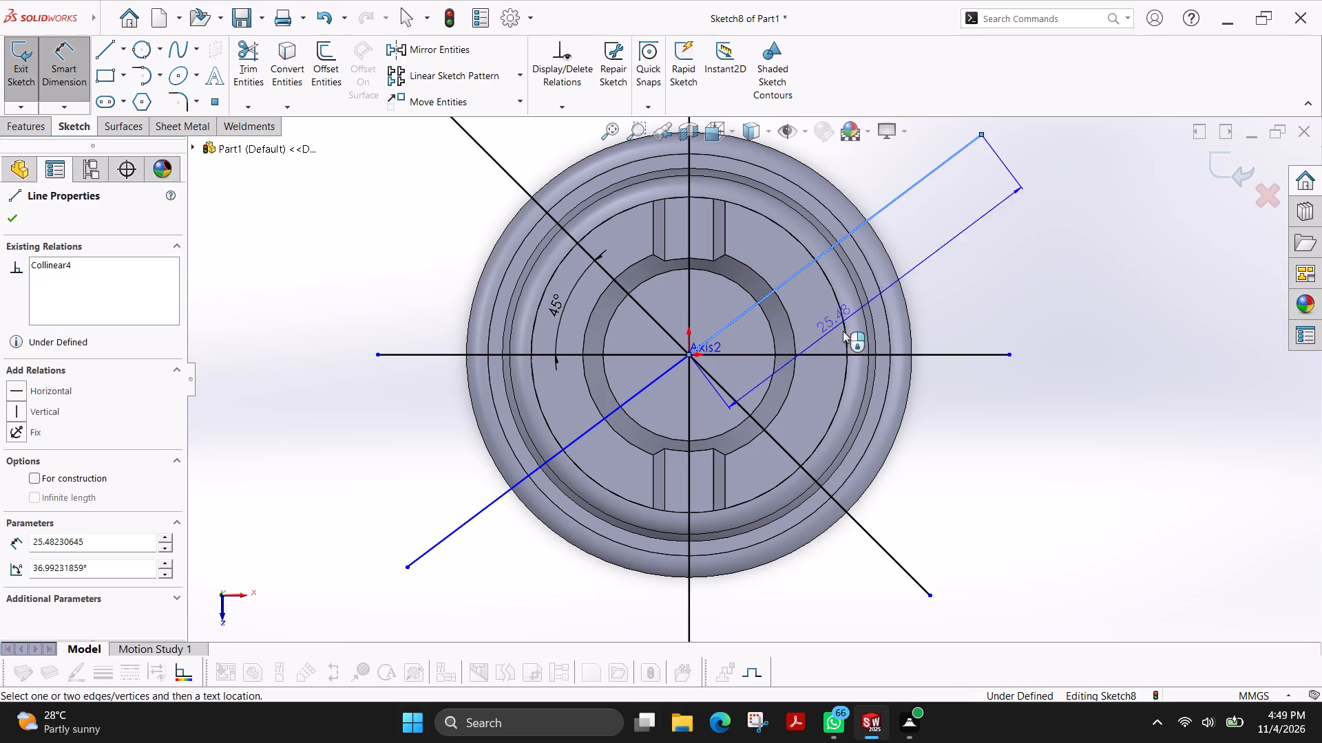
left_click(874, 352)
left_click(920, 294)
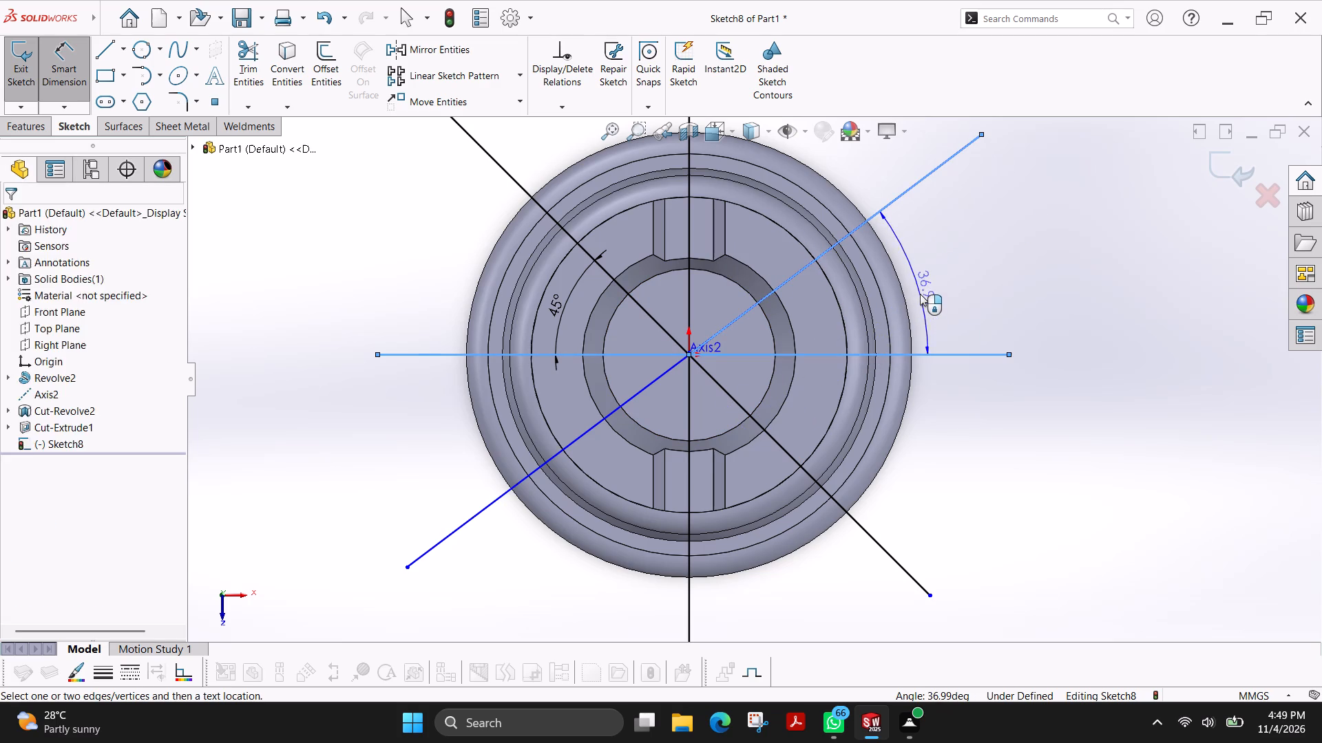
type("45")
key("Return")
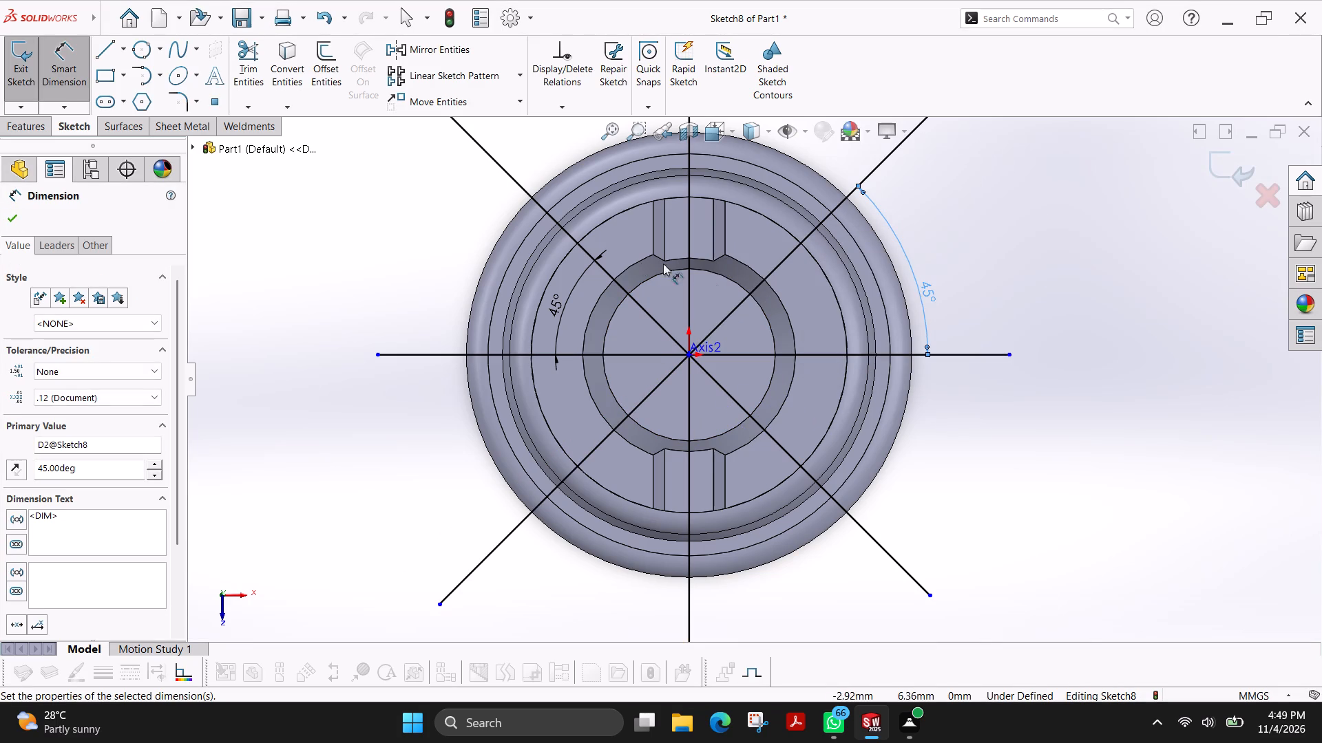
Trim away the vertical and horizontal lines, keeping only the two crossing diagonals, and exit the sketch.
scroll(699, 274, "up", 3)
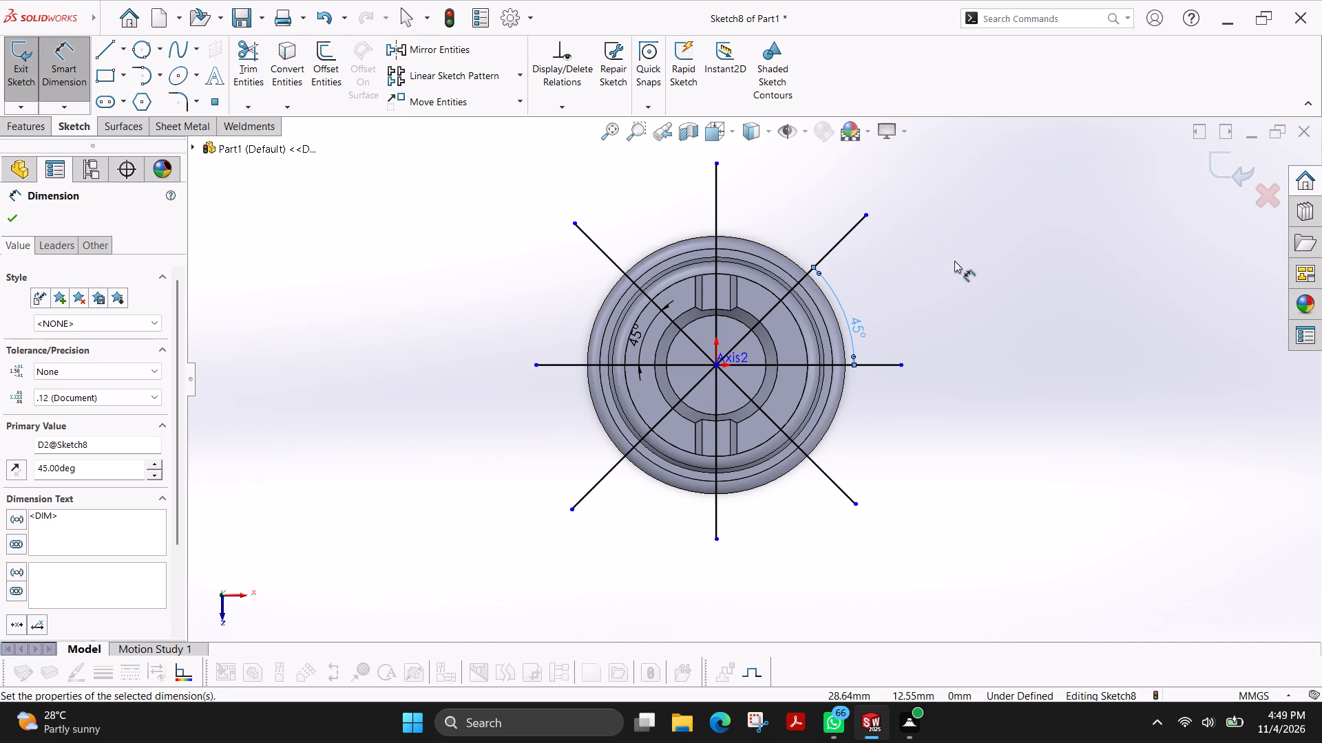
left_click(237, 72)
left_click_drag(747, 186, 680, 219)
left_click_drag(693, 502, 747, 503)
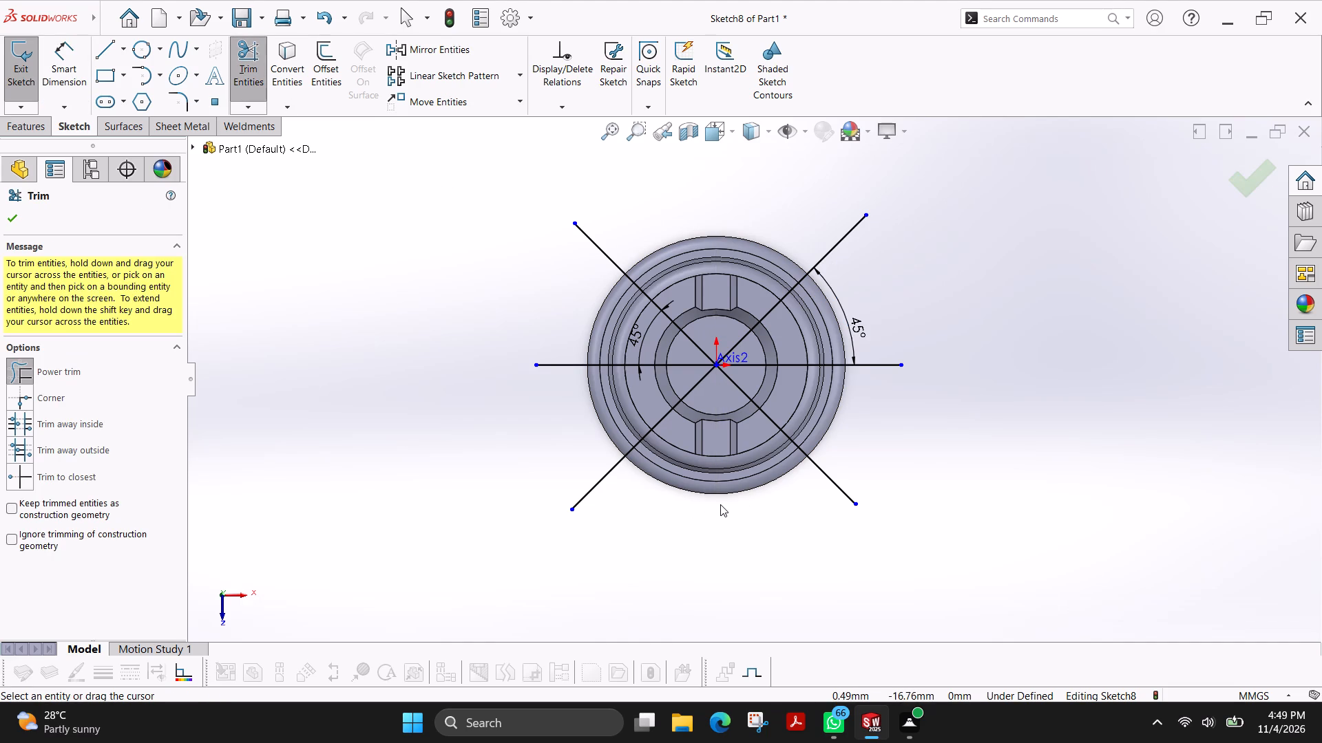
left_click_drag(567, 394, 580, 304)
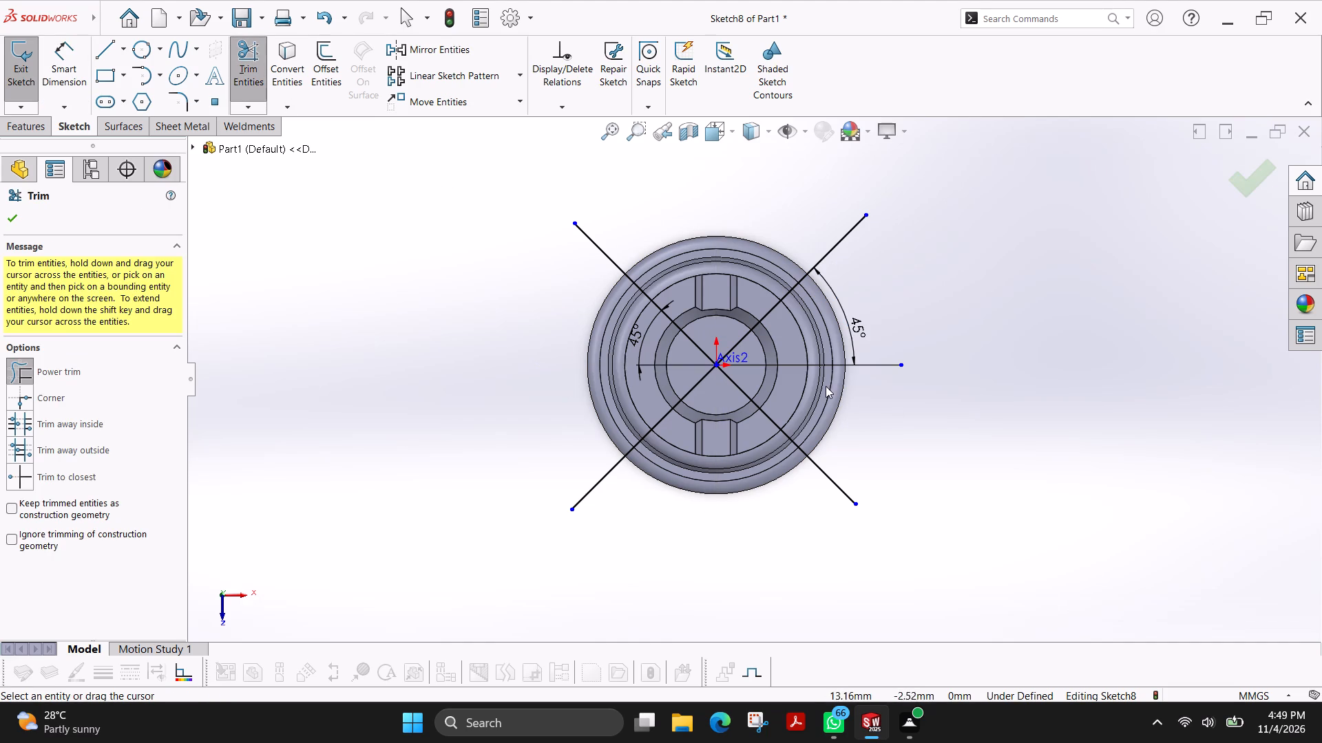
left_click_drag(826, 386, 830, 334)
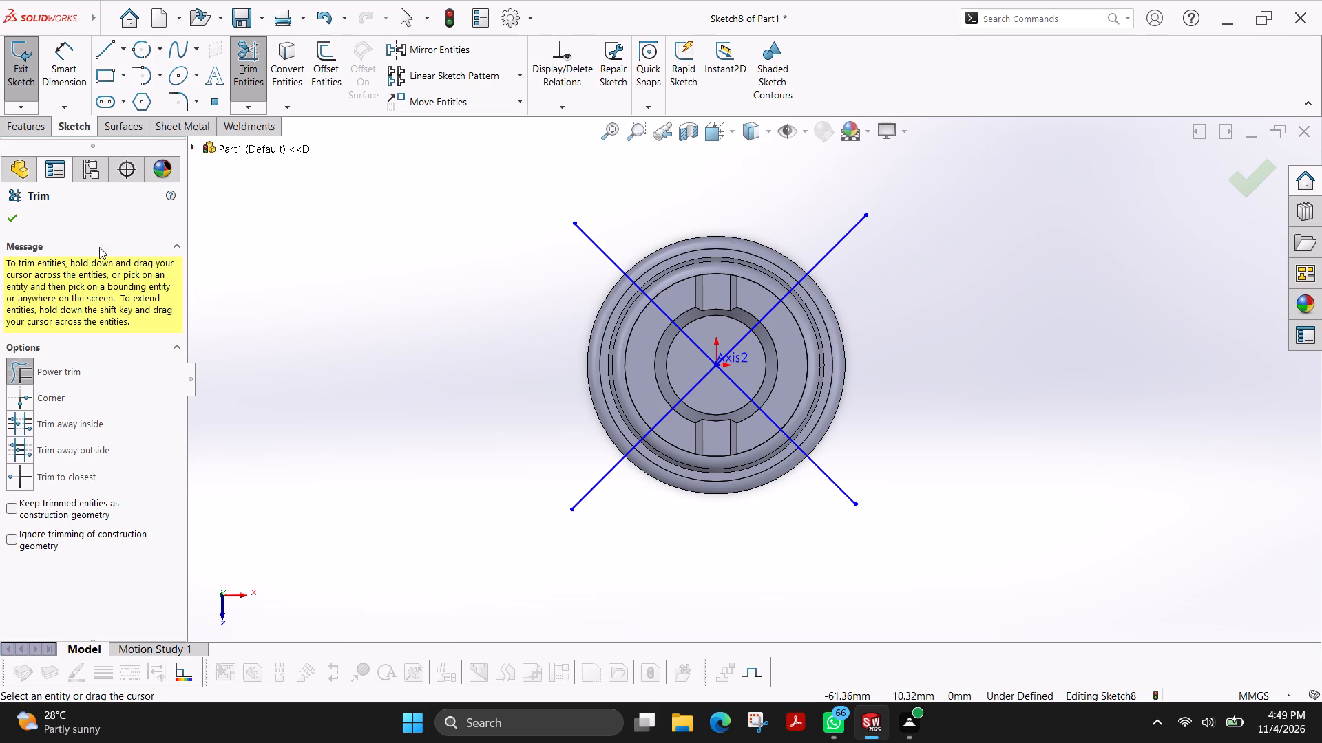
left_click(15, 219)
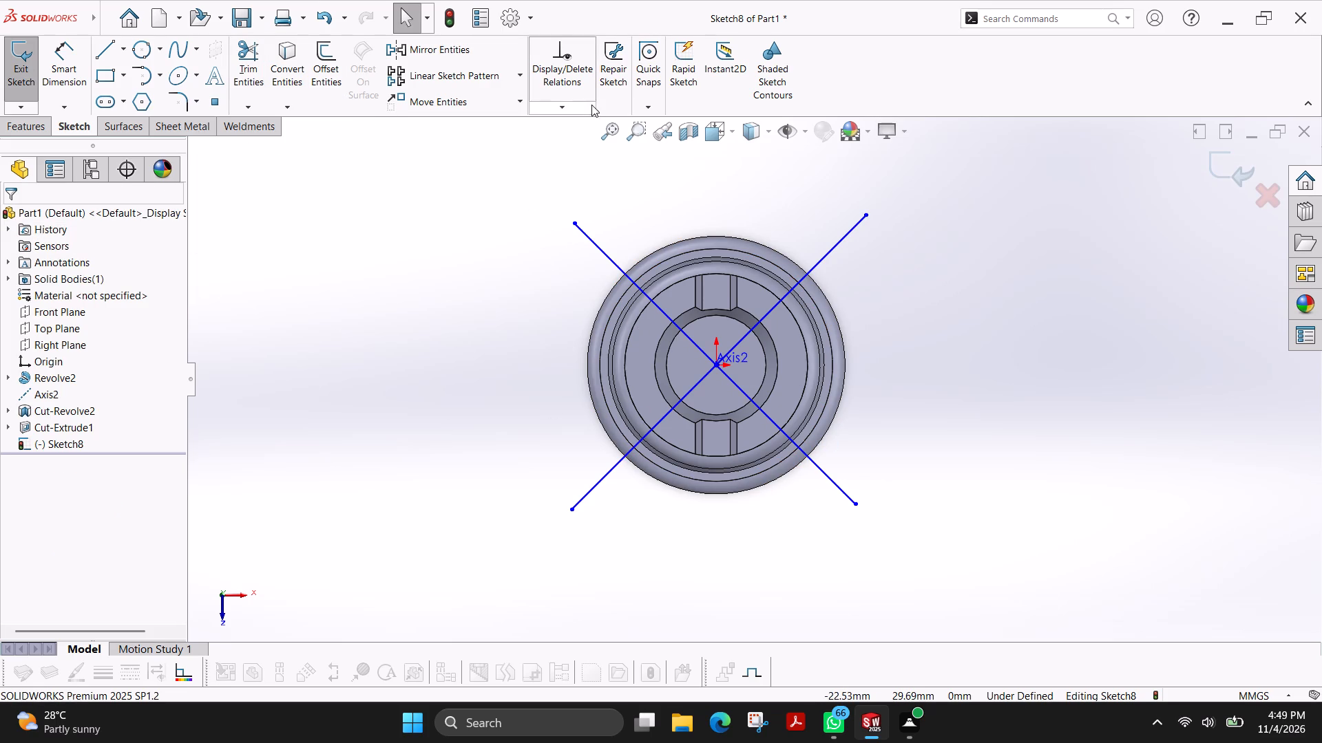
left_click(15, 73)
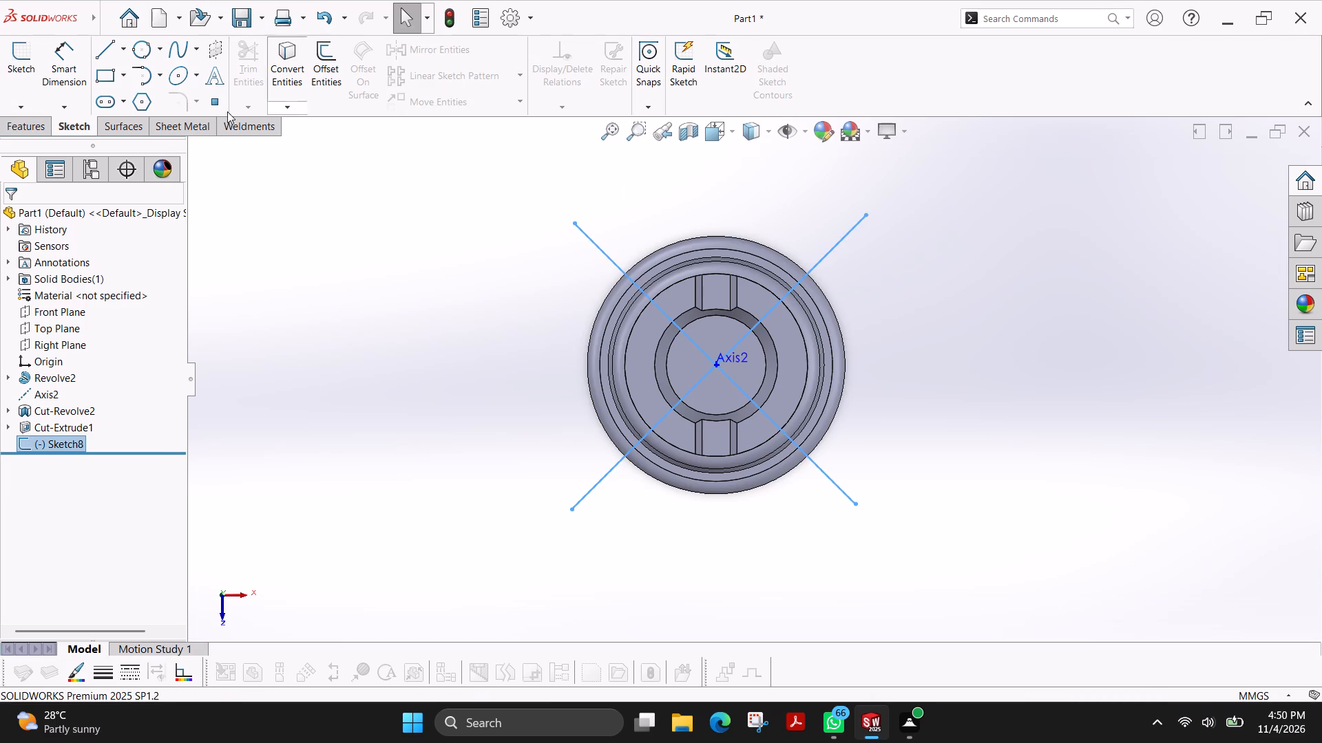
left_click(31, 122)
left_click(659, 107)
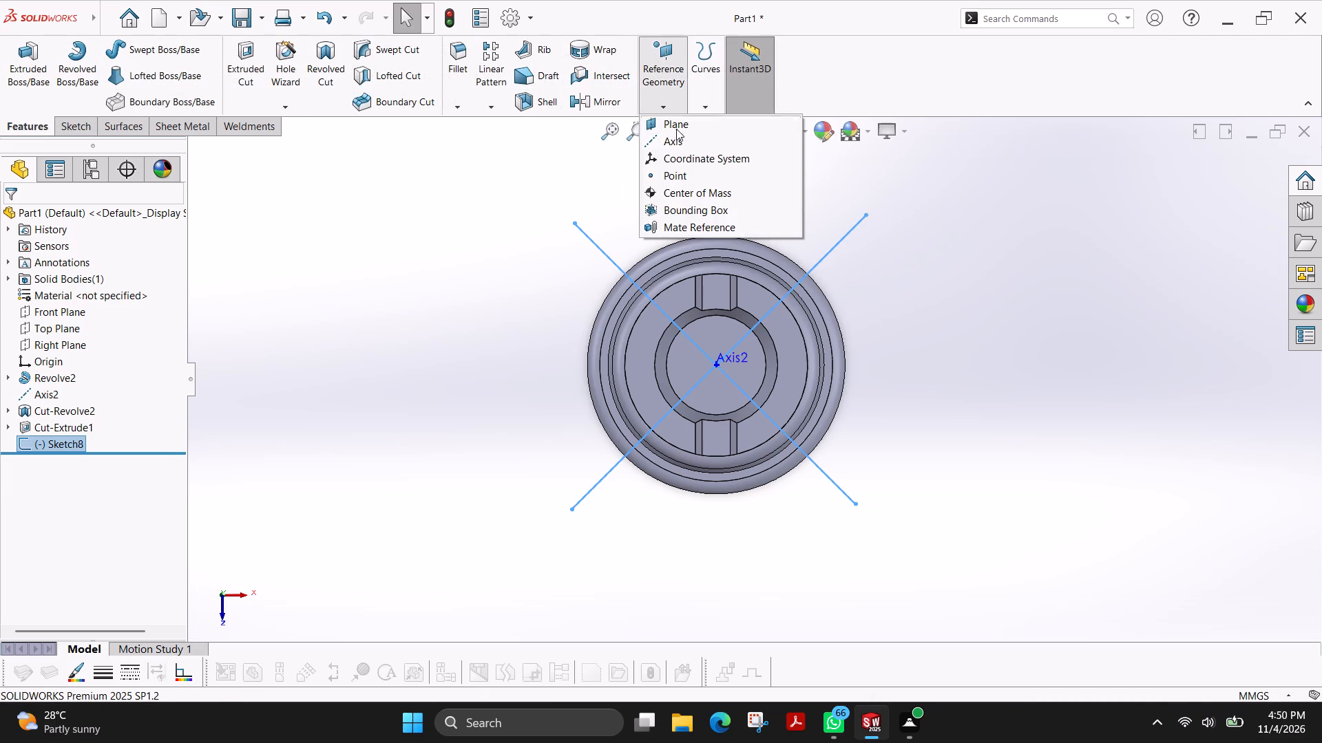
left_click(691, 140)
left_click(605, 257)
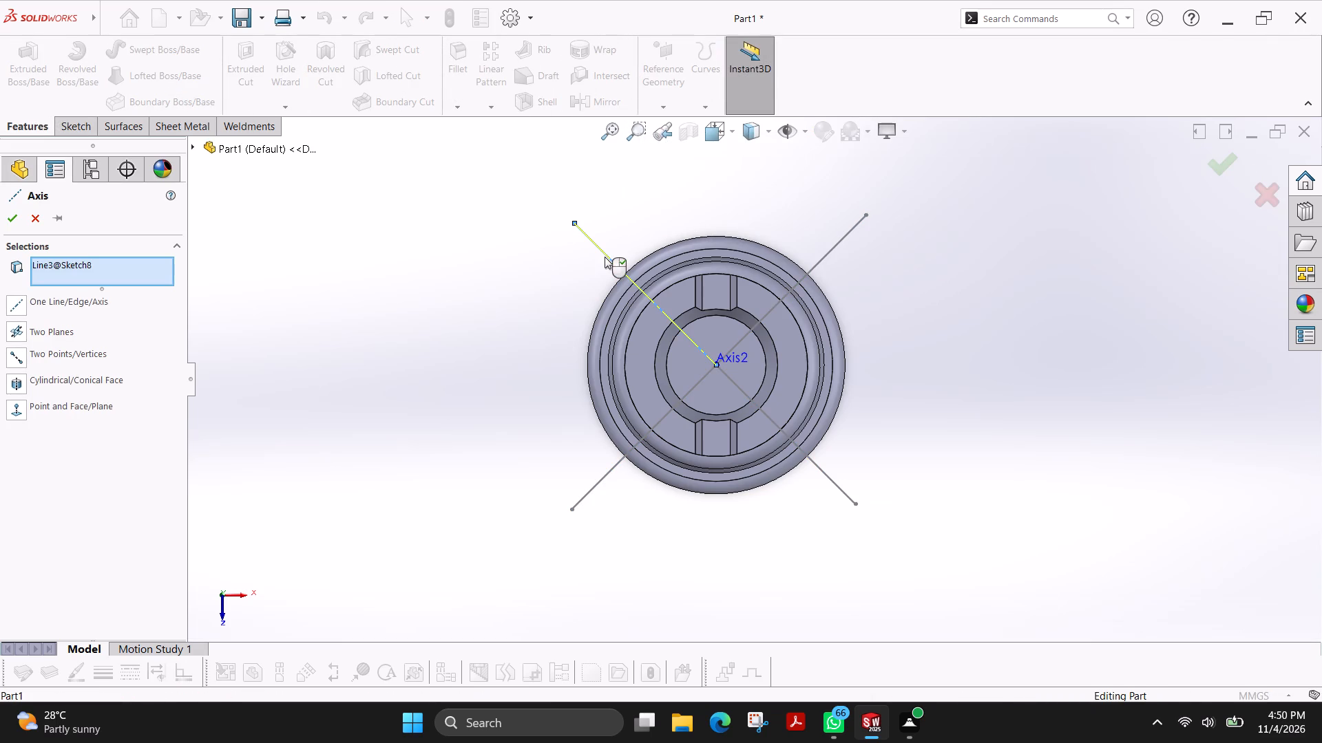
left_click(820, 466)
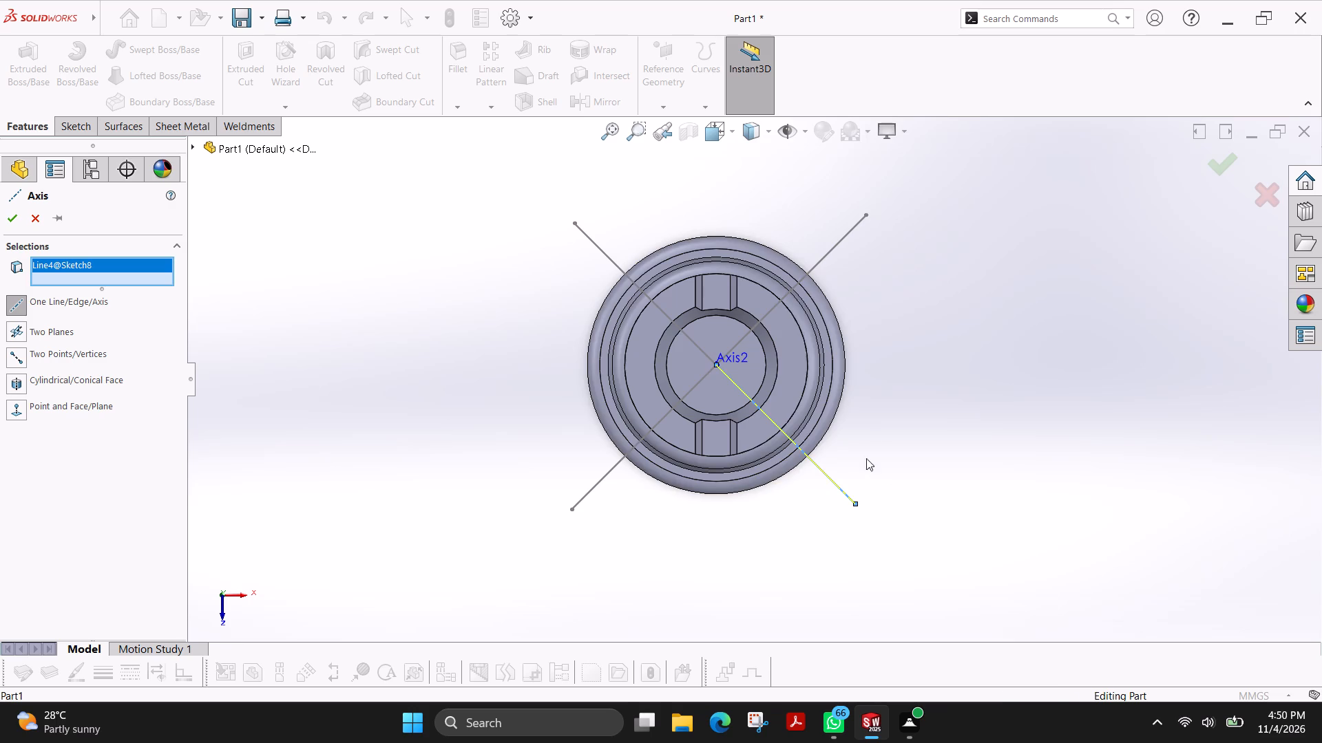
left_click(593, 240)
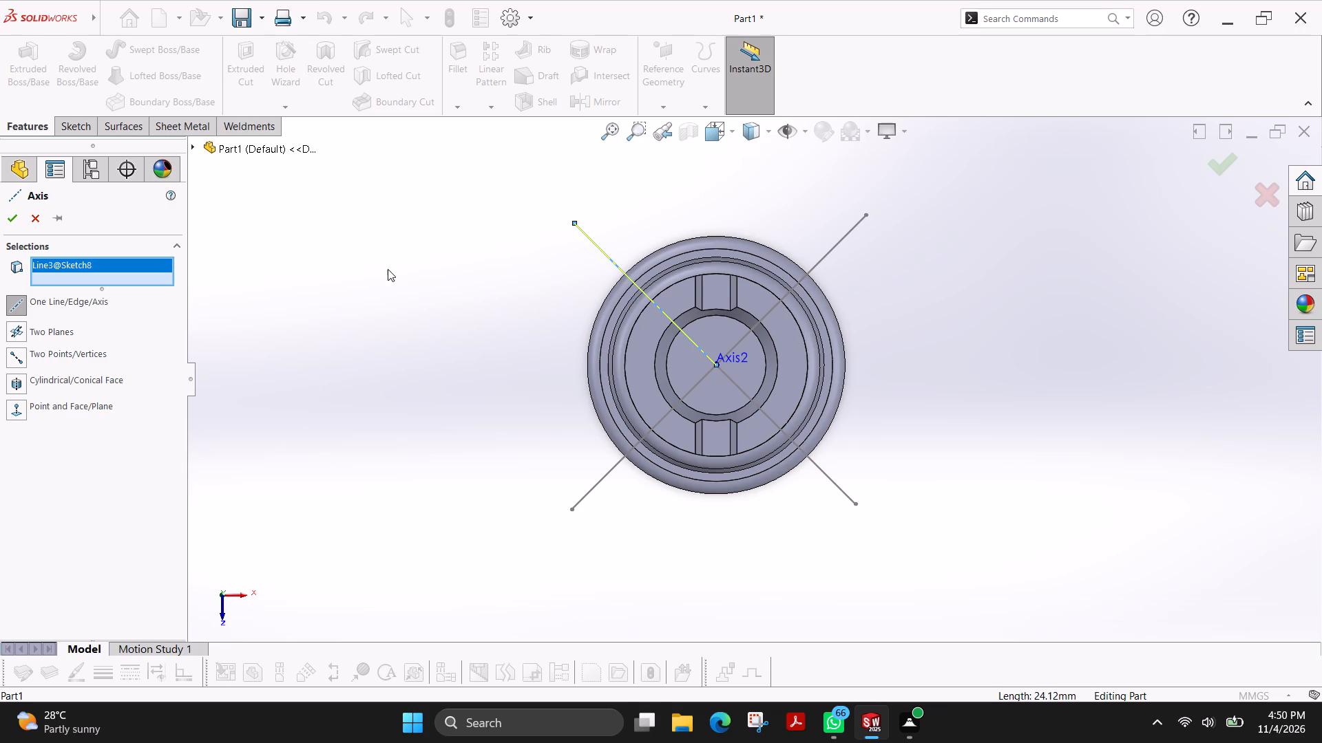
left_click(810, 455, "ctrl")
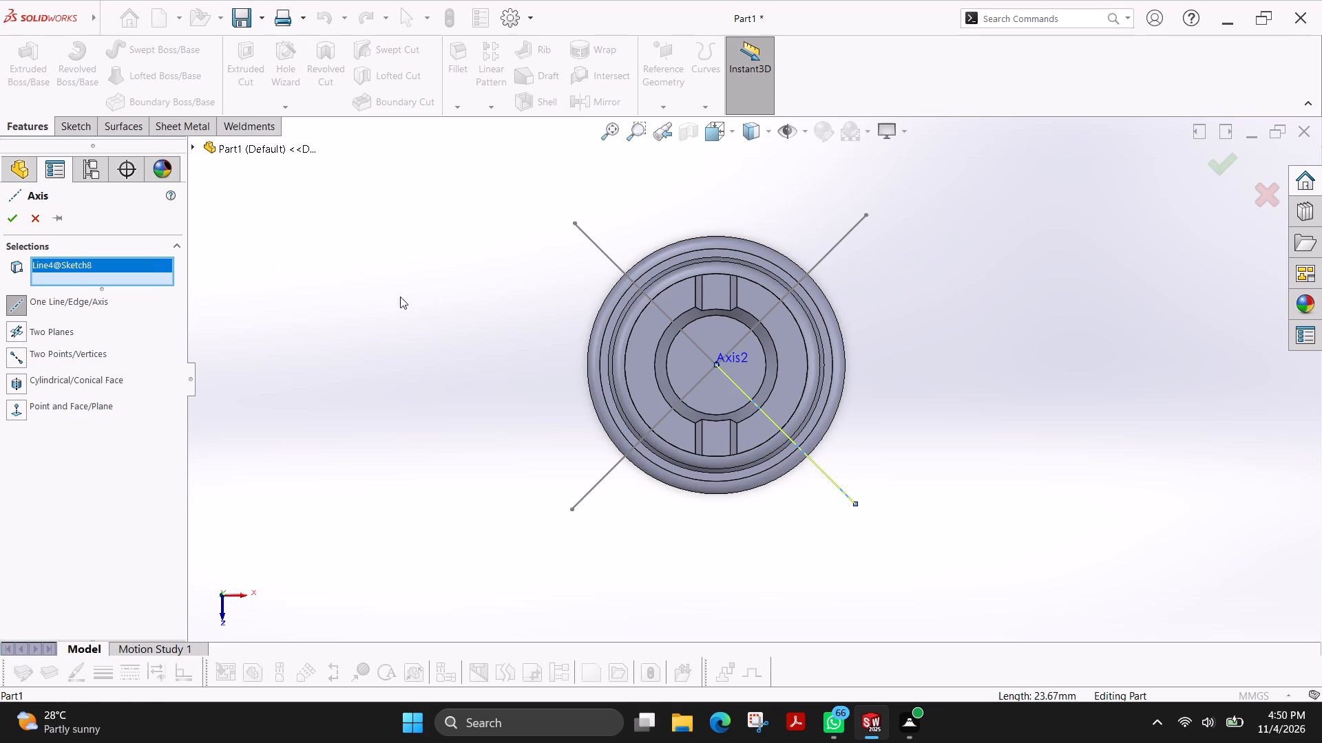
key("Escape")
Reopen the diagonals sketch, redraw each diagonal as one full line between its outer endpoints, about 48 mm falling and 50 mm rising, and exit.
left_click(65, 123)
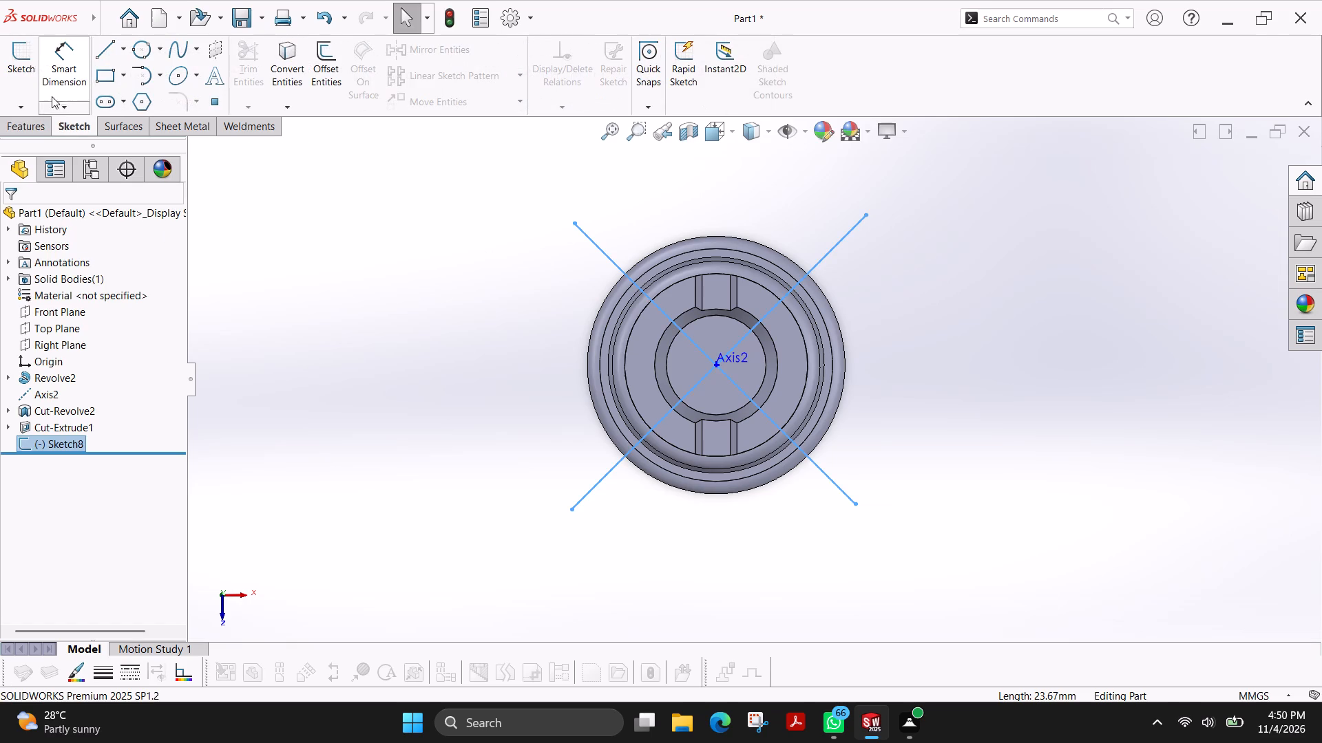
left_click(17, 72)
scroll(817, 334, "up", 1)
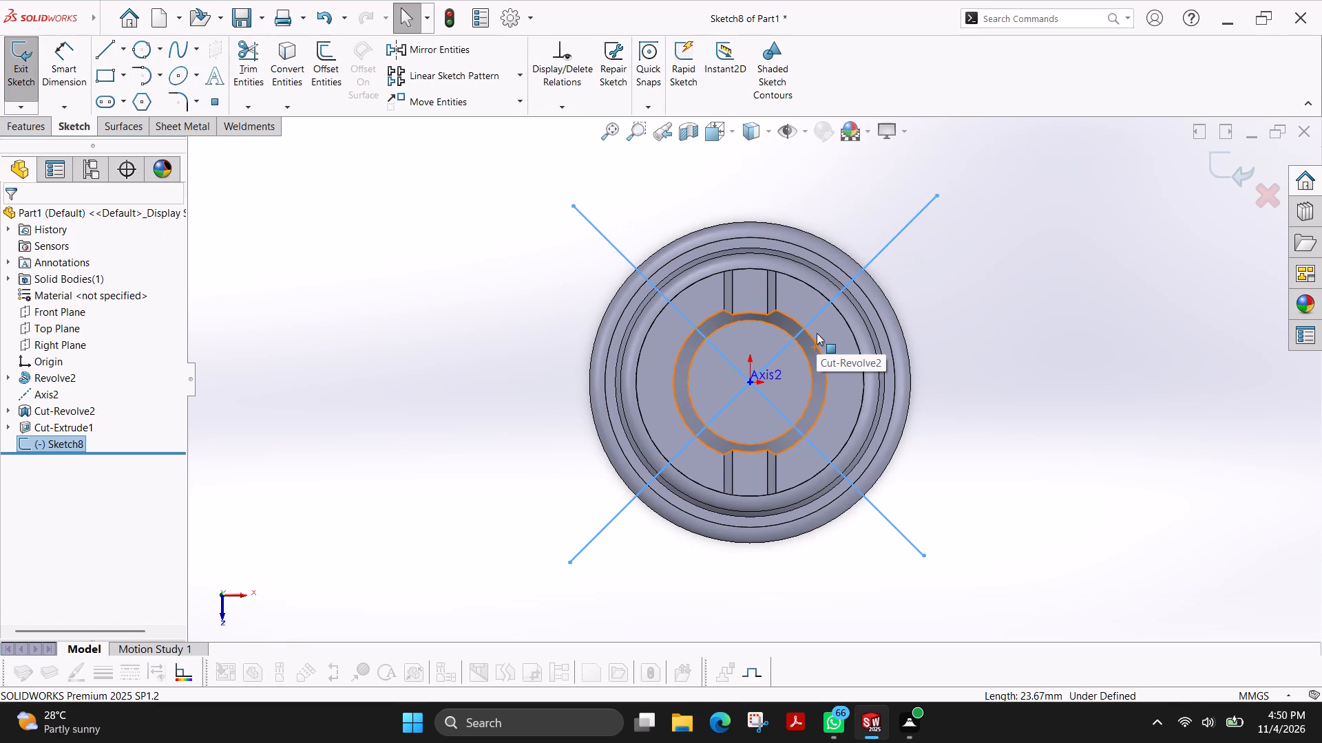
key("Escape")
left_click(105, 52)
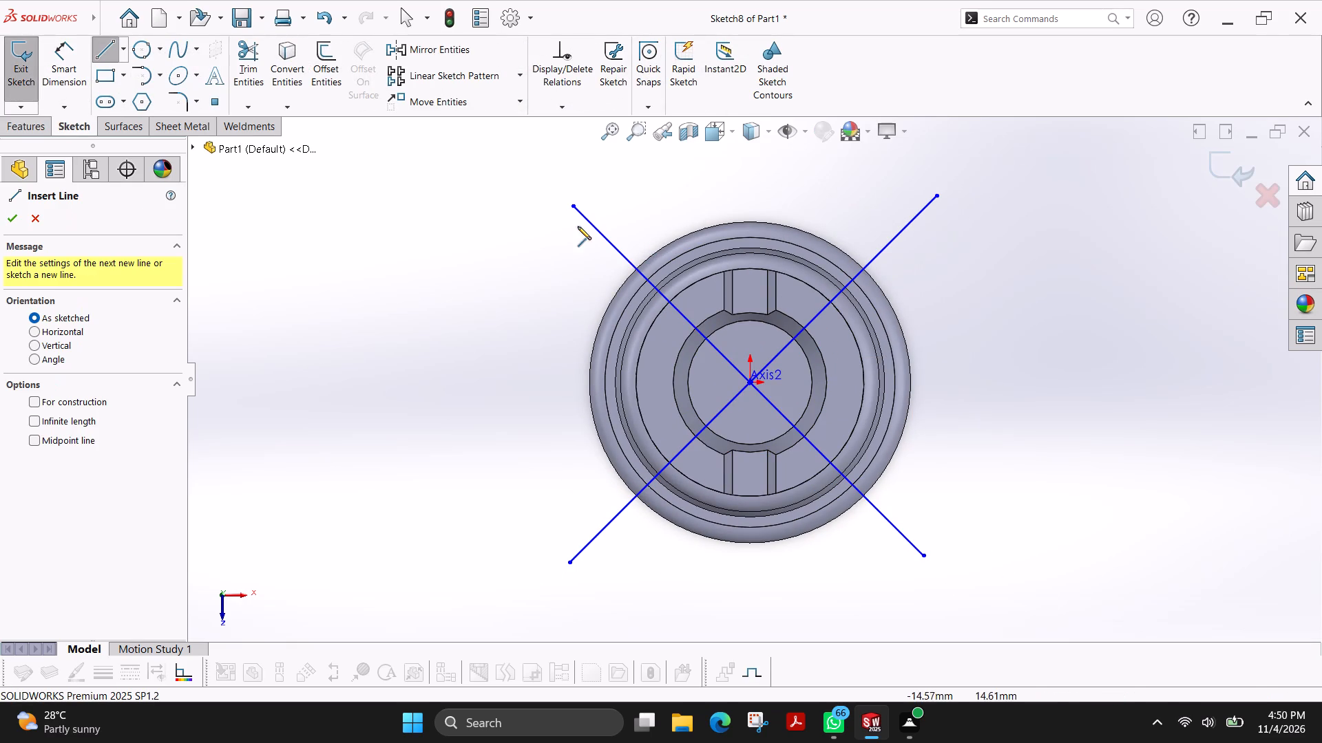
left_click(574, 206)
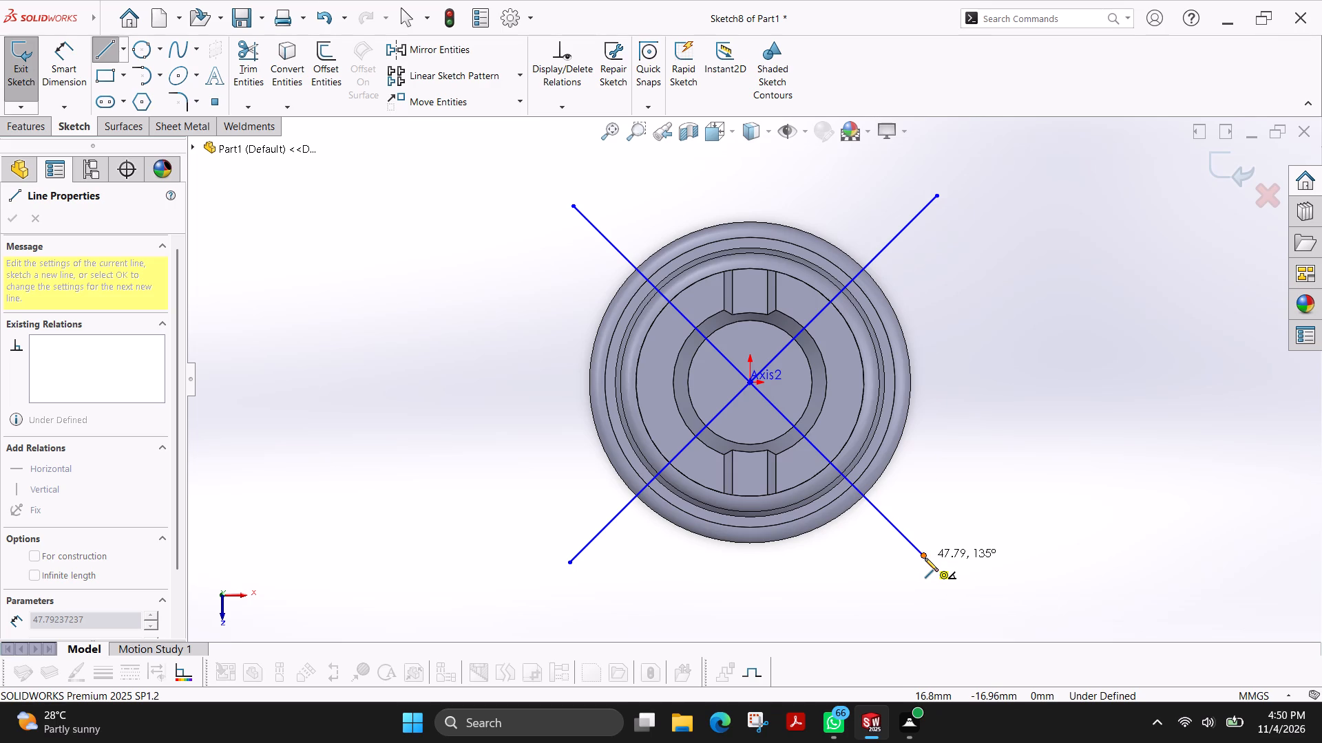
left_click(925, 557)
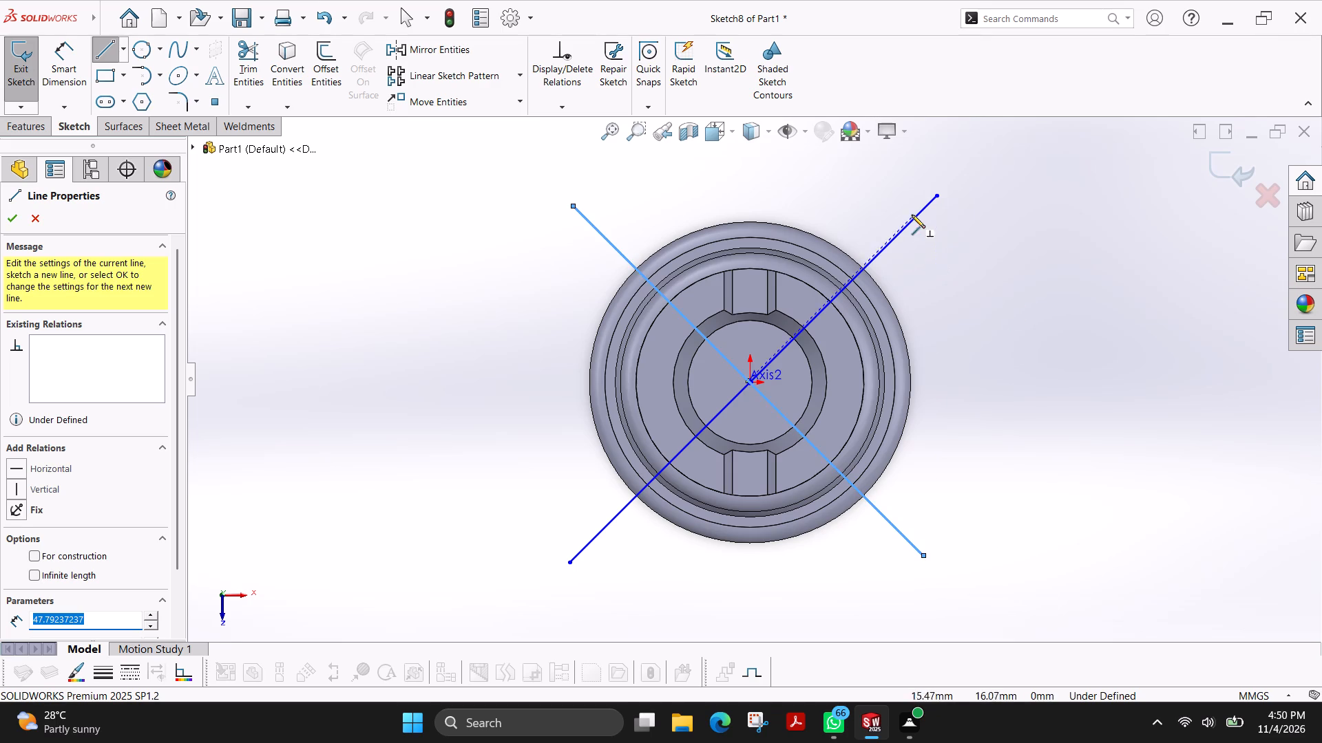
left_click(936, 195)
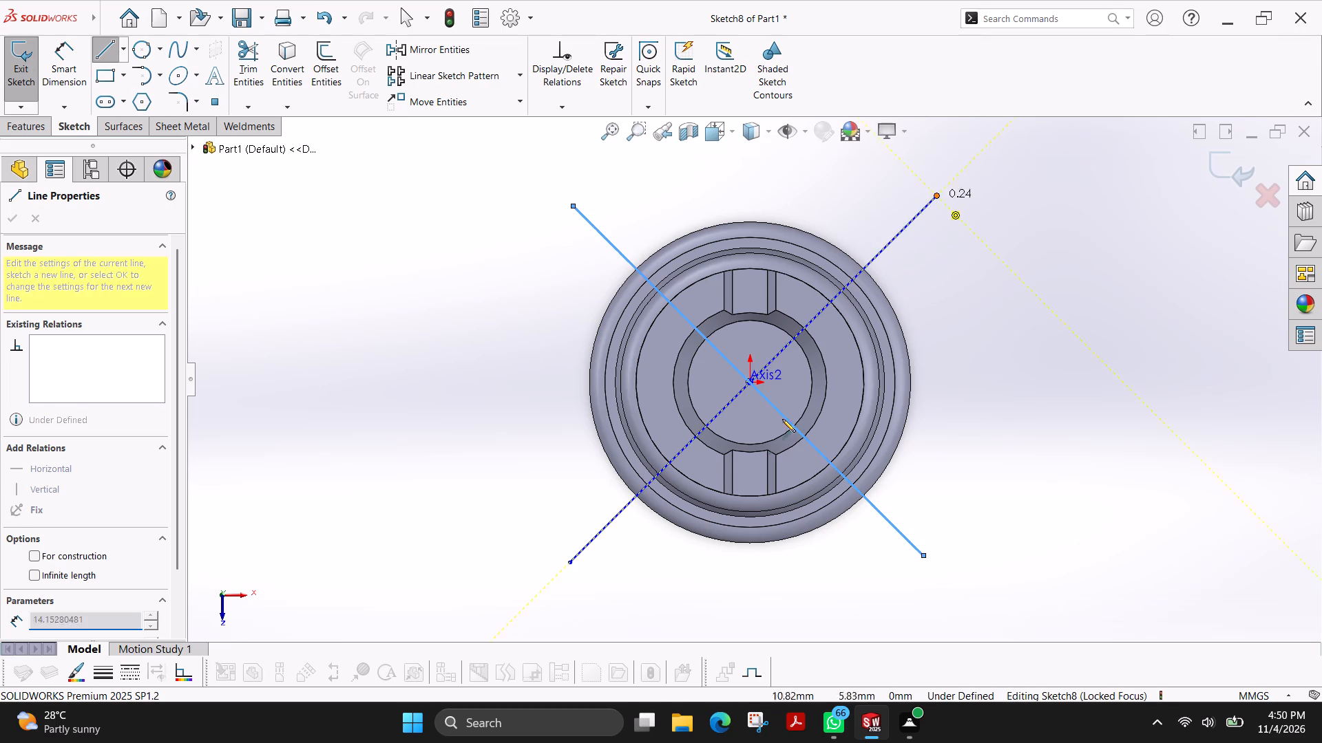
left_click(567, 563)
key("Escape")
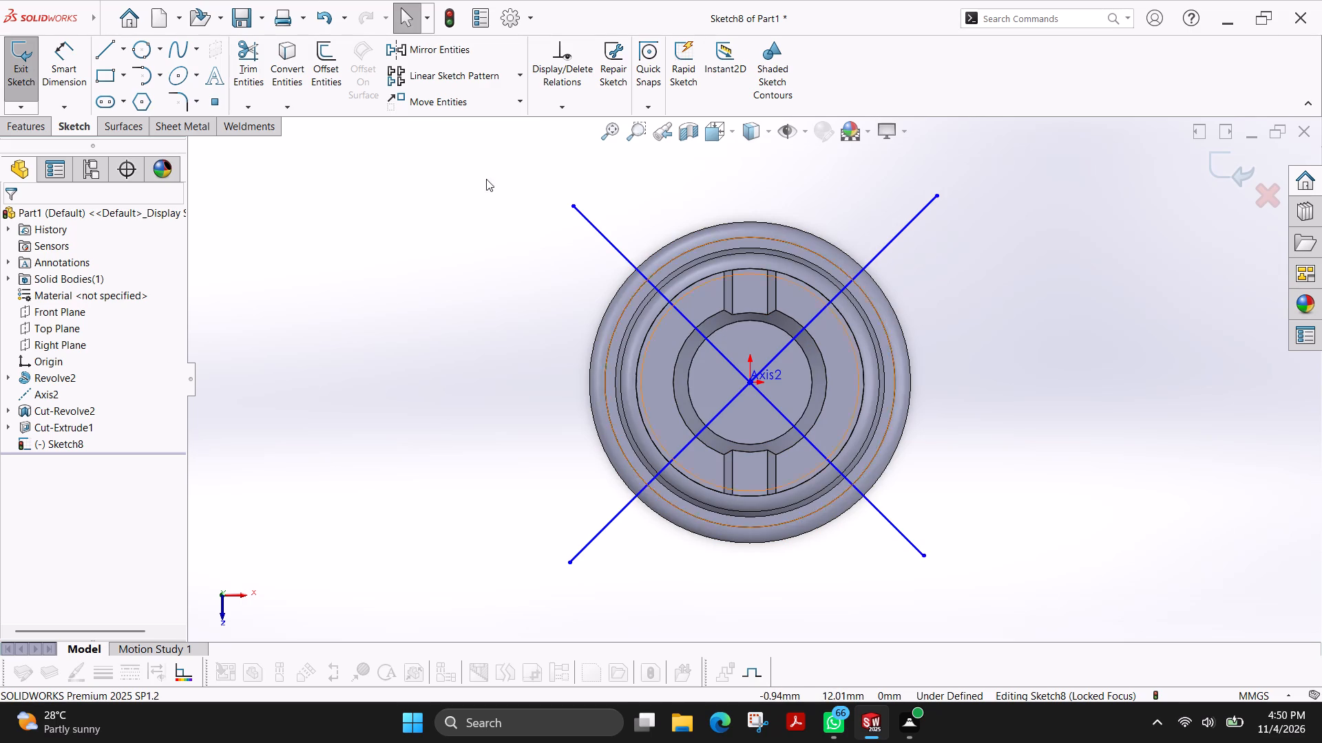
left_click(34, 58)
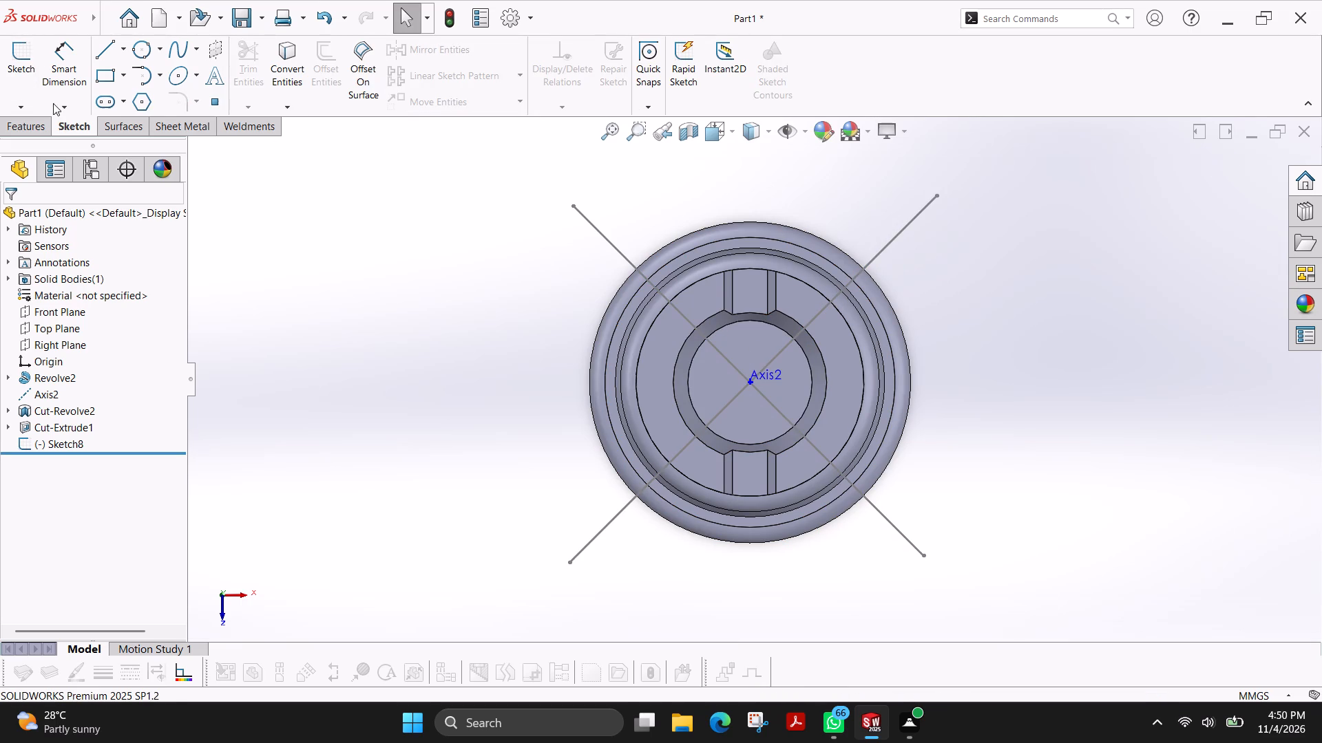
Create a reference axis along the full rising diagonal line.
left_click(26, 122)
left_click(677, 103)
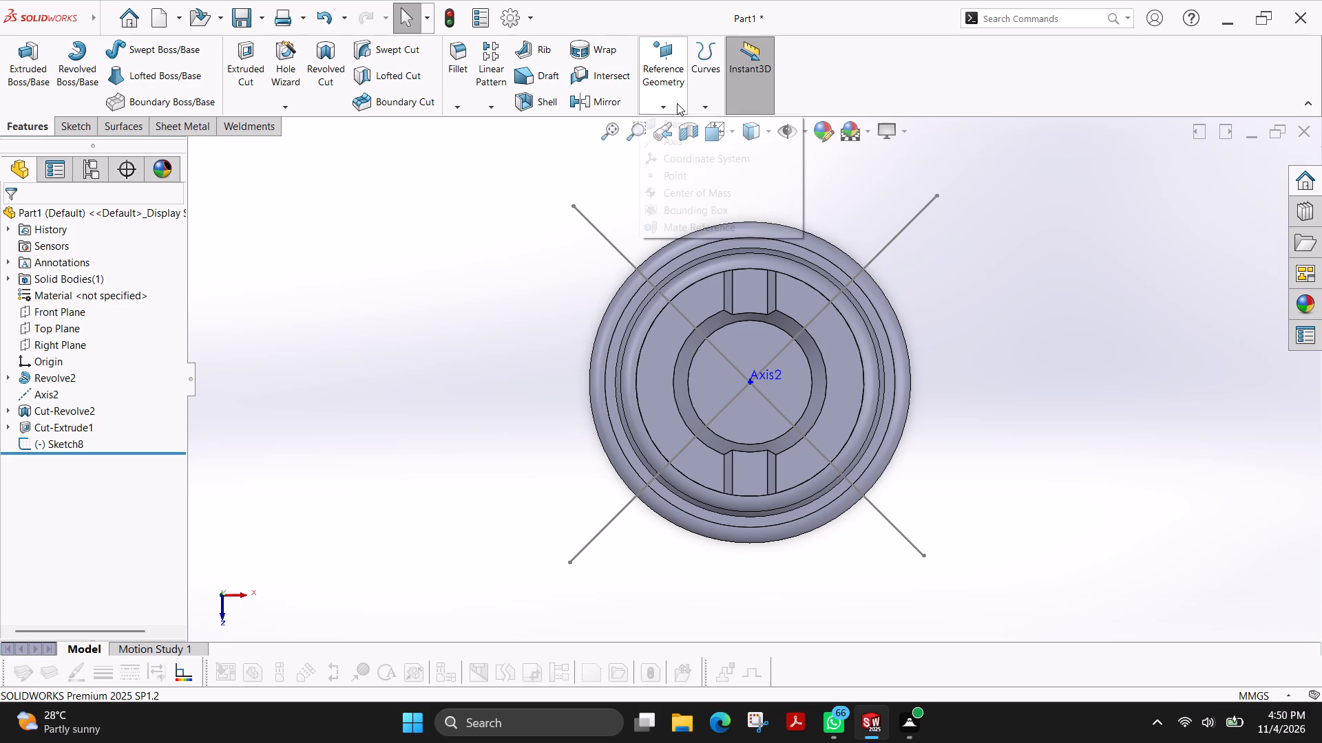
left_click(687, 141)
left_click(618, 249)
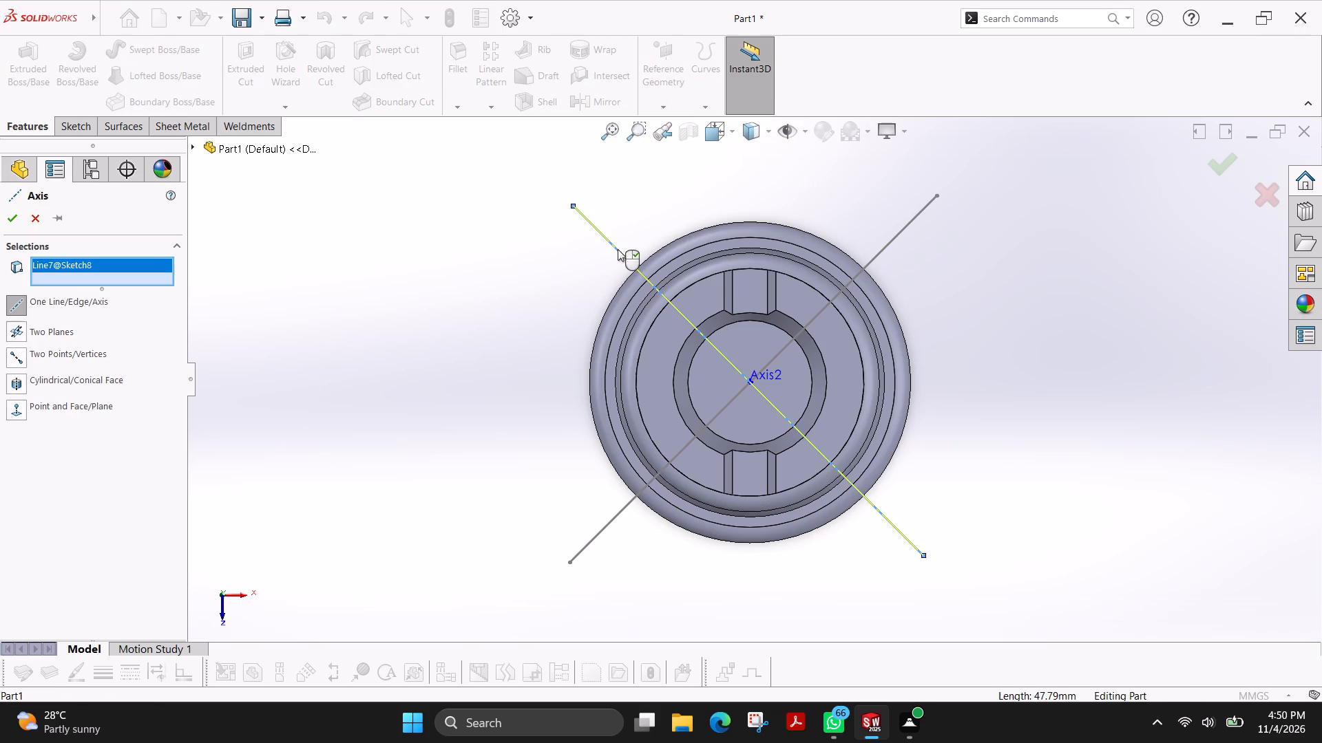
left_click(906, 226)
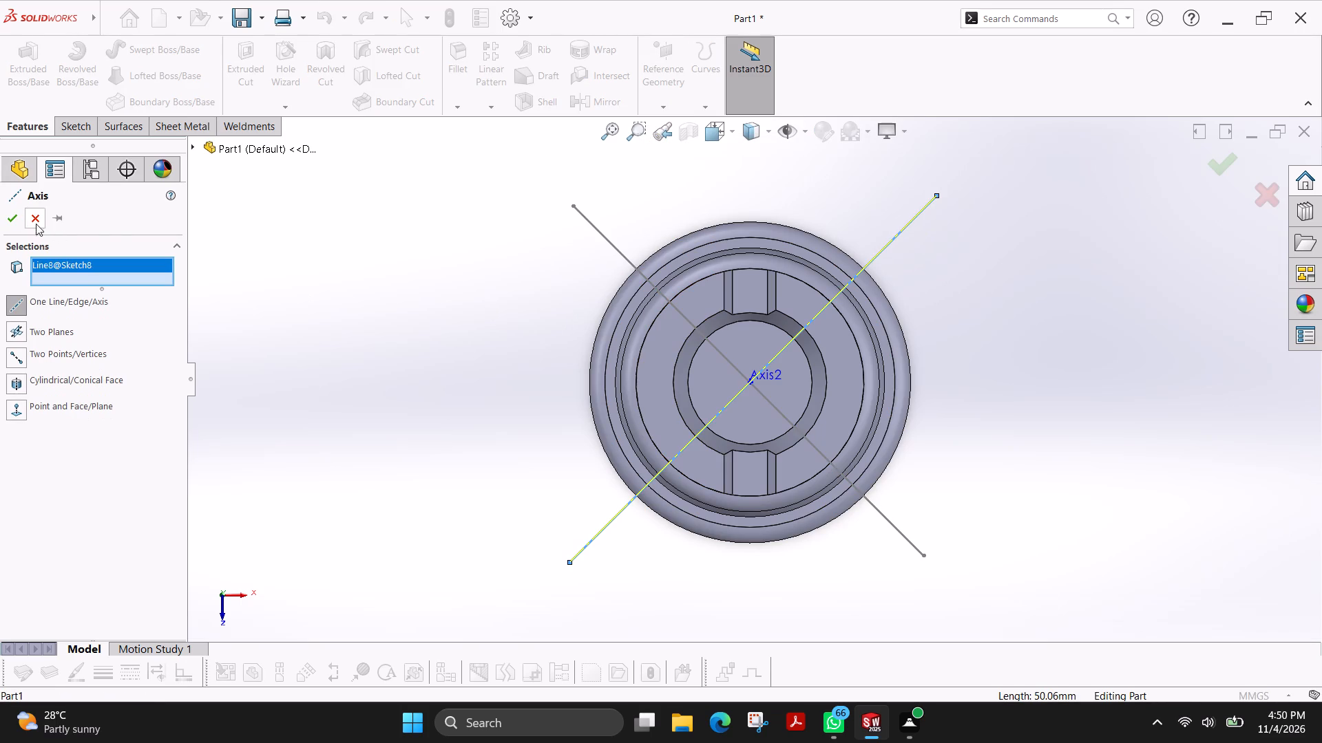
left_click(9, 216)
Create a reference axis along the full falling diagonal line.
left_click(673, 109)
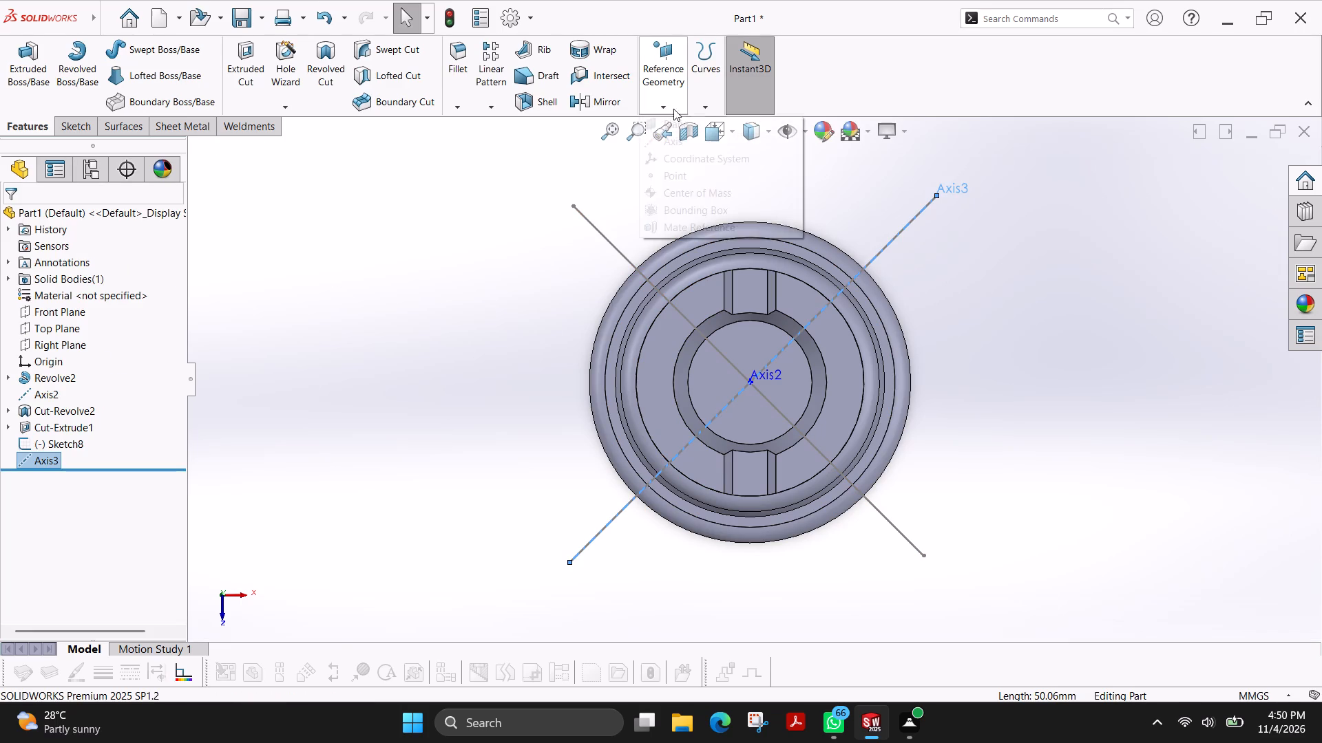
left_click(682, 149)
left_click(612, 243)
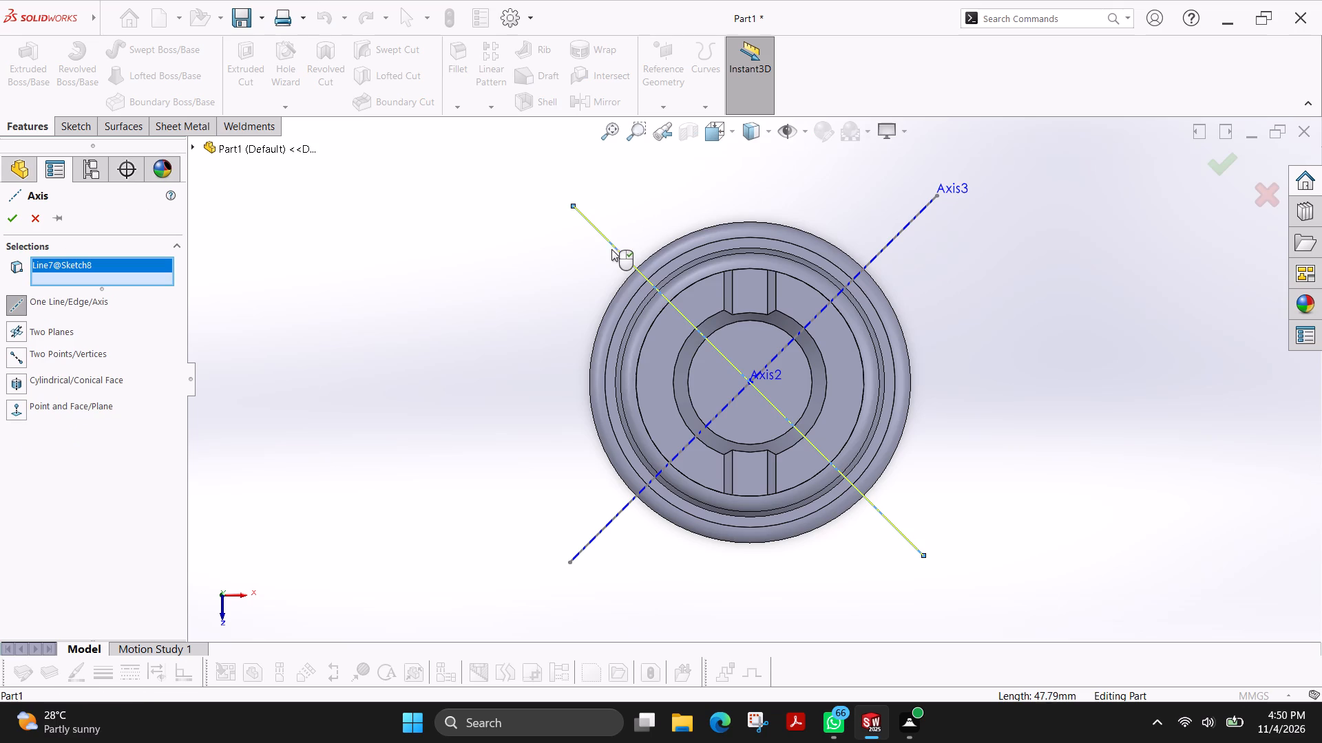
left_click(11, 213)
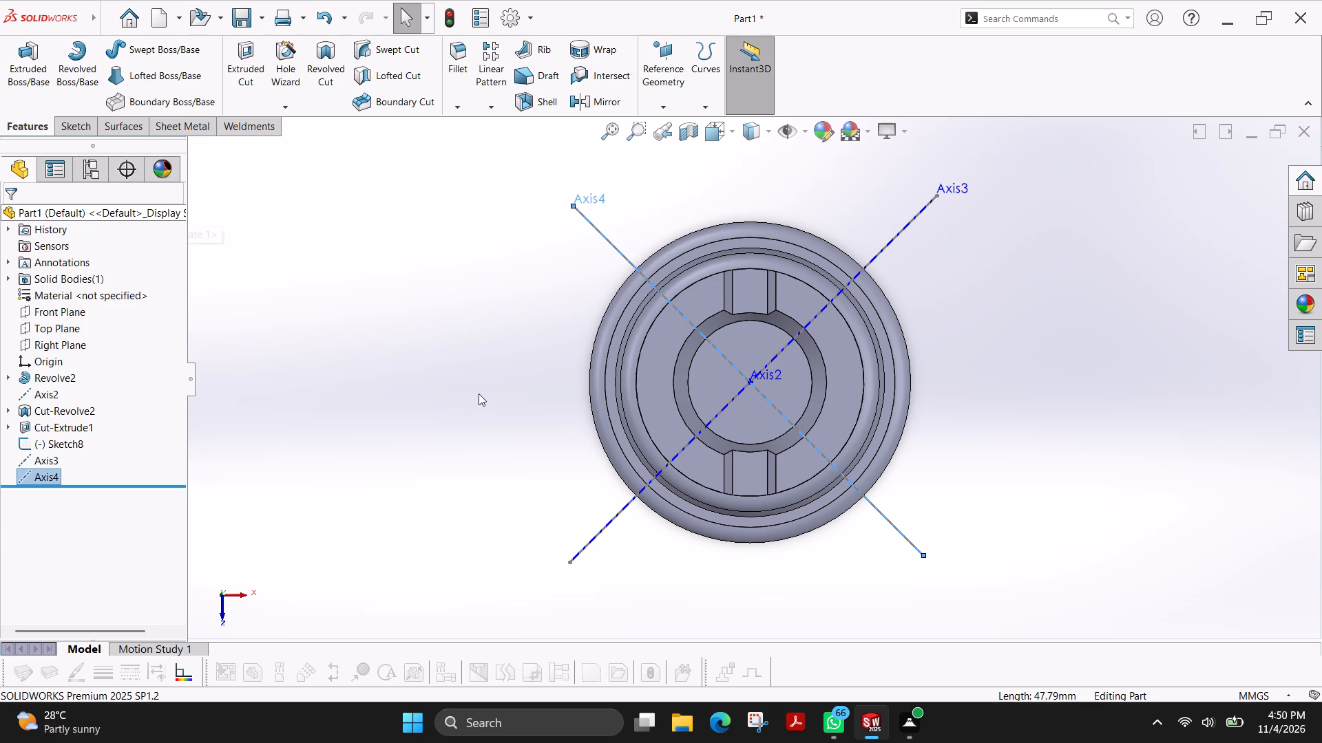
key("Escape")
Delete the vertical reference axis running through the centre of the chess piece.
middle_click_drag(509, 410, 510, 294)
scroll(510, 294, "up", 2)
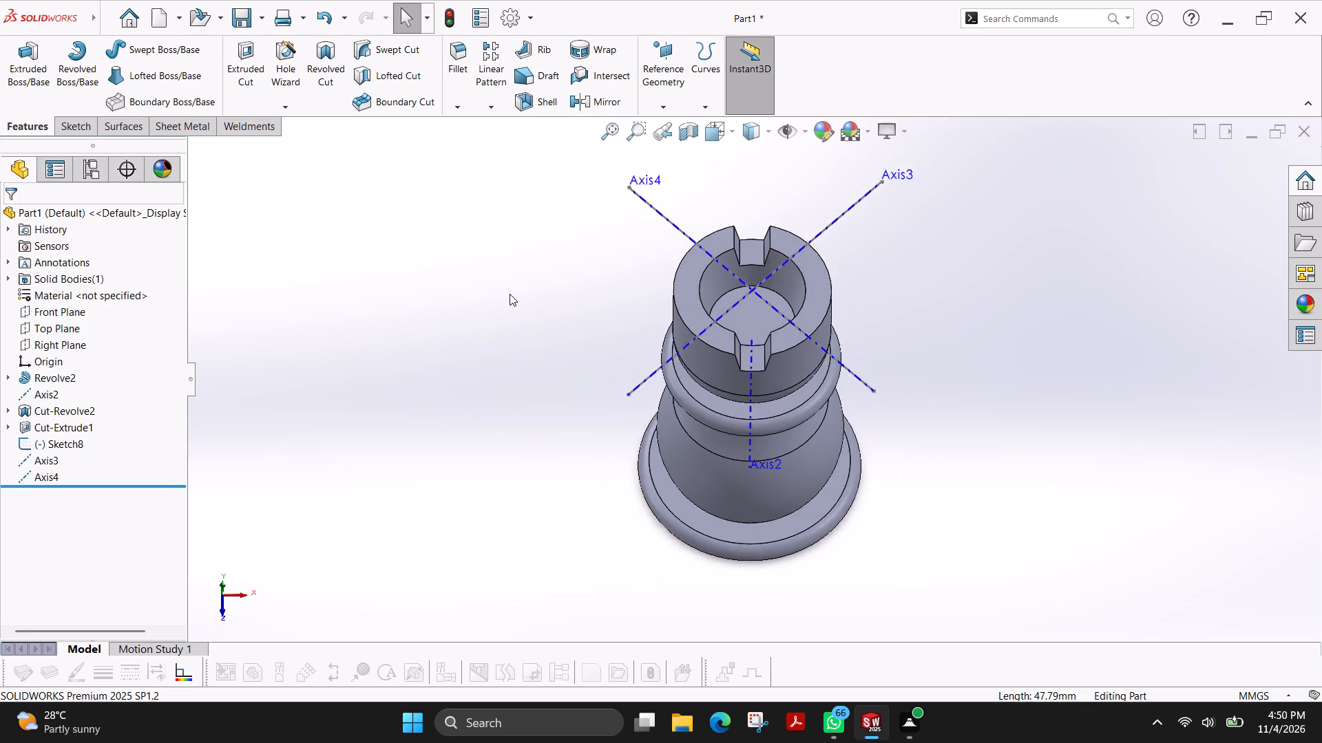
scroll(510, 294, "up", 1)
scroll(744, 398, "down", 3)
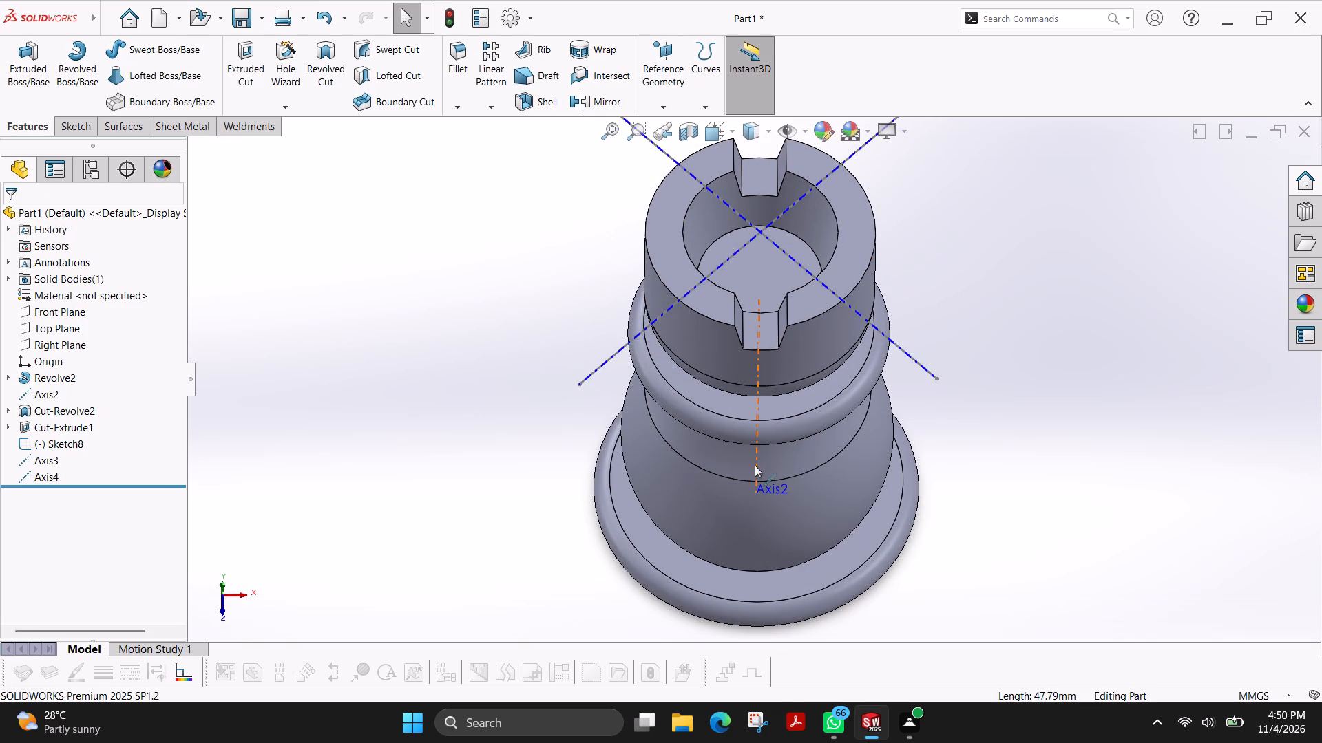
left_click(755, 465)
key("Delete")
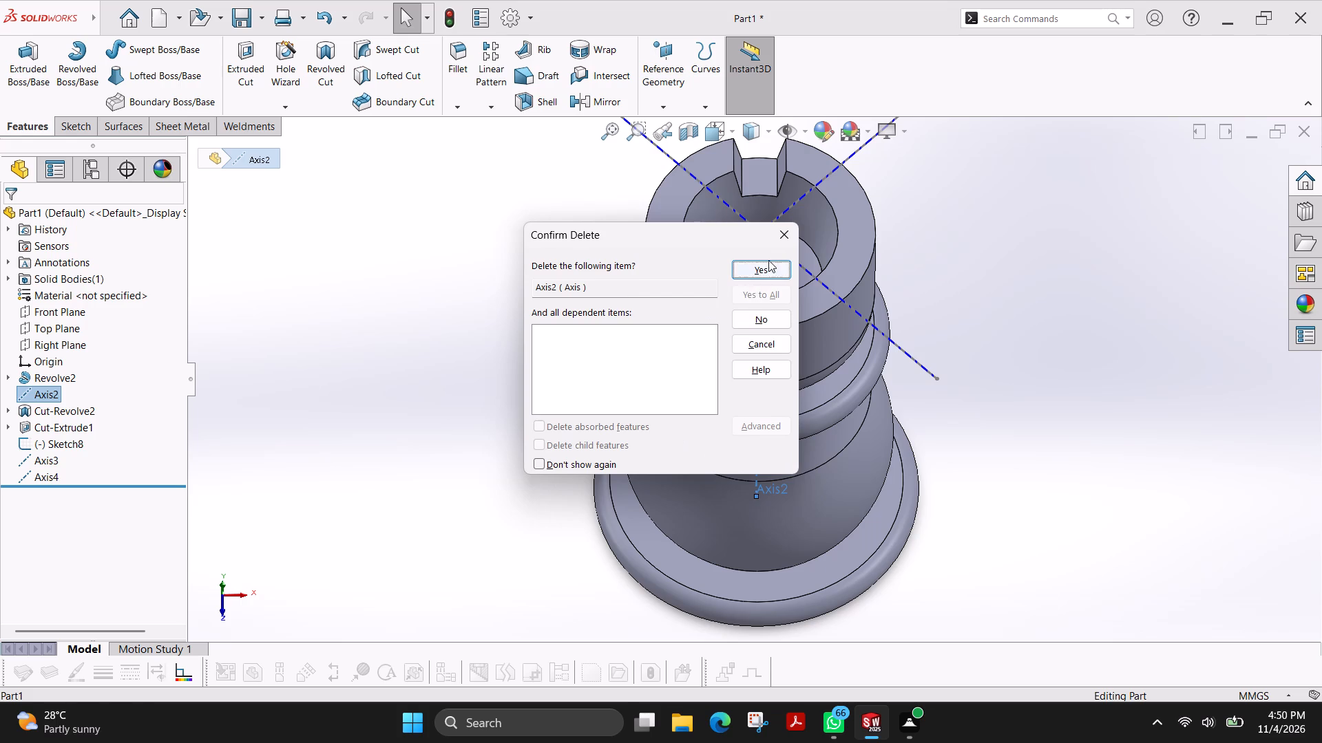
left_click(763, 268)
Create a reference plane coincident with the rising diagonal line and perpendicular to the flat underside of the base.
middle_click_drag(468, 420, 482, 415)
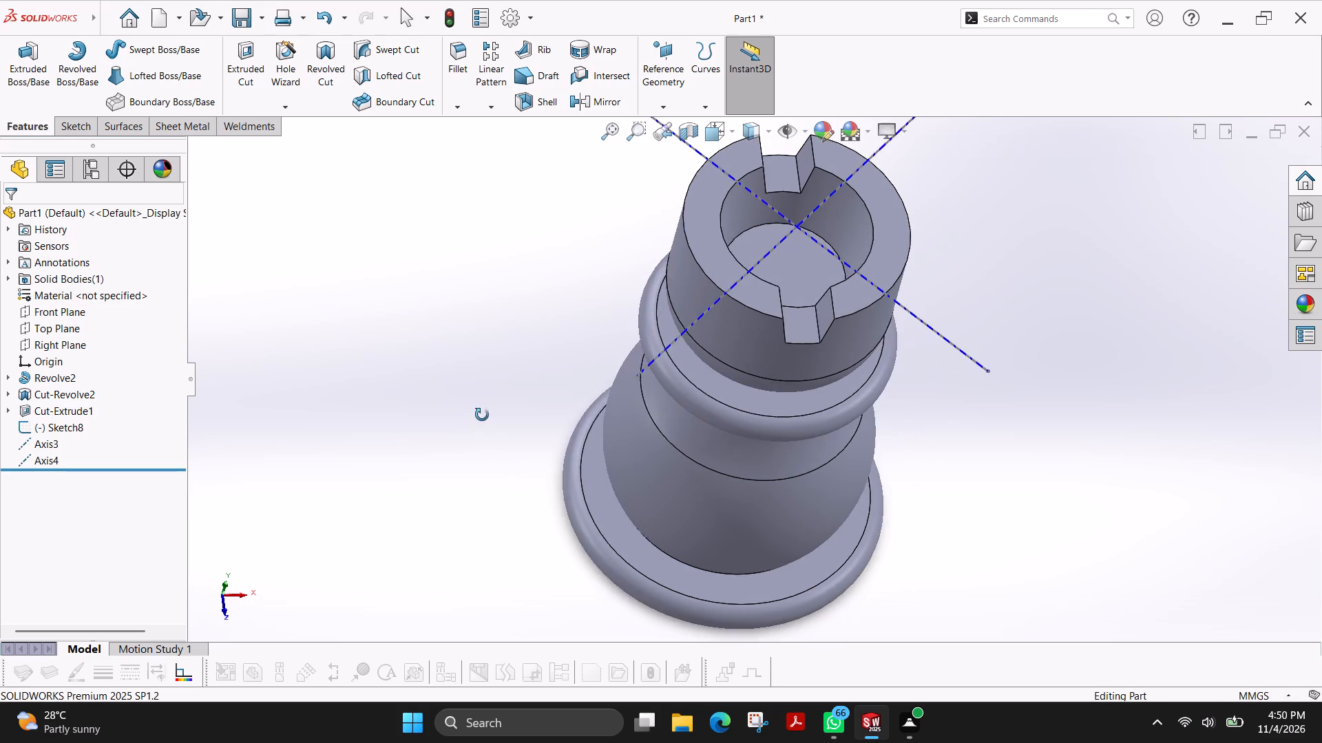
middle_click_drag(482, 415, 481, 378)
scroll(481, 378, "up", 1)
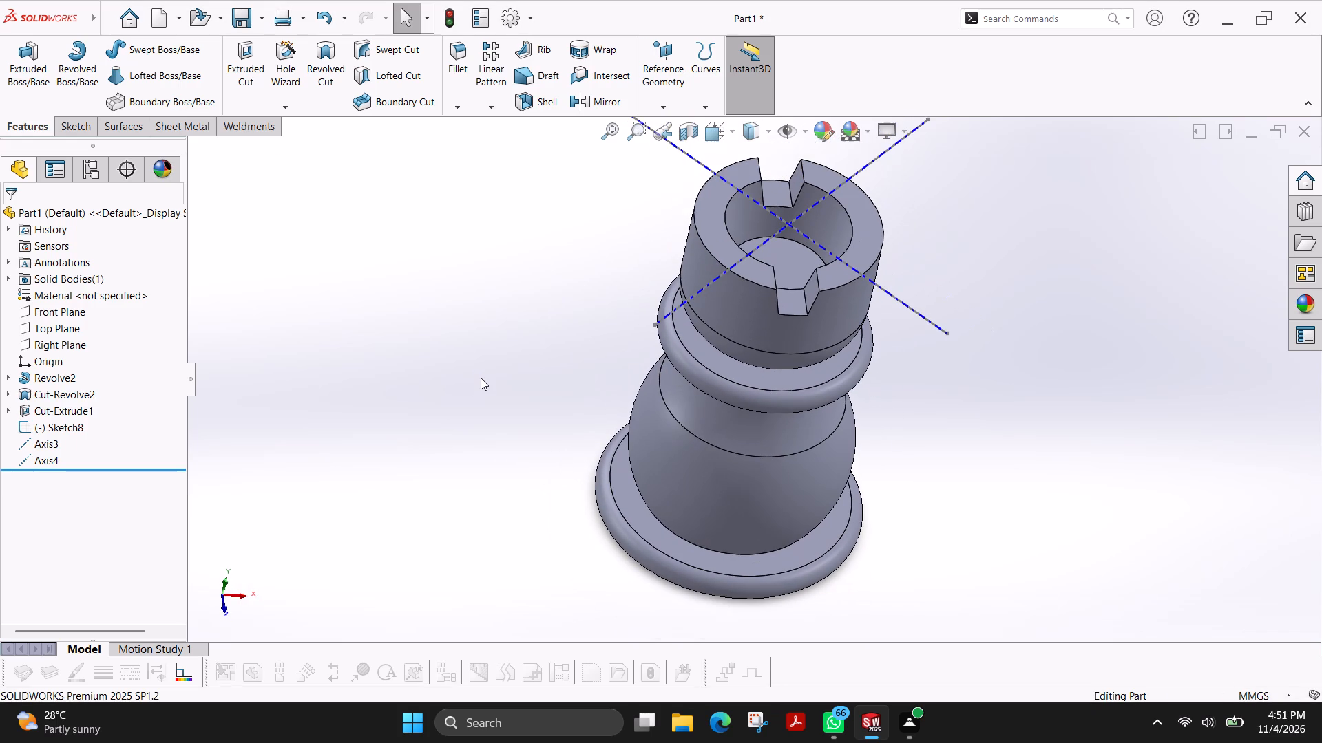
left_click(657, 102)
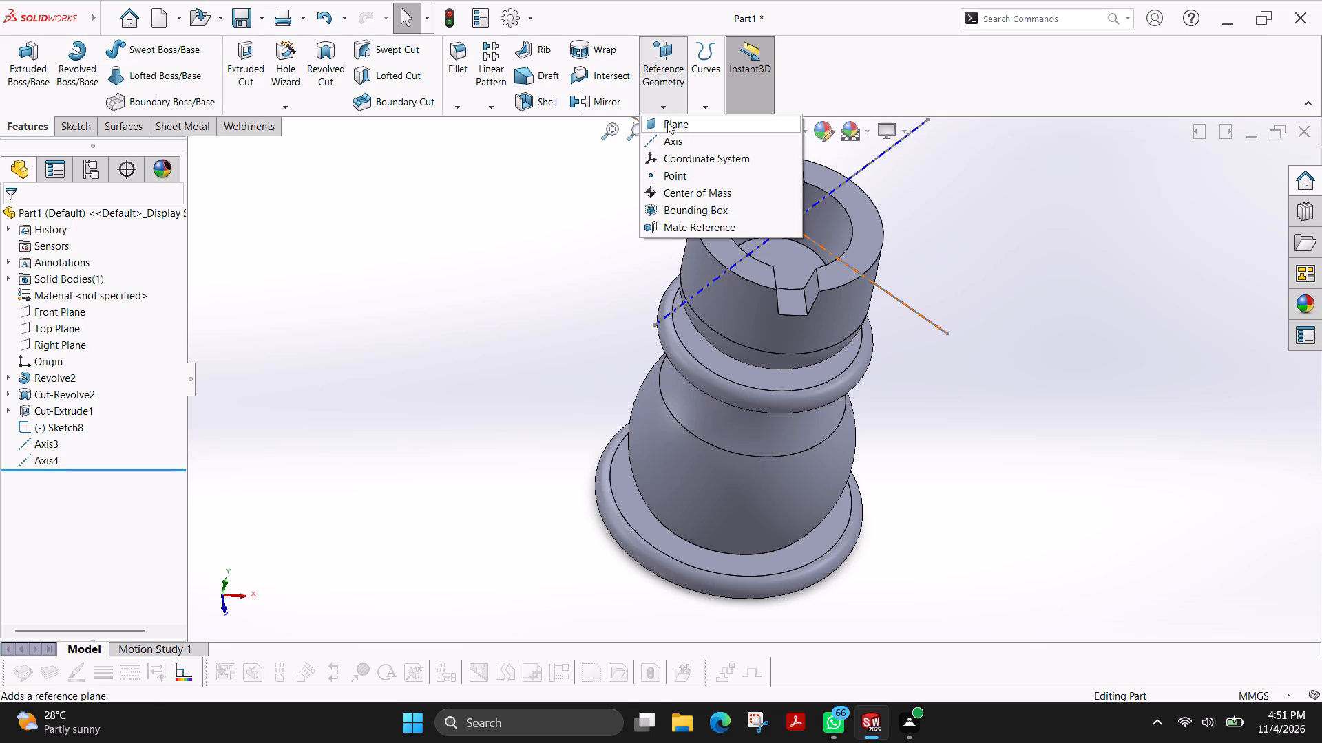
left_click(870, 162)
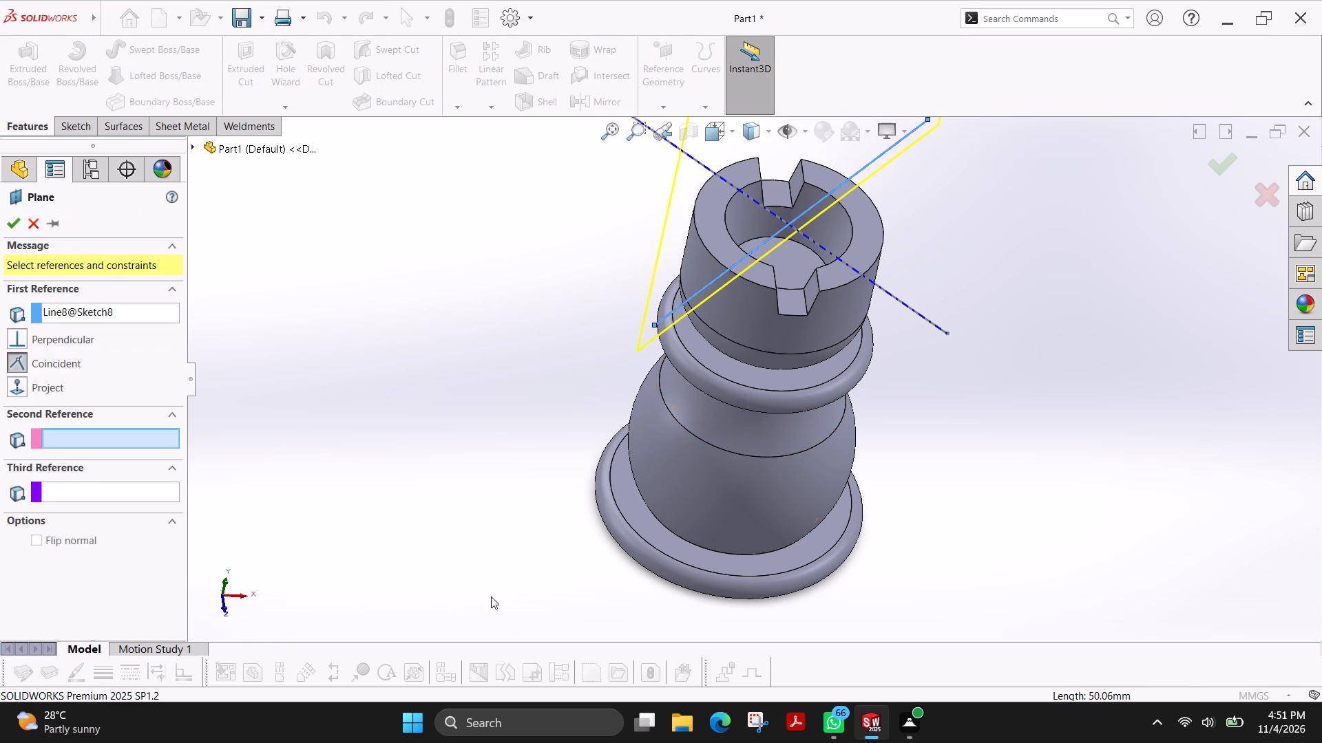
middle_click_drag(501, 574, 574, 393)
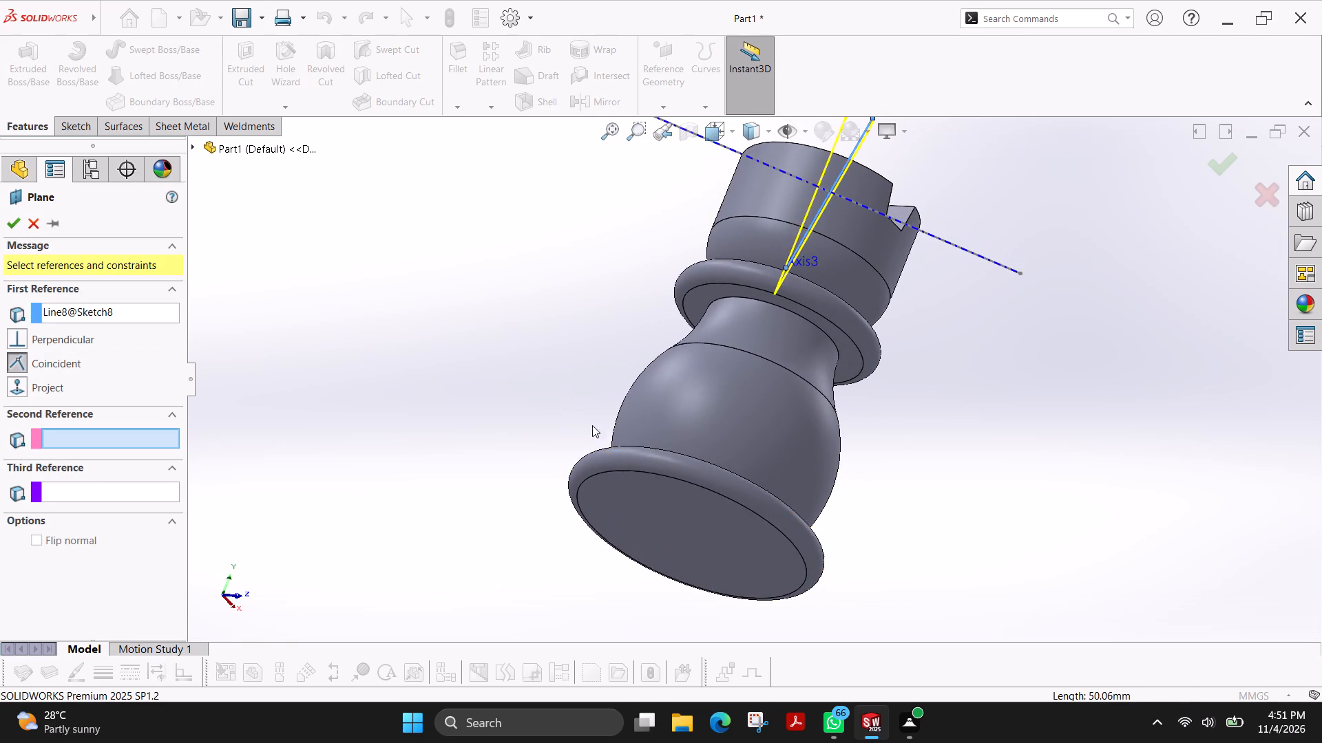
left_click(710, 524)
middle_click_drag(596, 294, 622, 426)
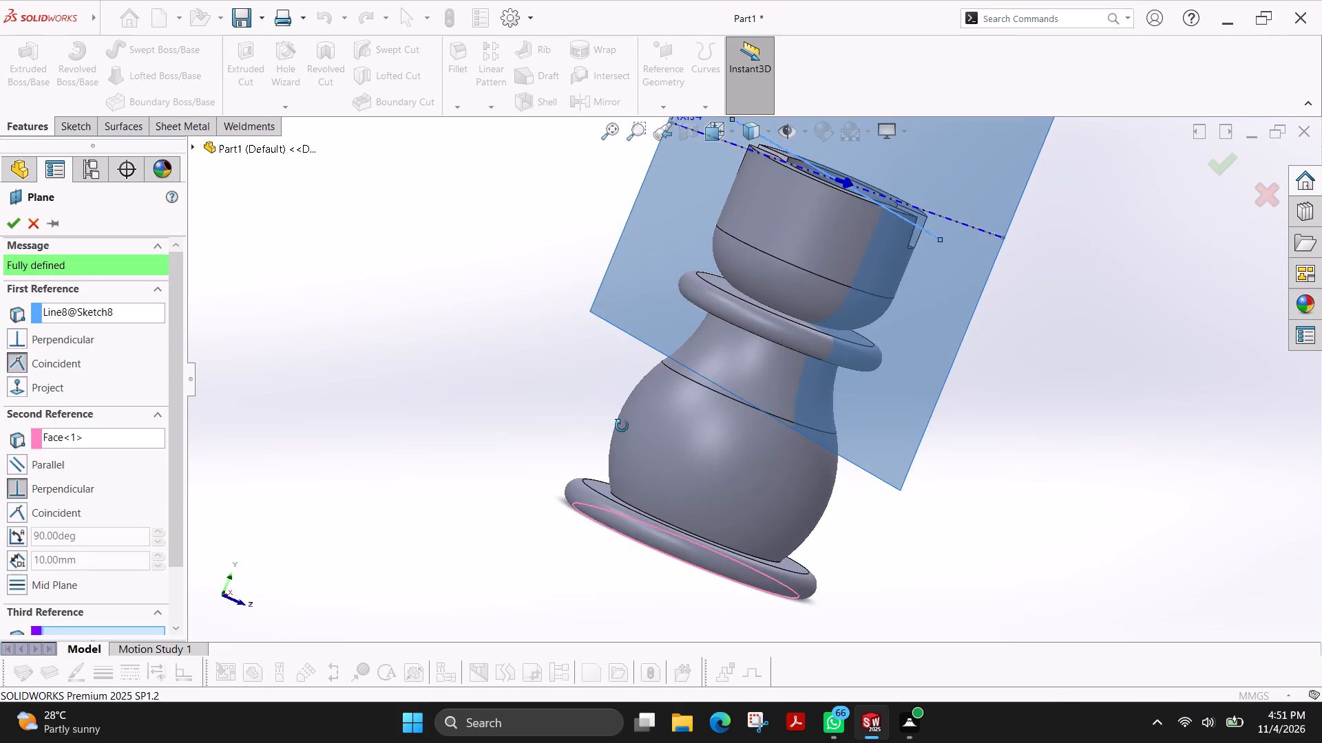
middle_click_drag(622, 426, 620, 427)
scroll(620, 427, "up", 2)
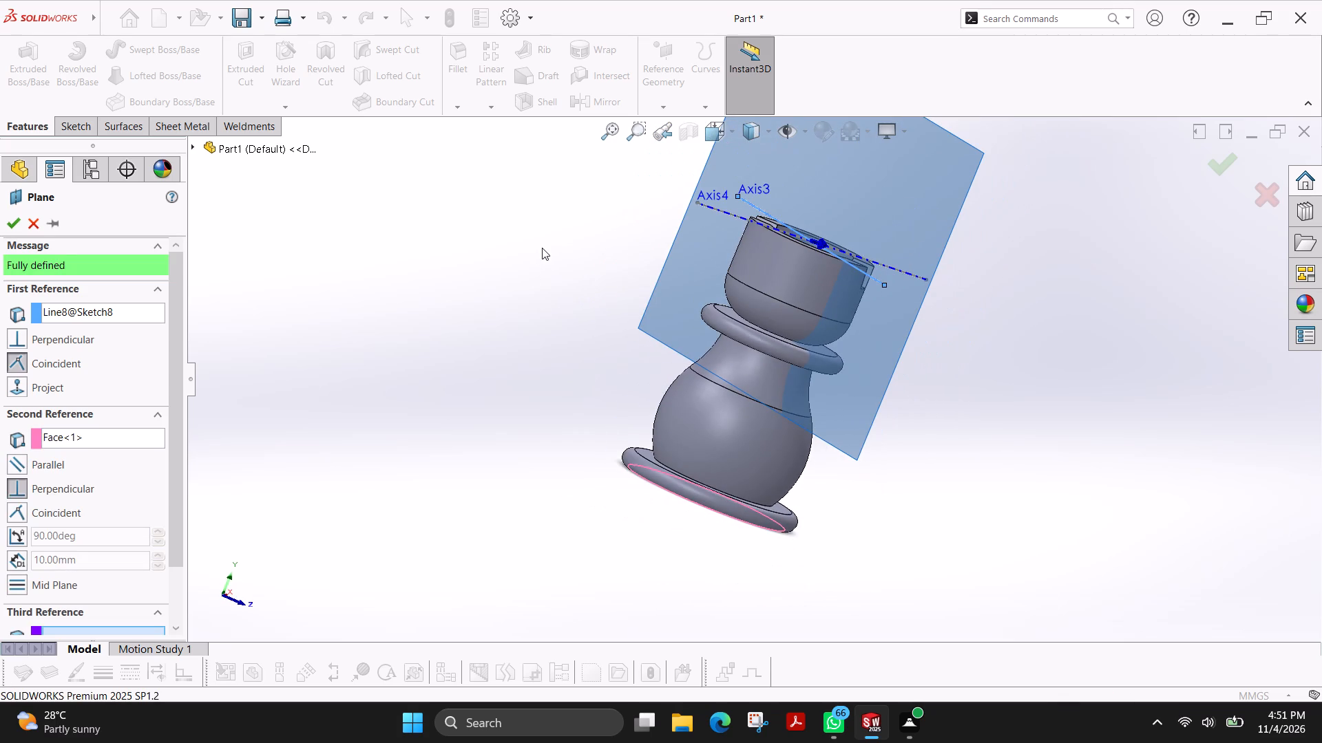
left_click(11, 221)
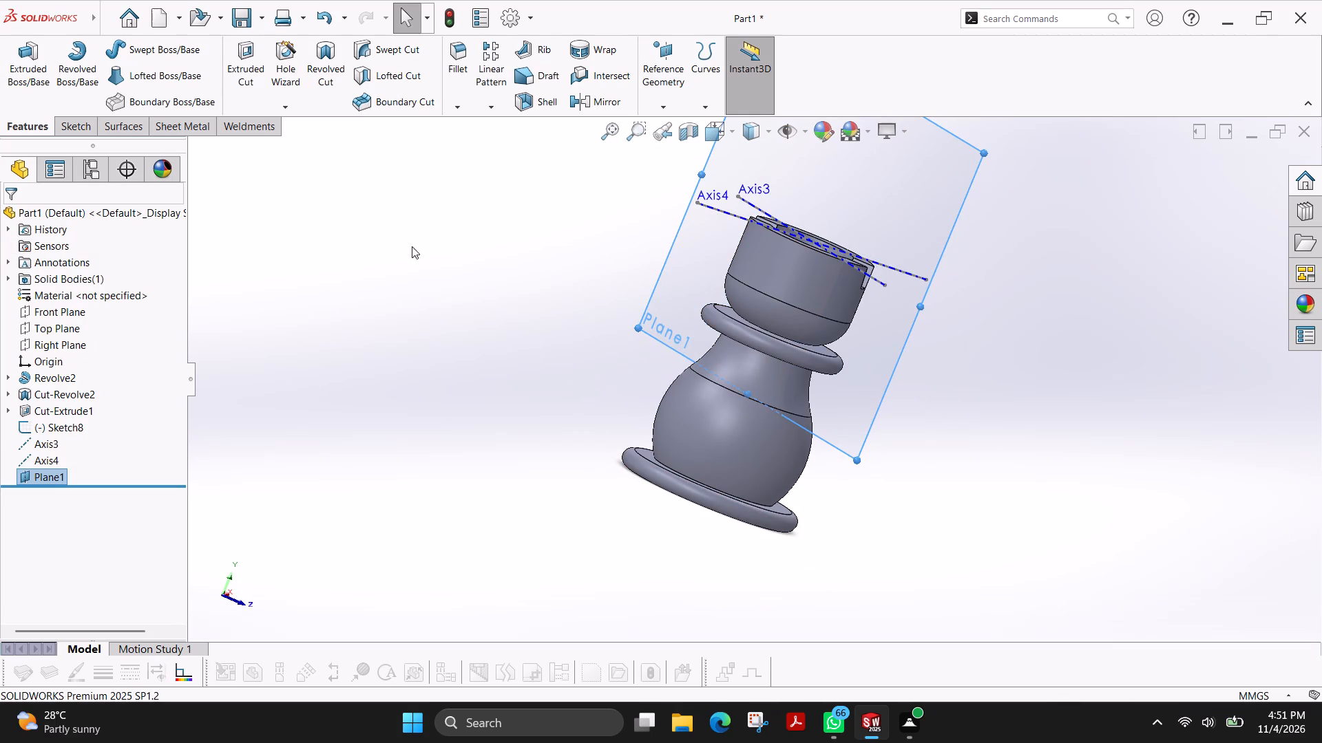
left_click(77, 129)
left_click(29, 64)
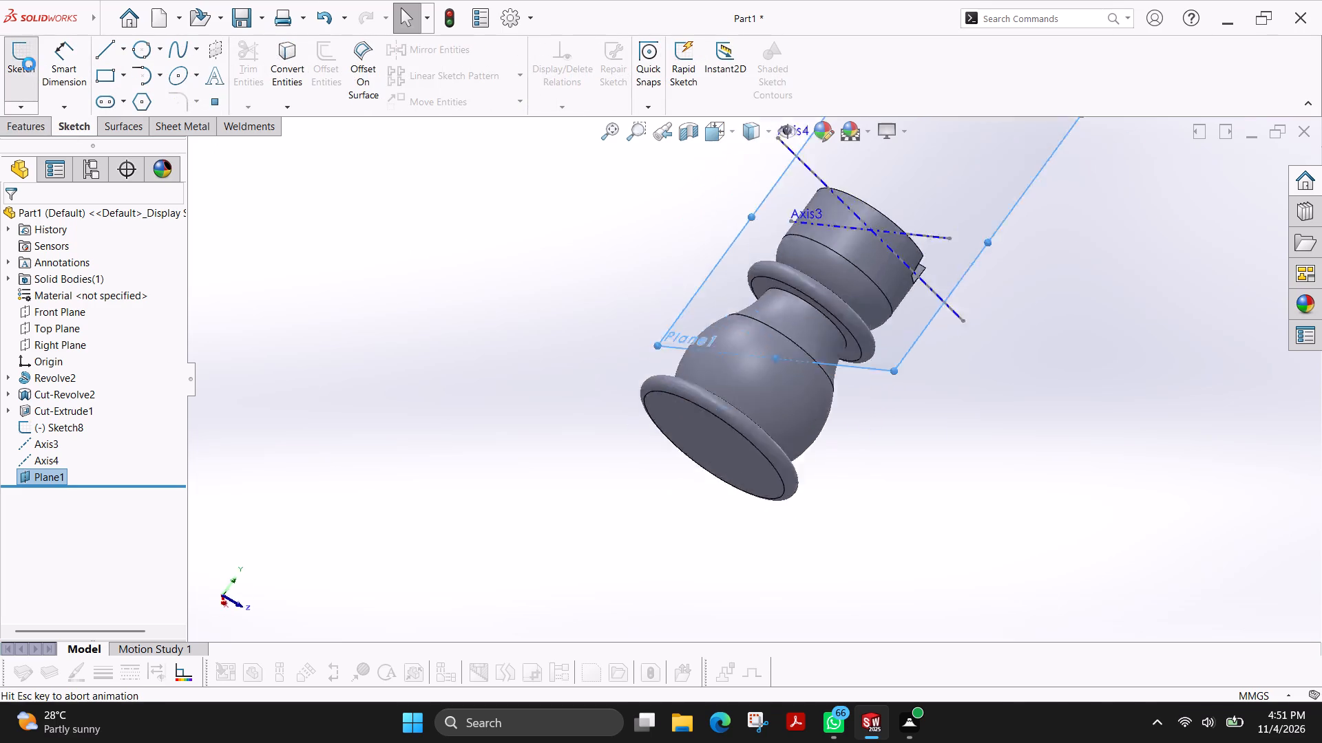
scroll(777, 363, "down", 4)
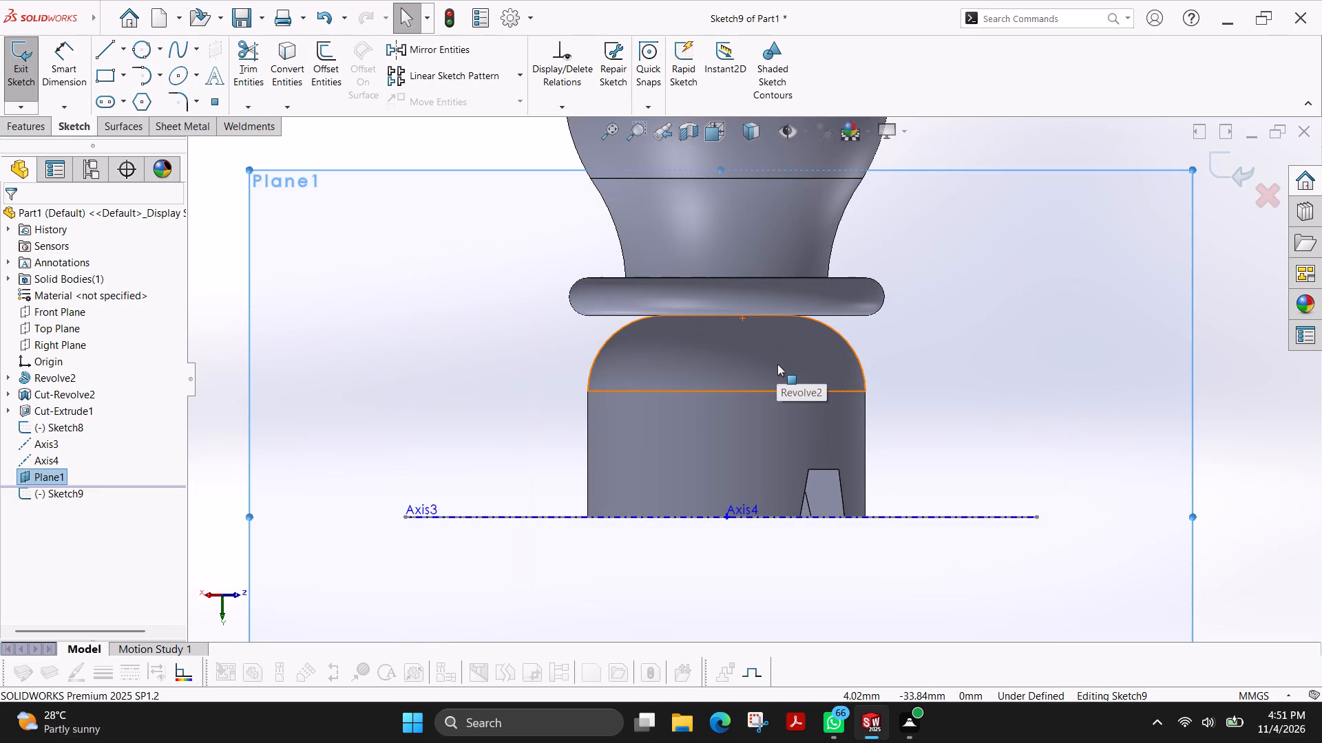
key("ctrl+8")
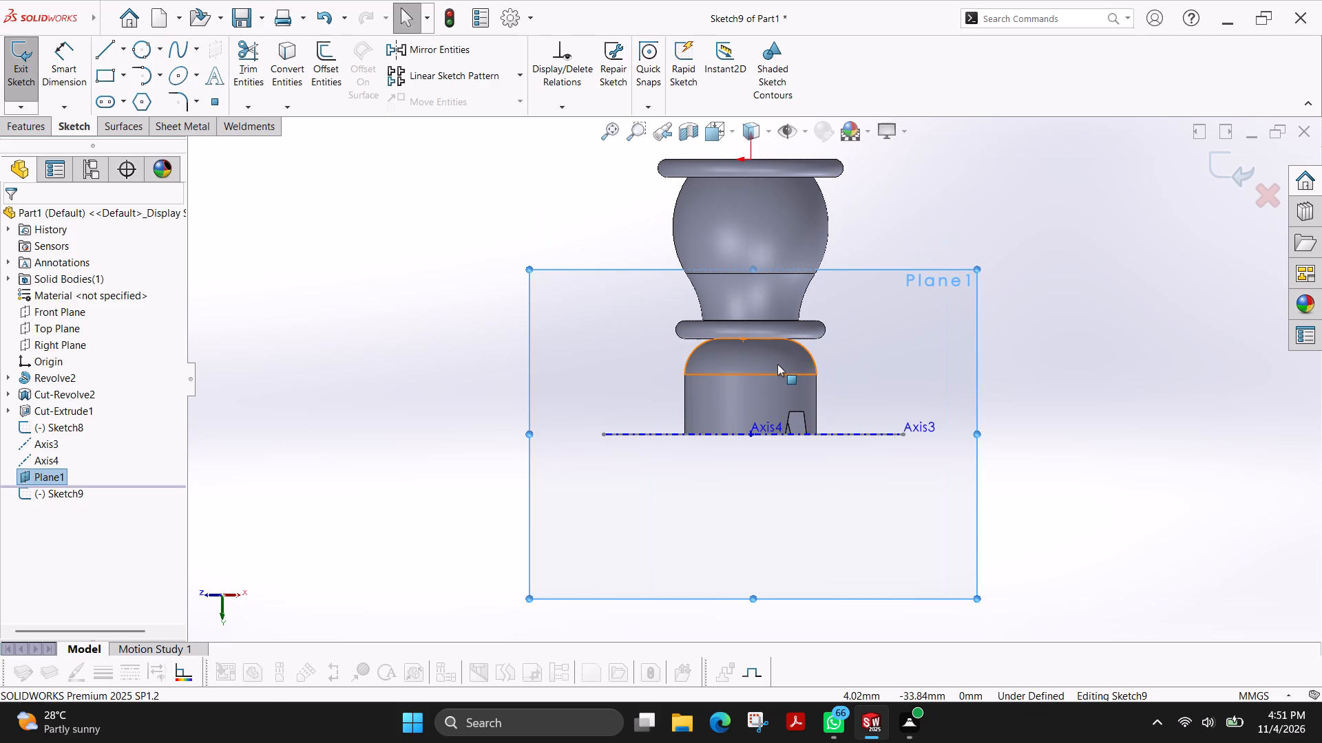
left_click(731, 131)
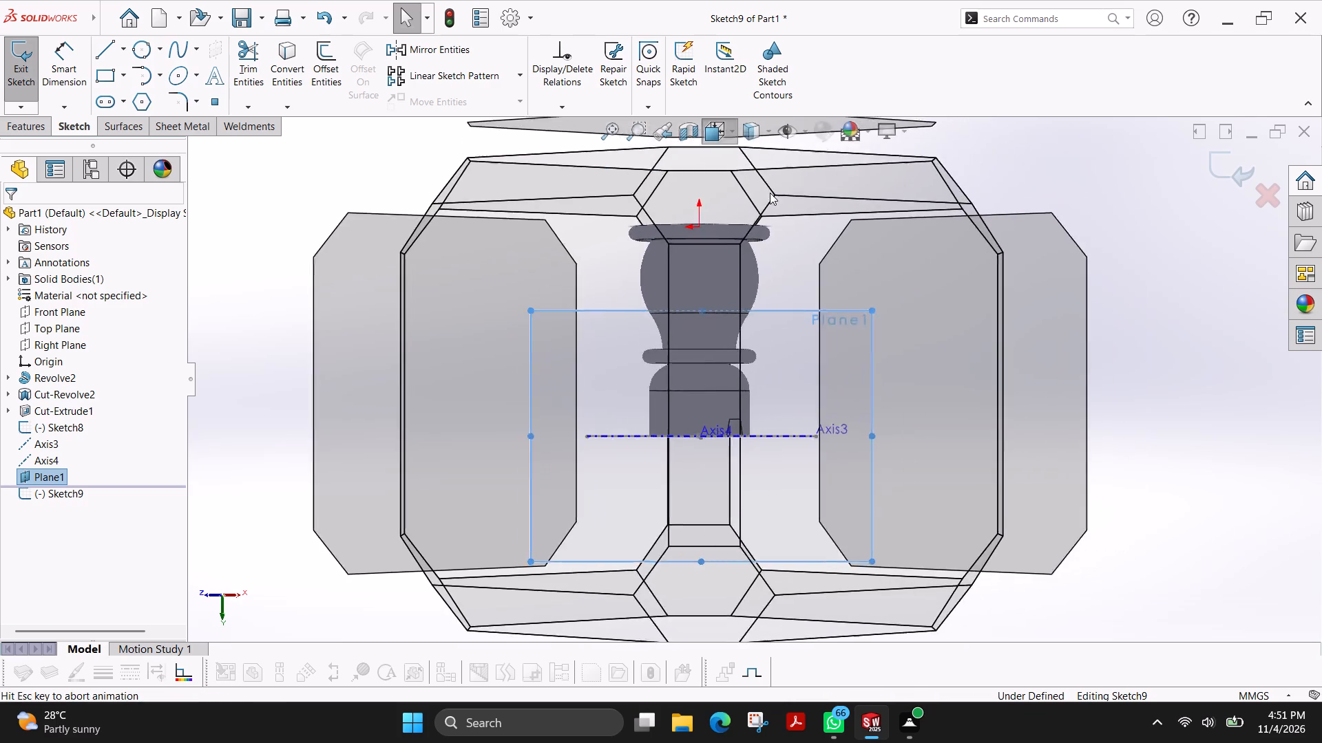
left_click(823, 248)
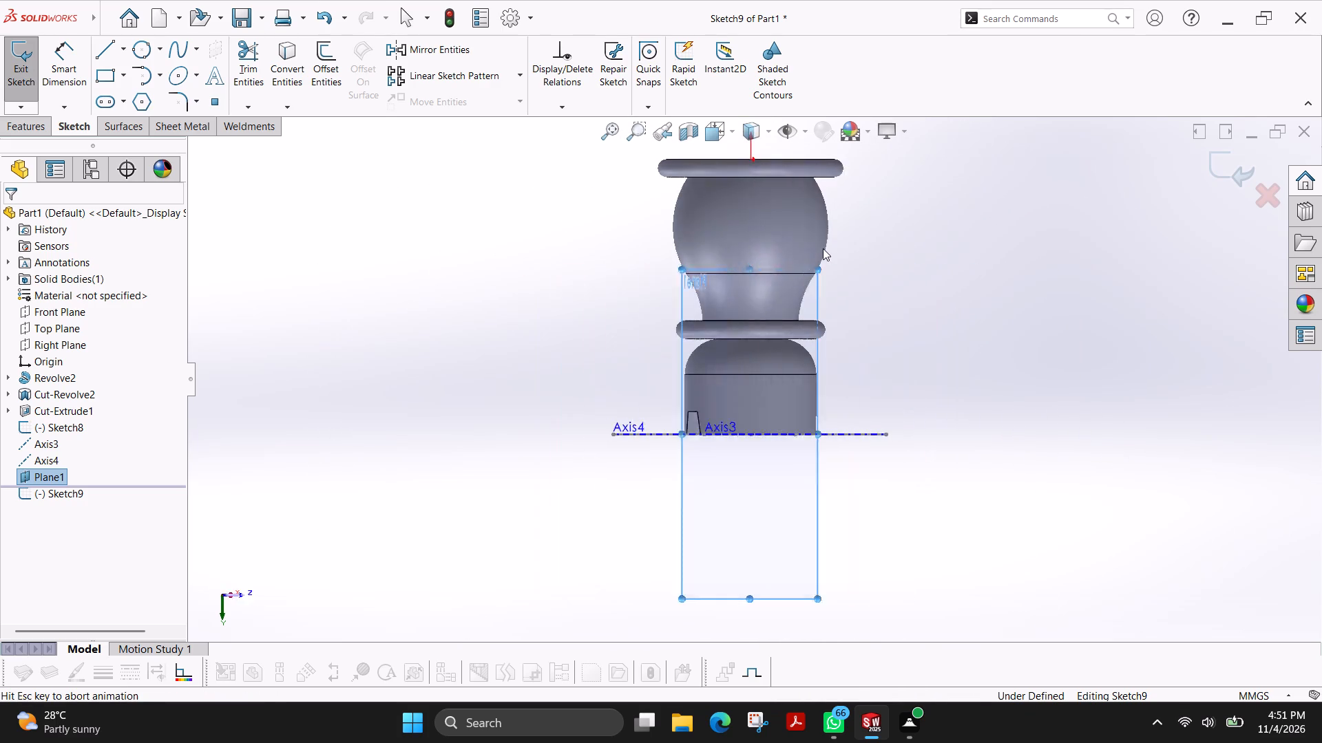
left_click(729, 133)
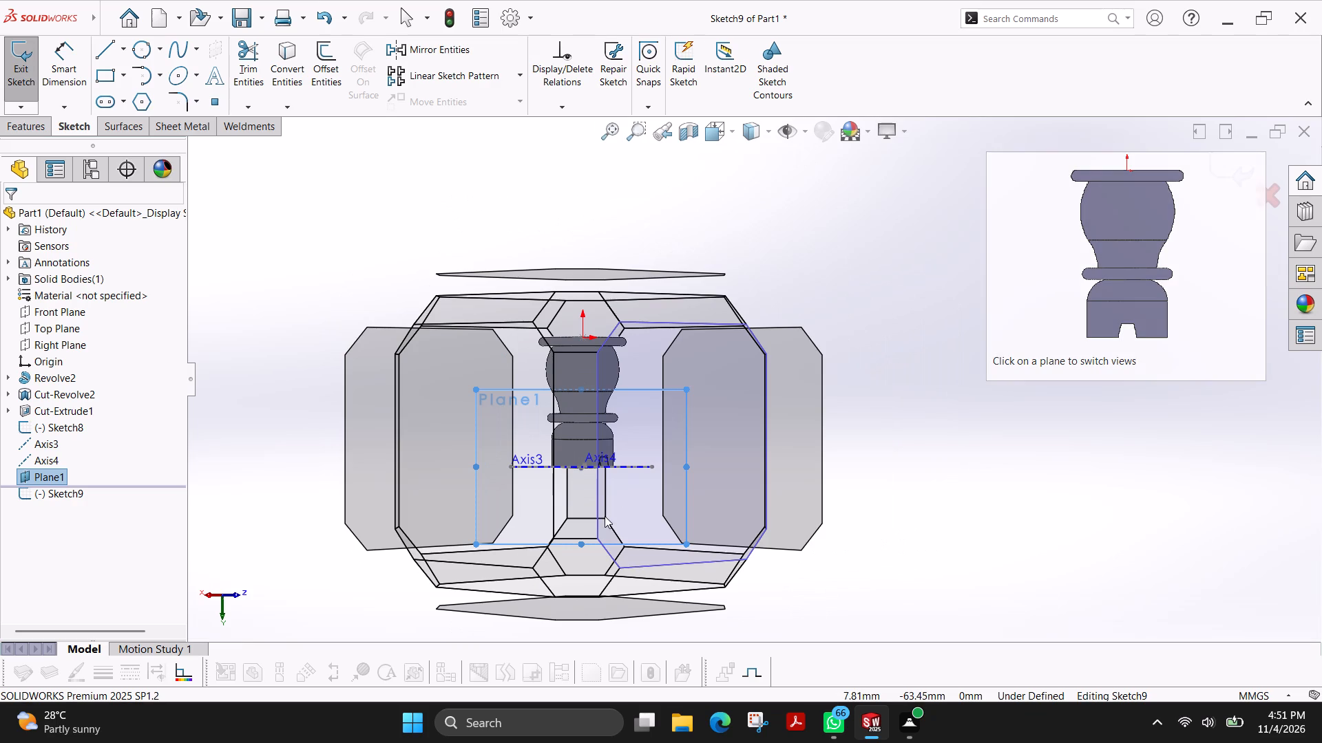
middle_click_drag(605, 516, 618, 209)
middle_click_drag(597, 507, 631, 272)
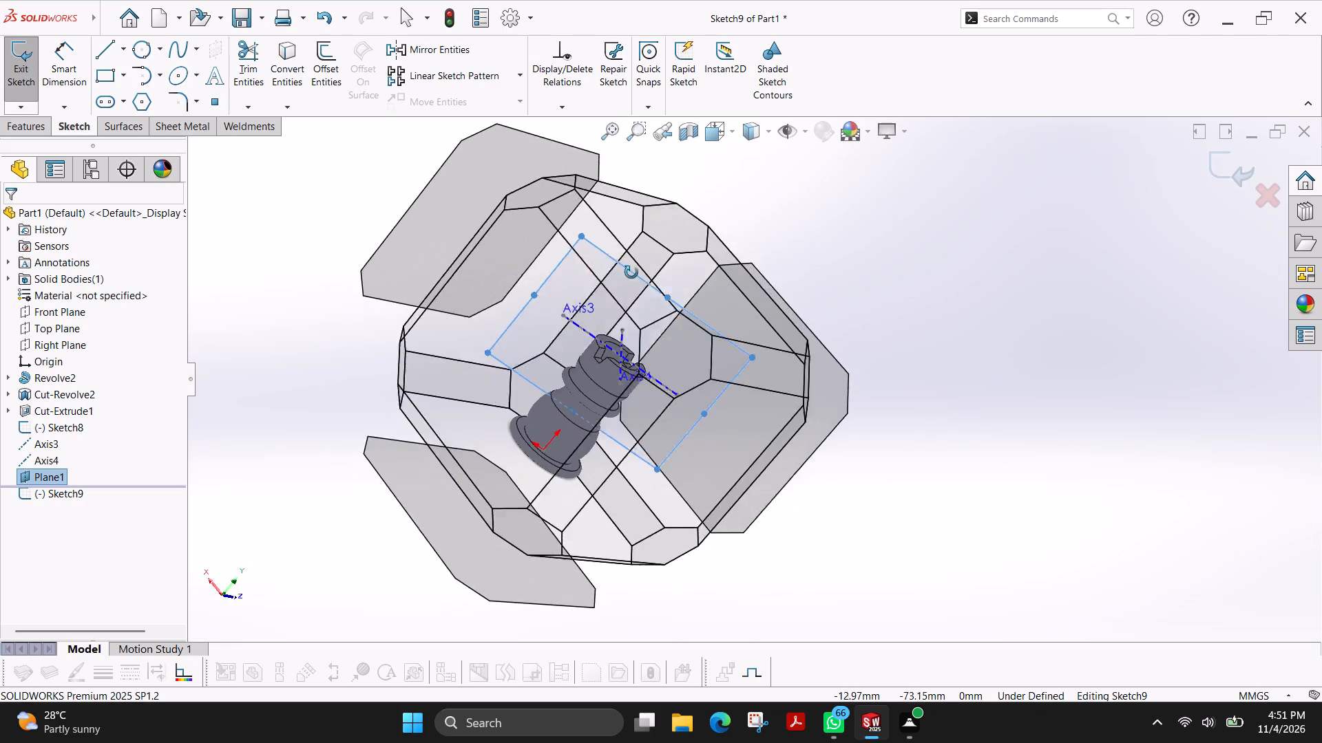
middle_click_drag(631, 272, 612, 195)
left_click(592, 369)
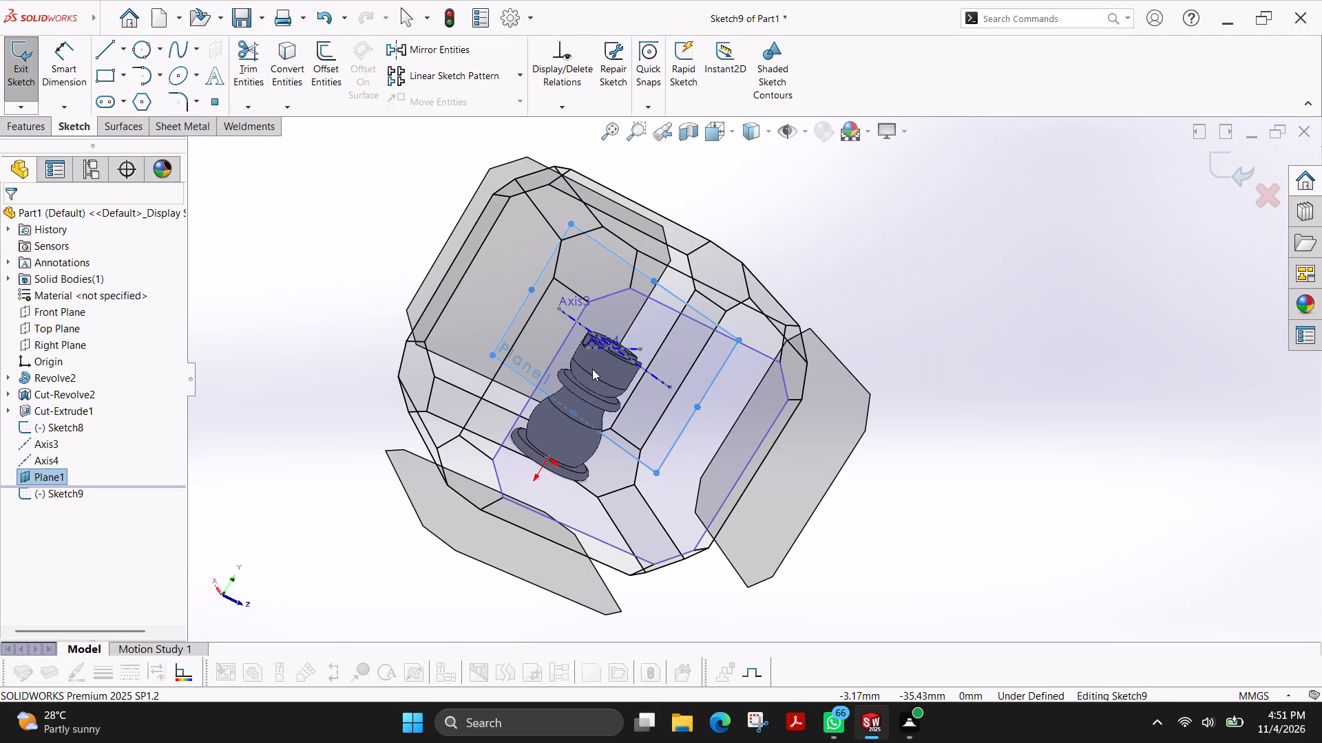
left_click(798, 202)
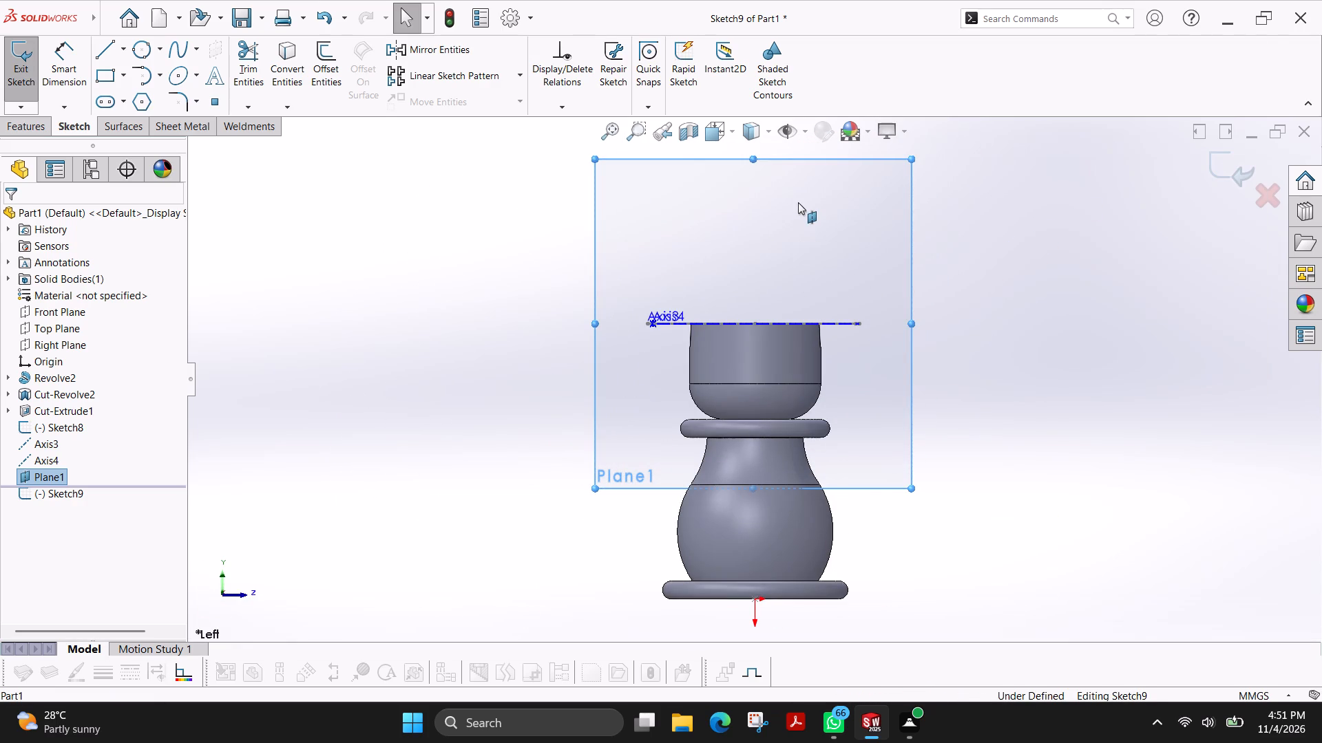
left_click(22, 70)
Leave the empty sketch and start a new sketch on the diagonal reference plane Plane1.
left_click(28, 72)
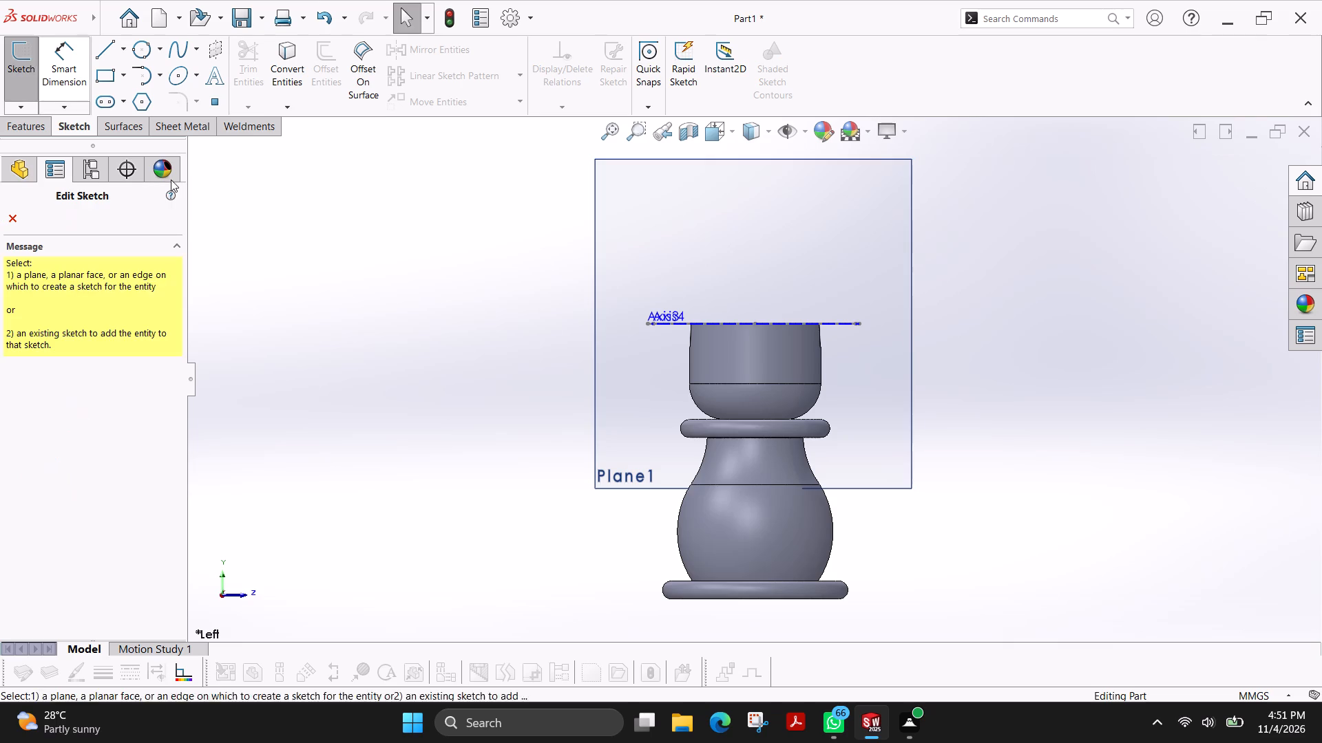
left_click(774, 206)
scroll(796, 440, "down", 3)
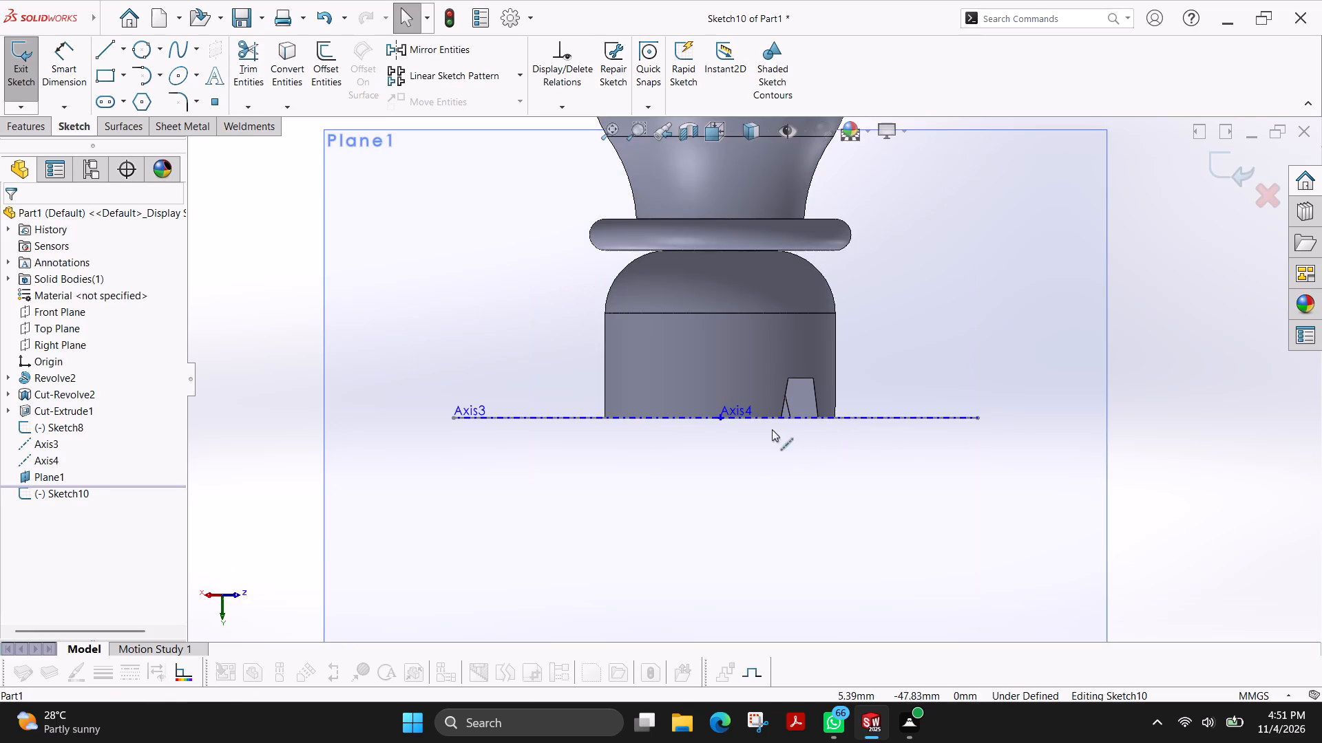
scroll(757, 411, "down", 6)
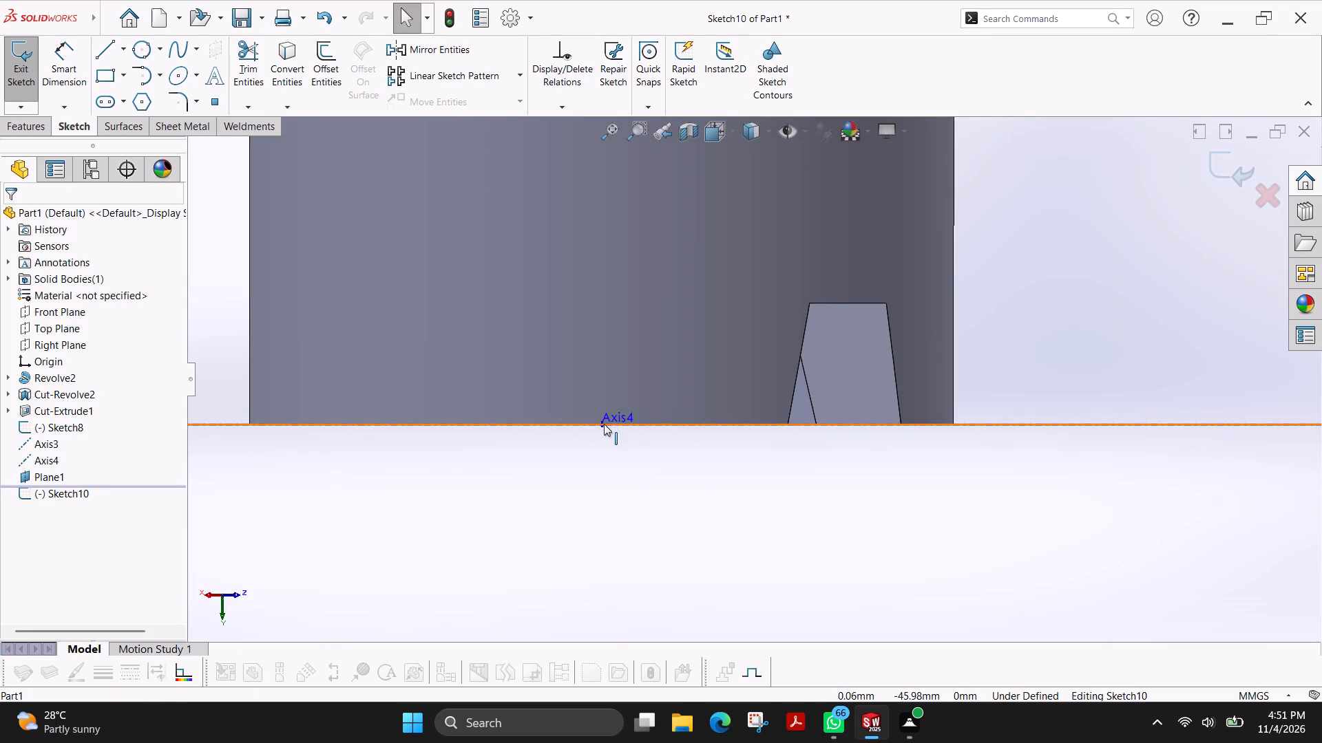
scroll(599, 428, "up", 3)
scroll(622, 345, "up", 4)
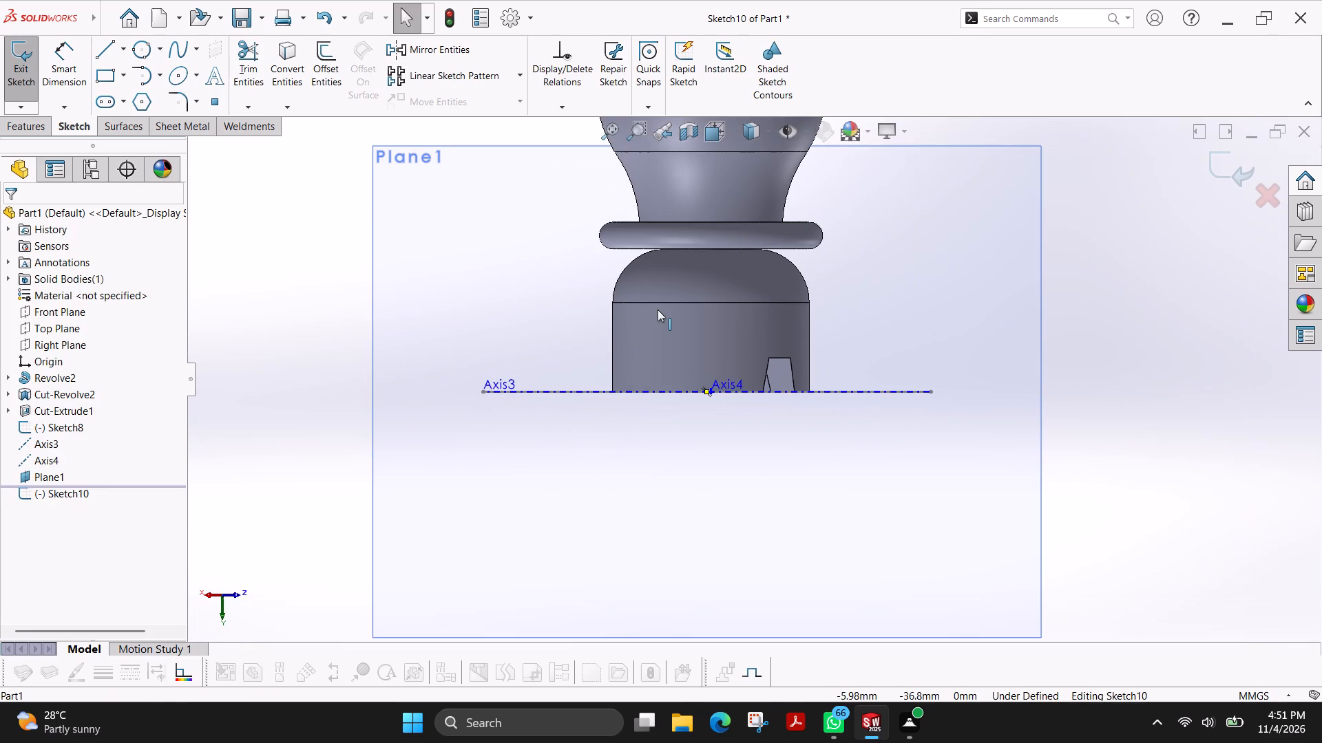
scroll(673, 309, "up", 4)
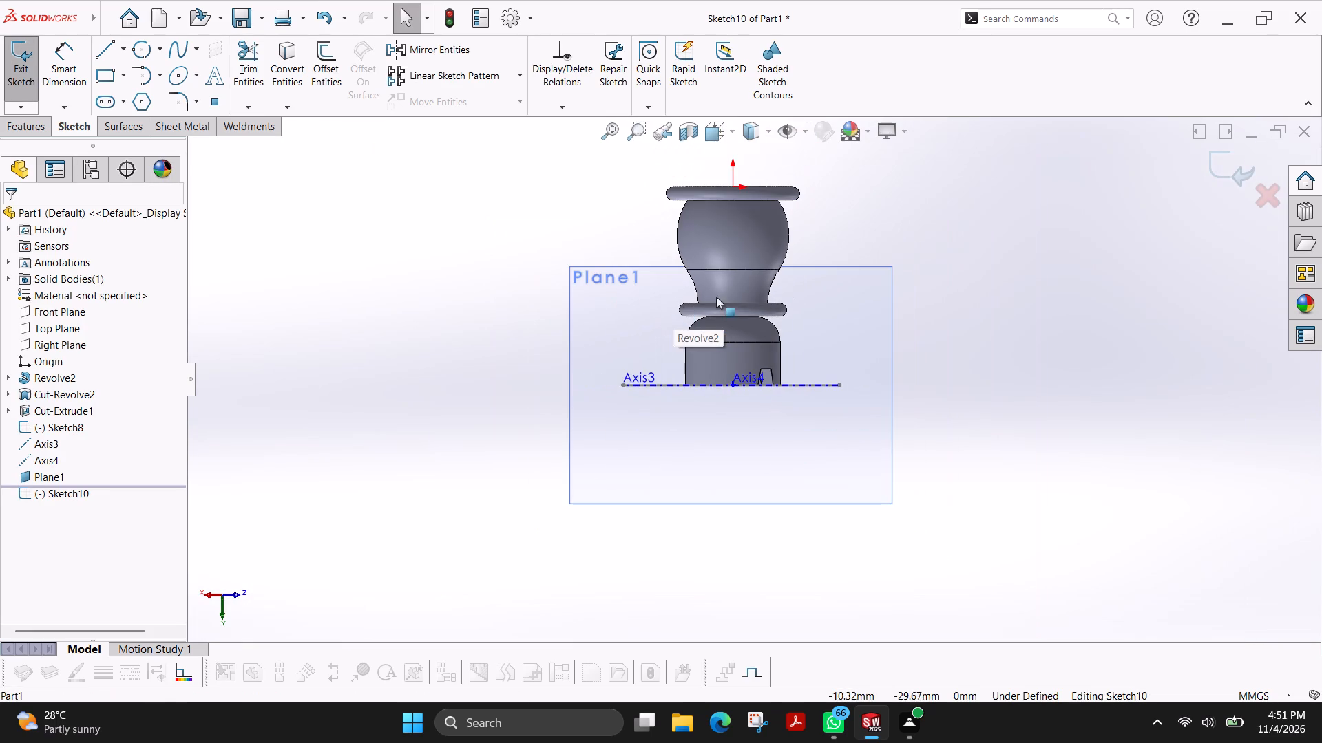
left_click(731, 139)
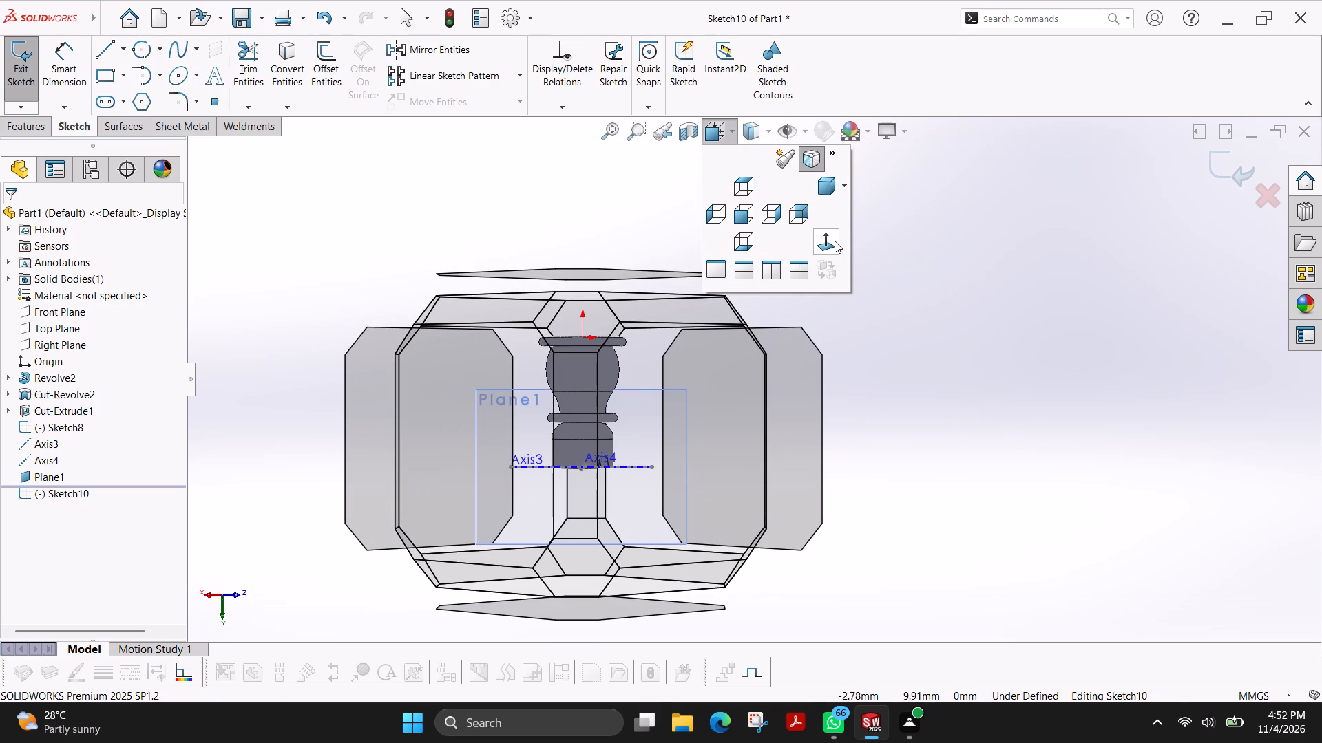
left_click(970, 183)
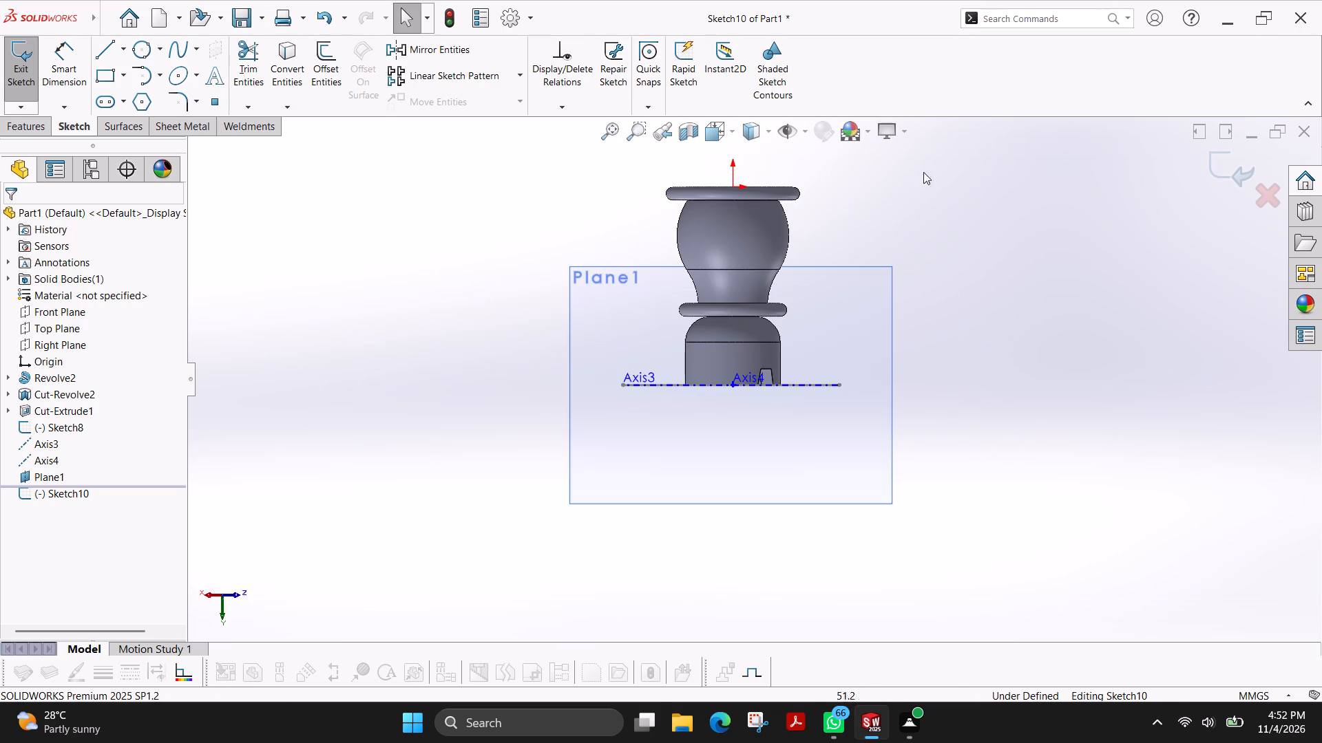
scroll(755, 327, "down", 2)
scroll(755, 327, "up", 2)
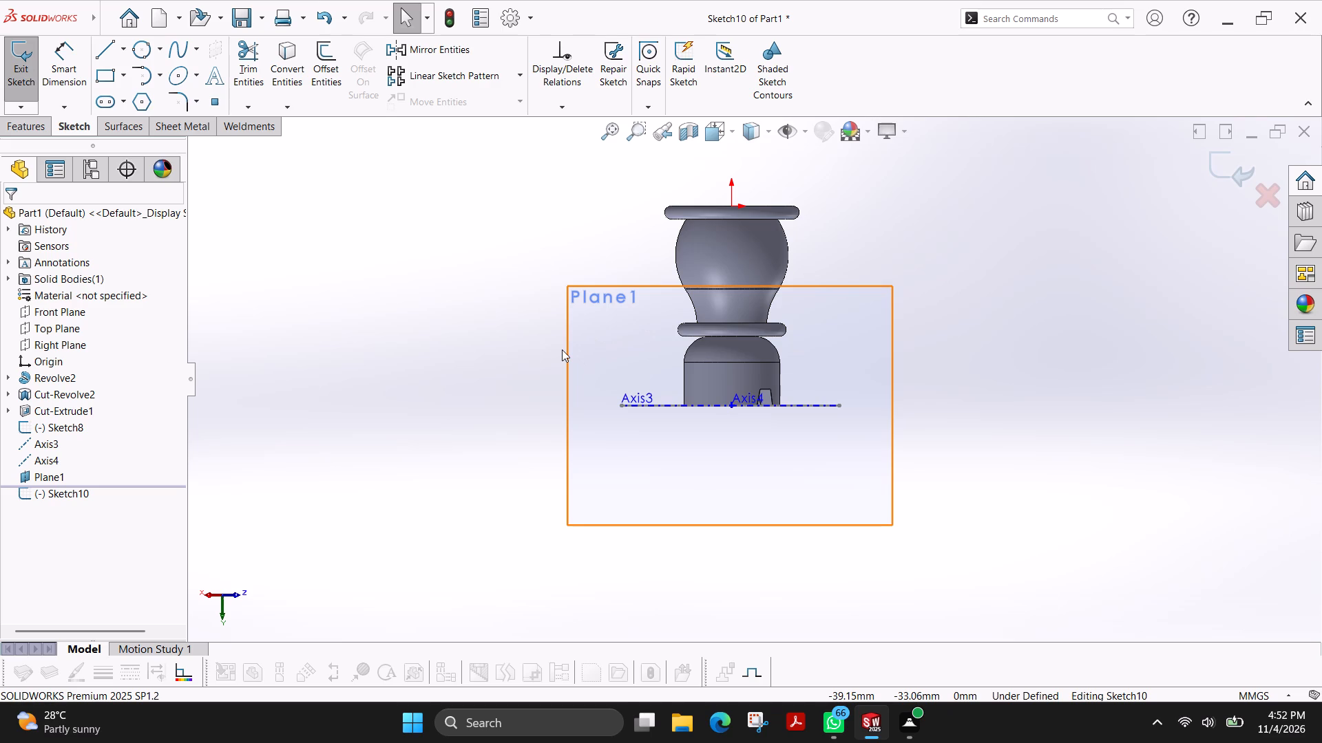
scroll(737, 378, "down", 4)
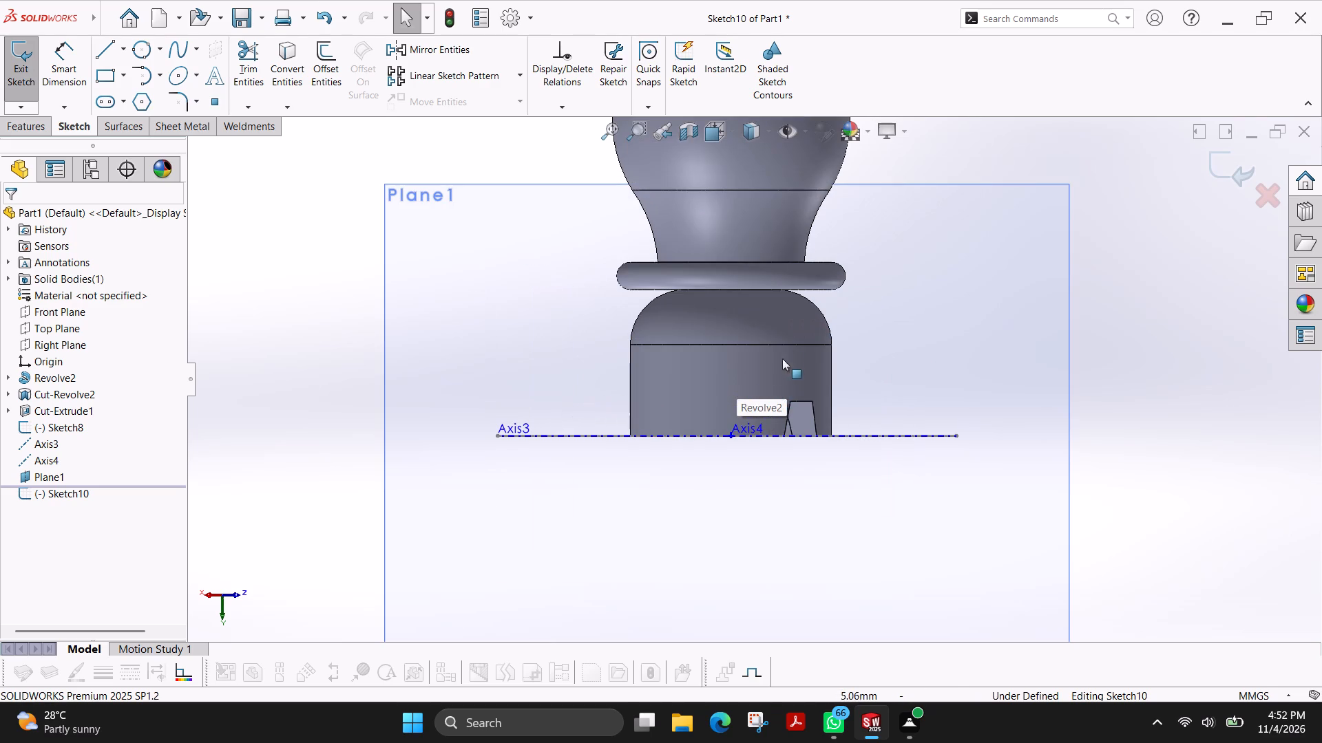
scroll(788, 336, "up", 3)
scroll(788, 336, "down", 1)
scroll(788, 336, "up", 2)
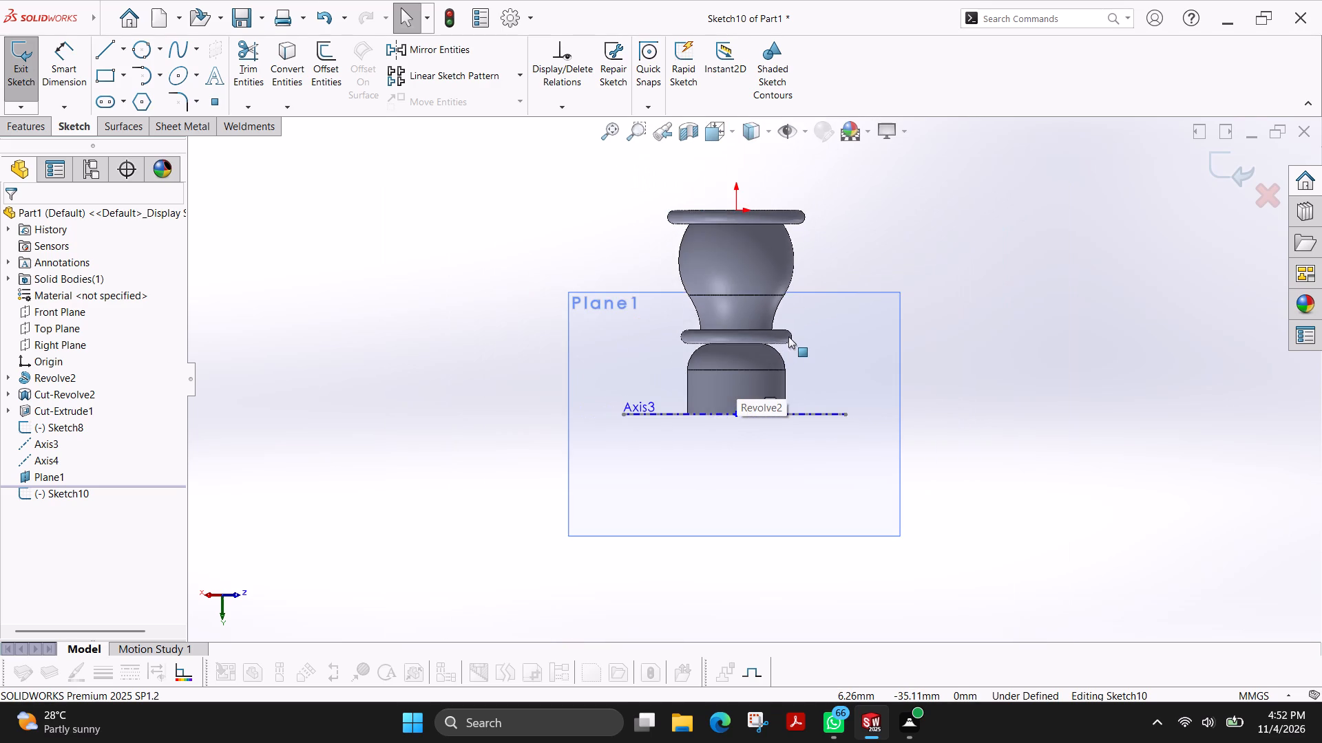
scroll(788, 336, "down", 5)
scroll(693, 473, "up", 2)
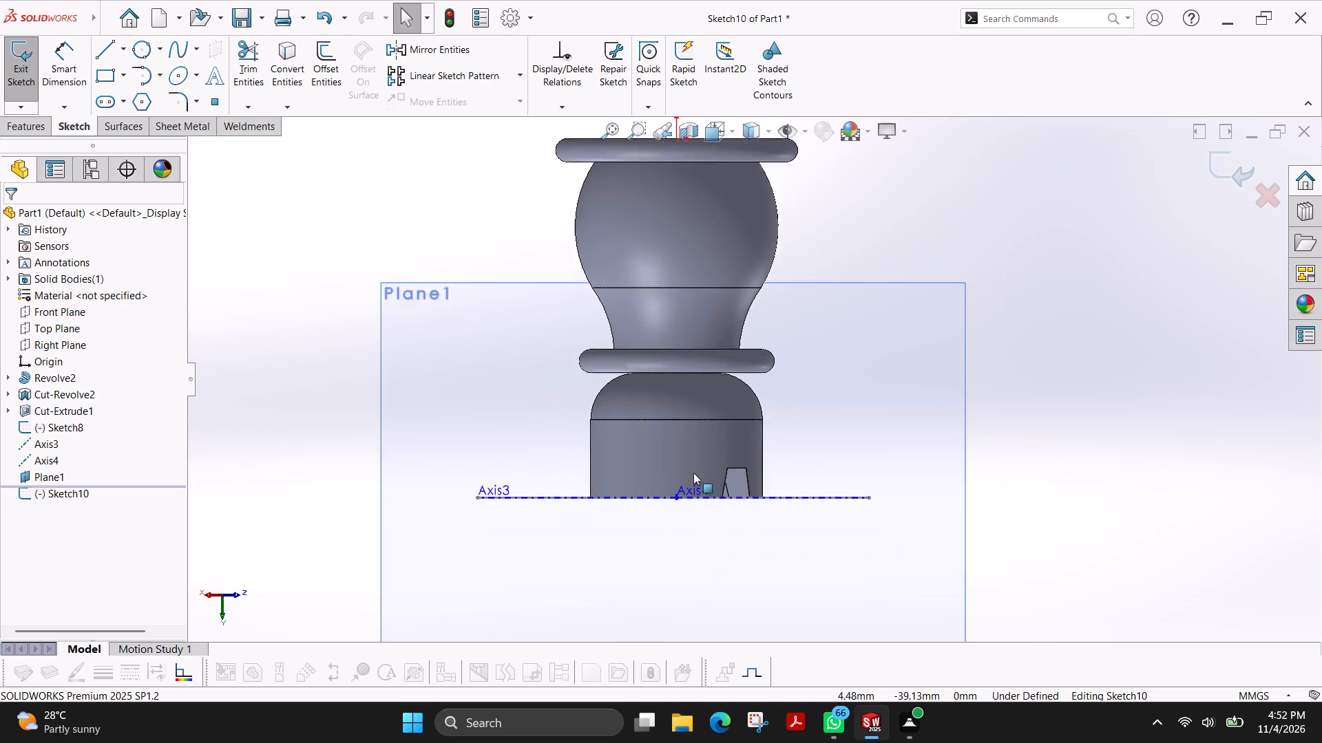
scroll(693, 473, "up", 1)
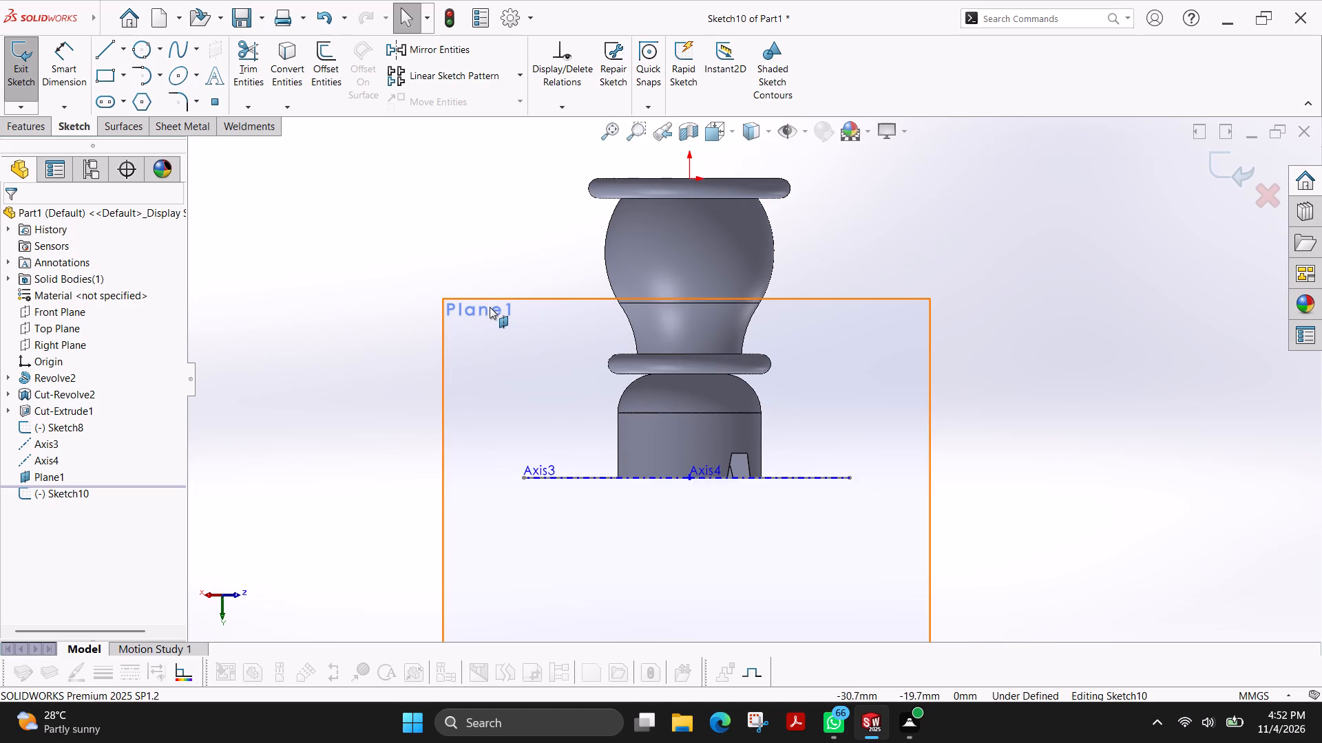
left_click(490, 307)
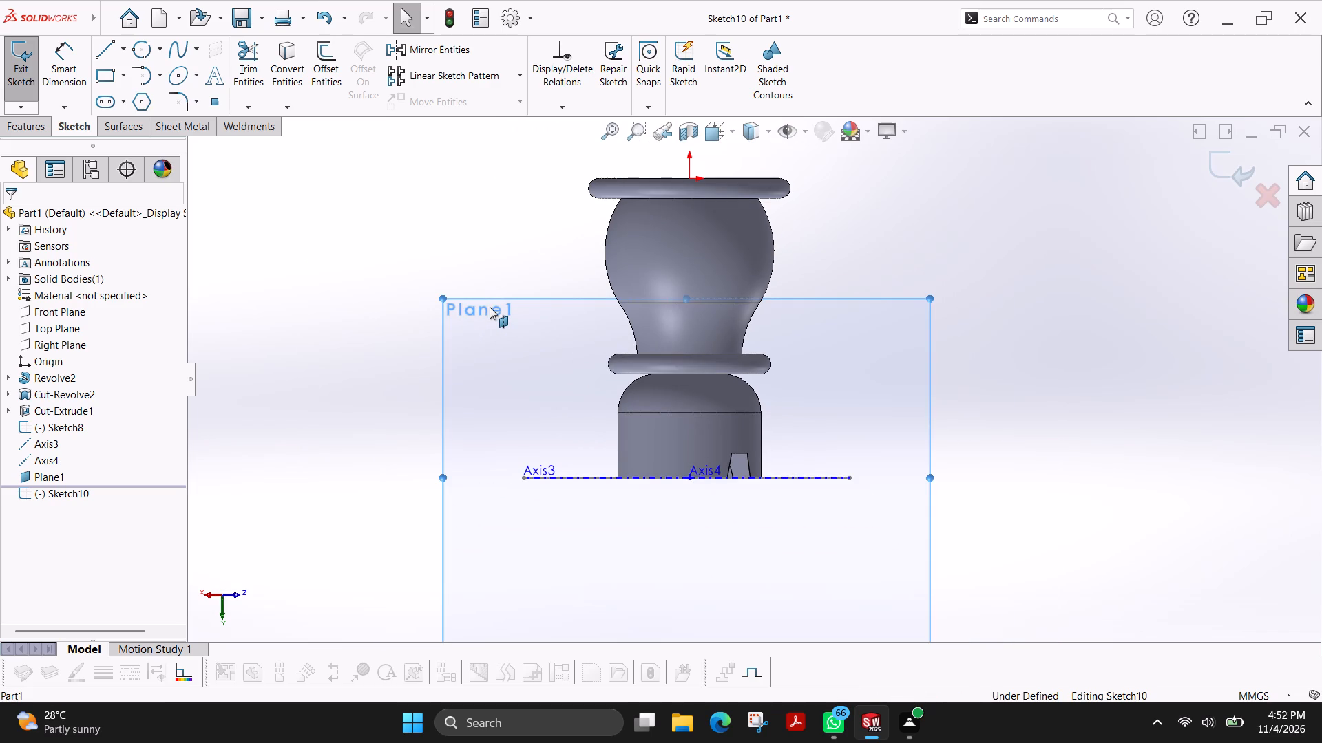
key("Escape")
Sketch a vertical line about 70 mm long from the origin at the base, through the piece's centre and beyond the head.
scroll(717, 471, "down", 4)
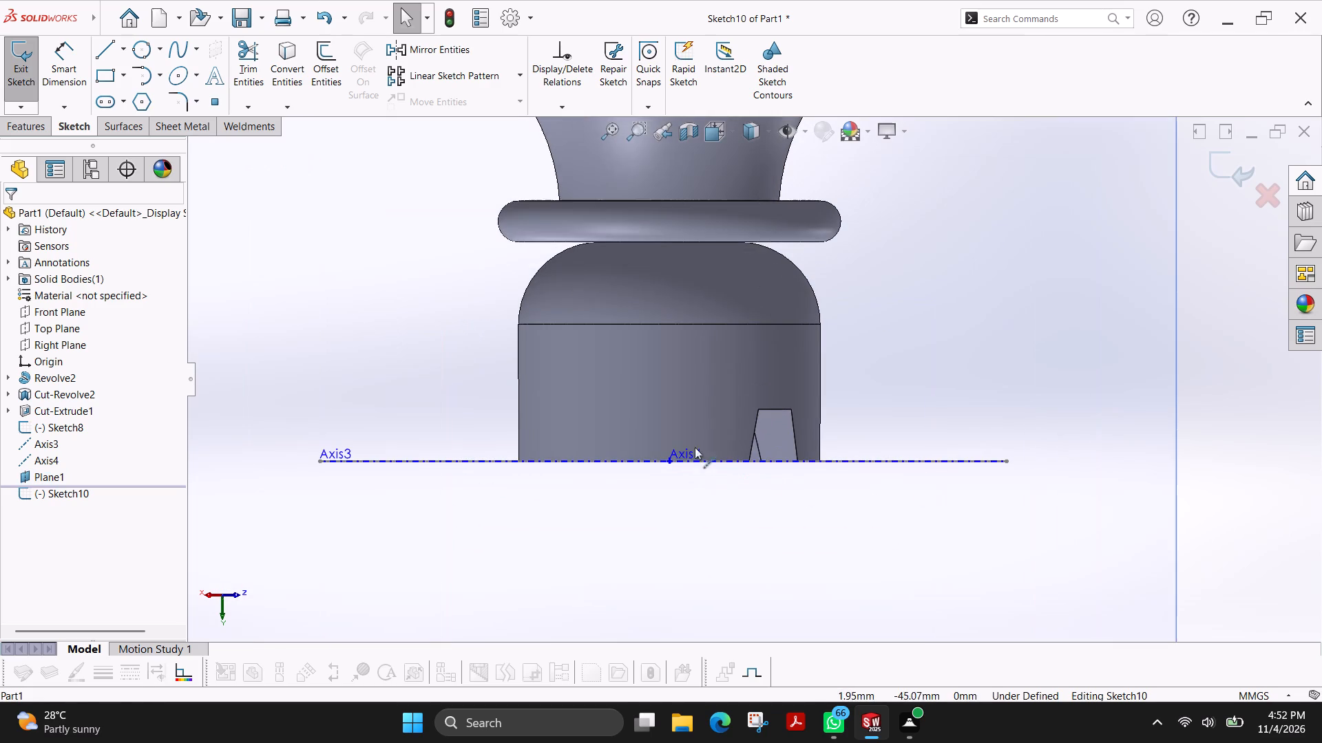
left_click(103, 58)
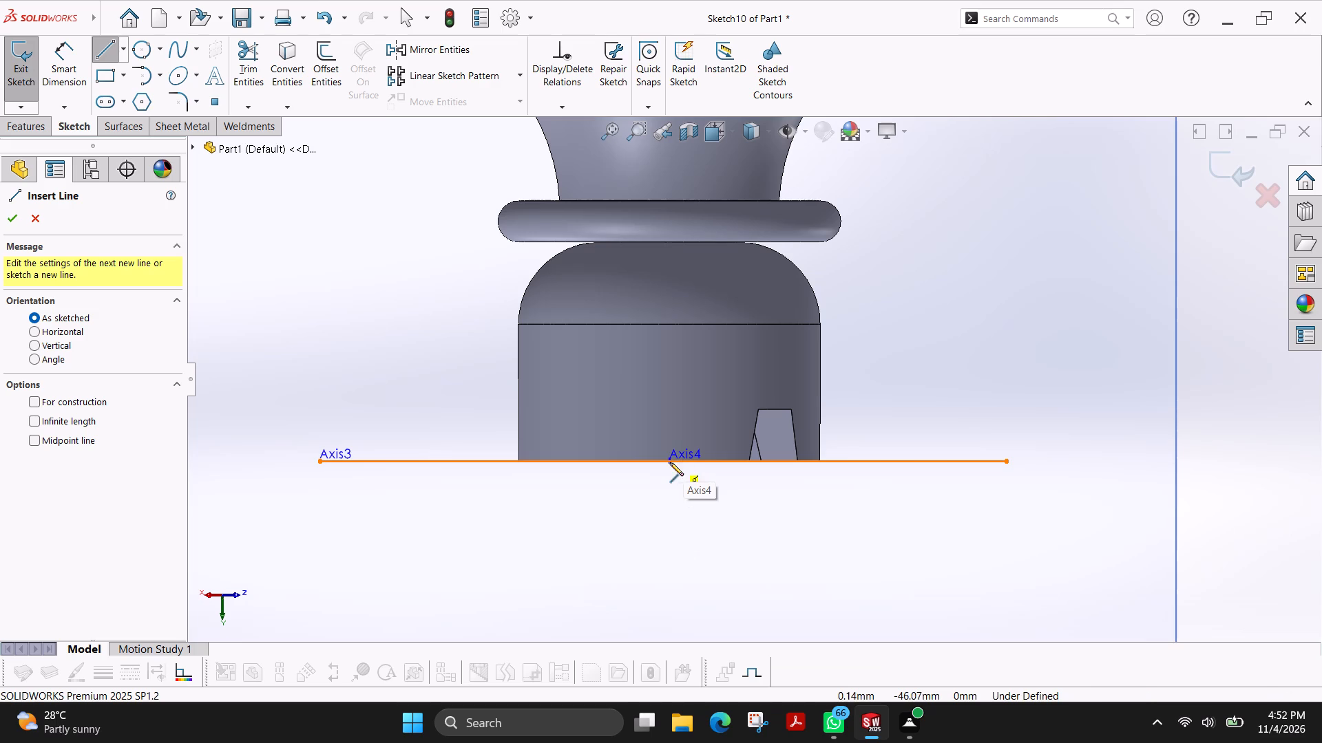
scroll(675, 557, "up", 2)
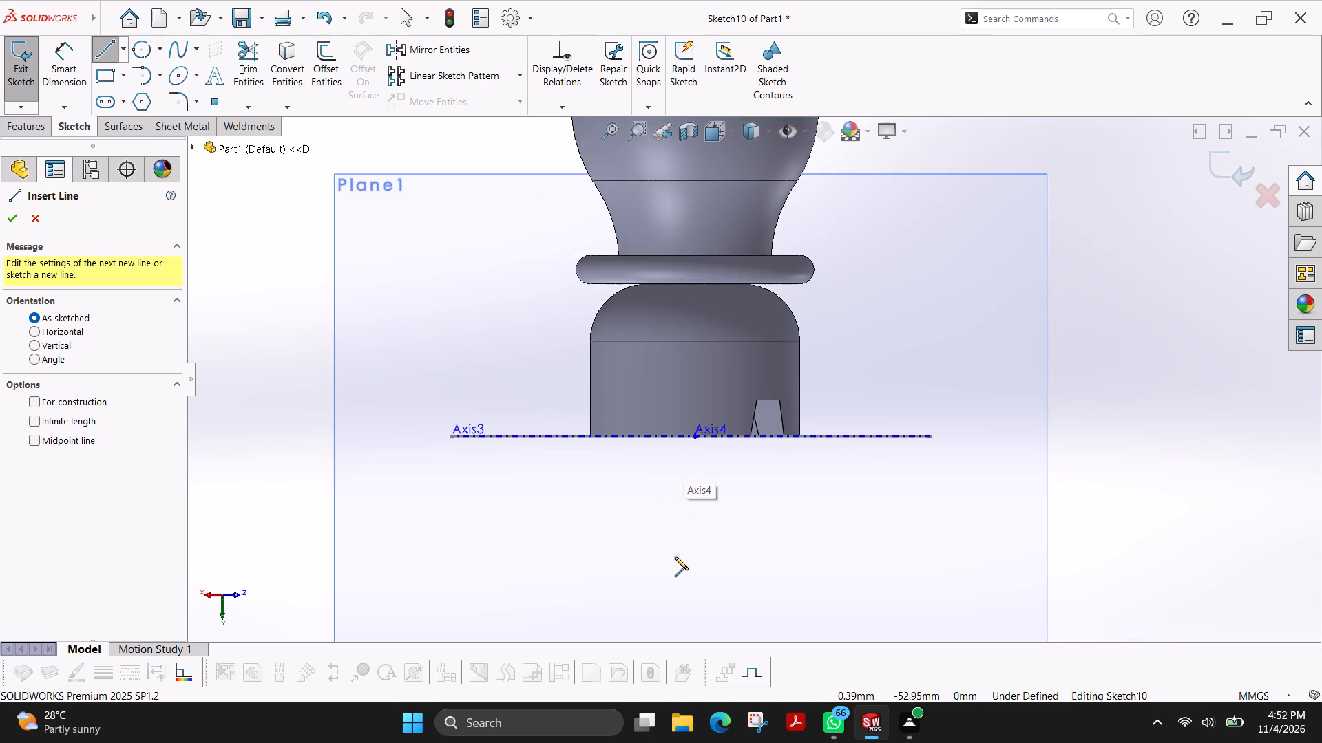
scroll(679, 555, "up", 3)
left_click(720, 162)
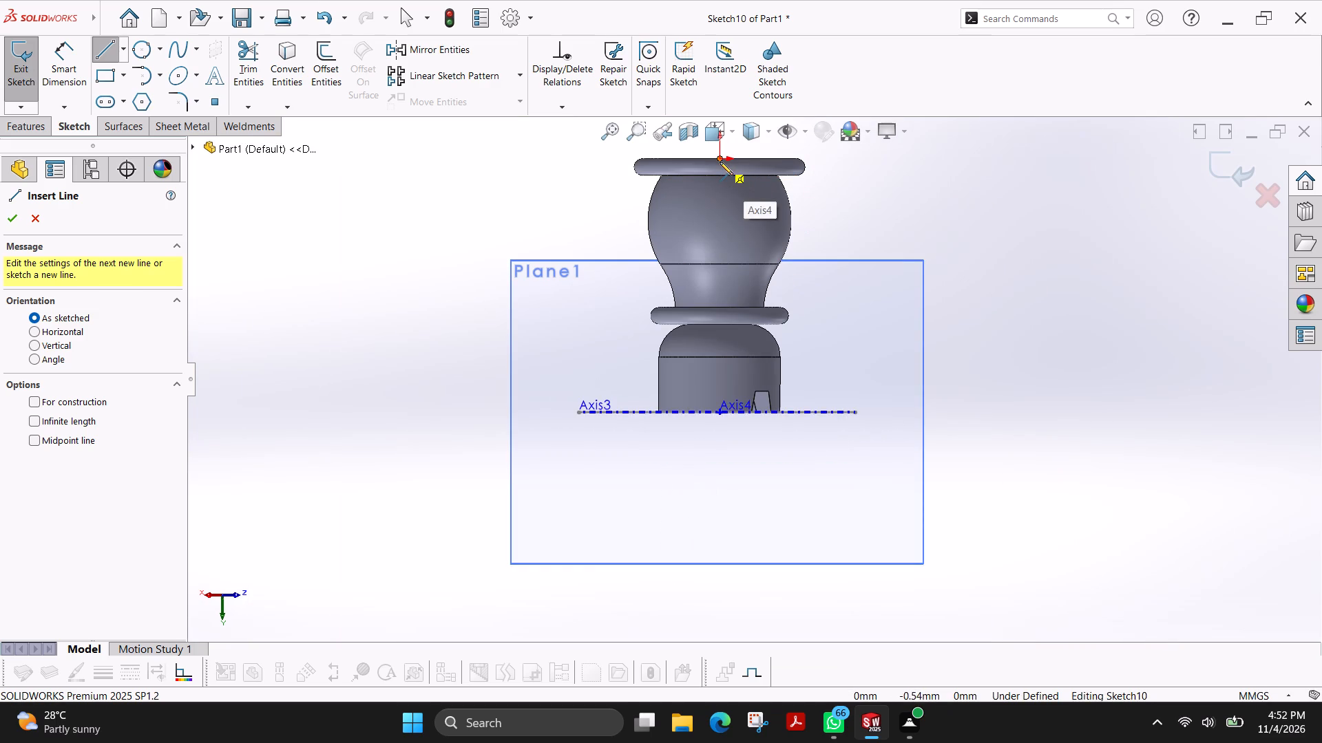
left_click(717, 544)
scroll(735, 418, "down", 12)
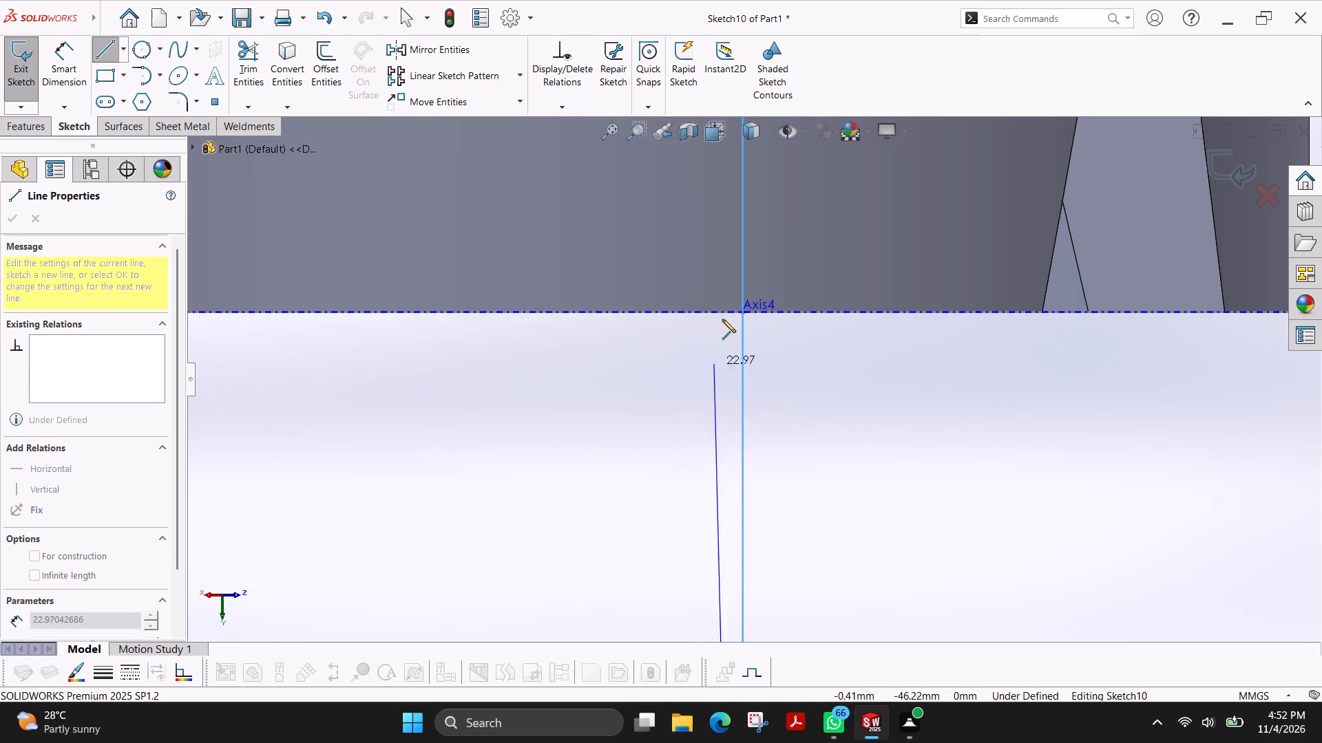
key("Escape")
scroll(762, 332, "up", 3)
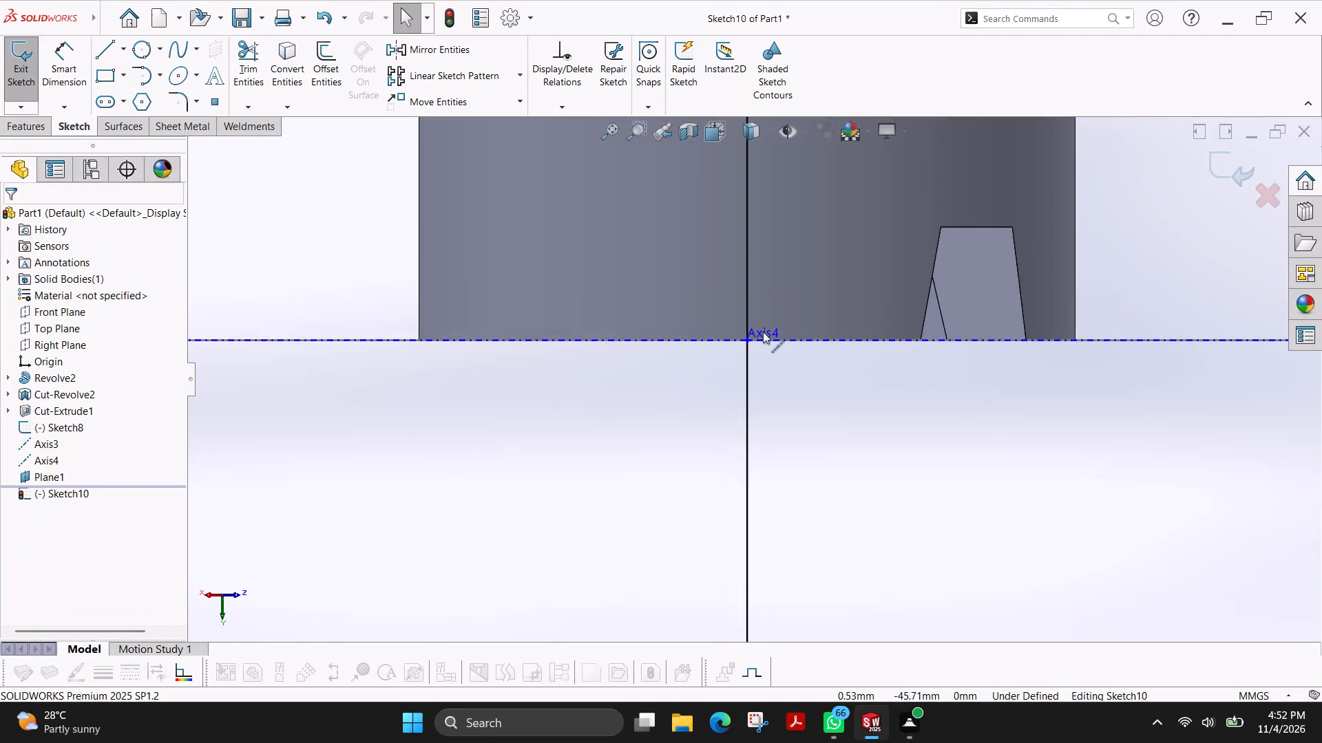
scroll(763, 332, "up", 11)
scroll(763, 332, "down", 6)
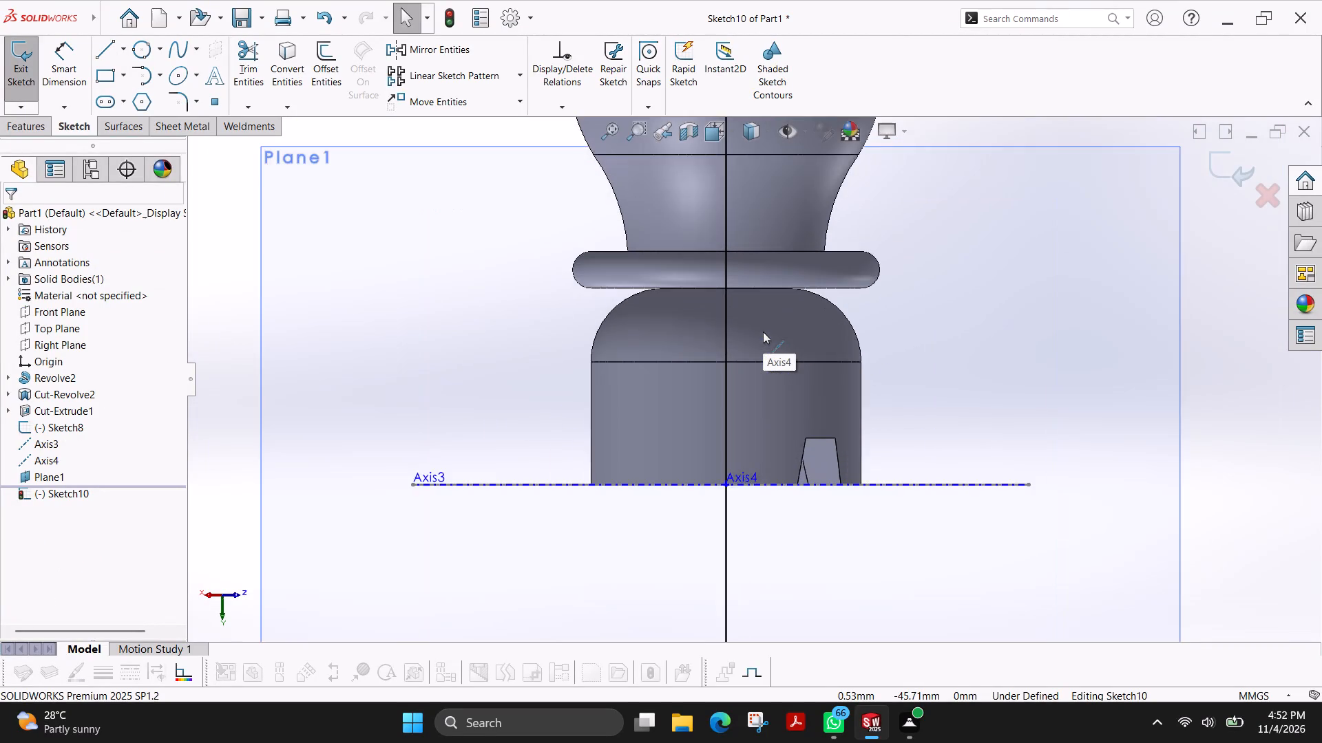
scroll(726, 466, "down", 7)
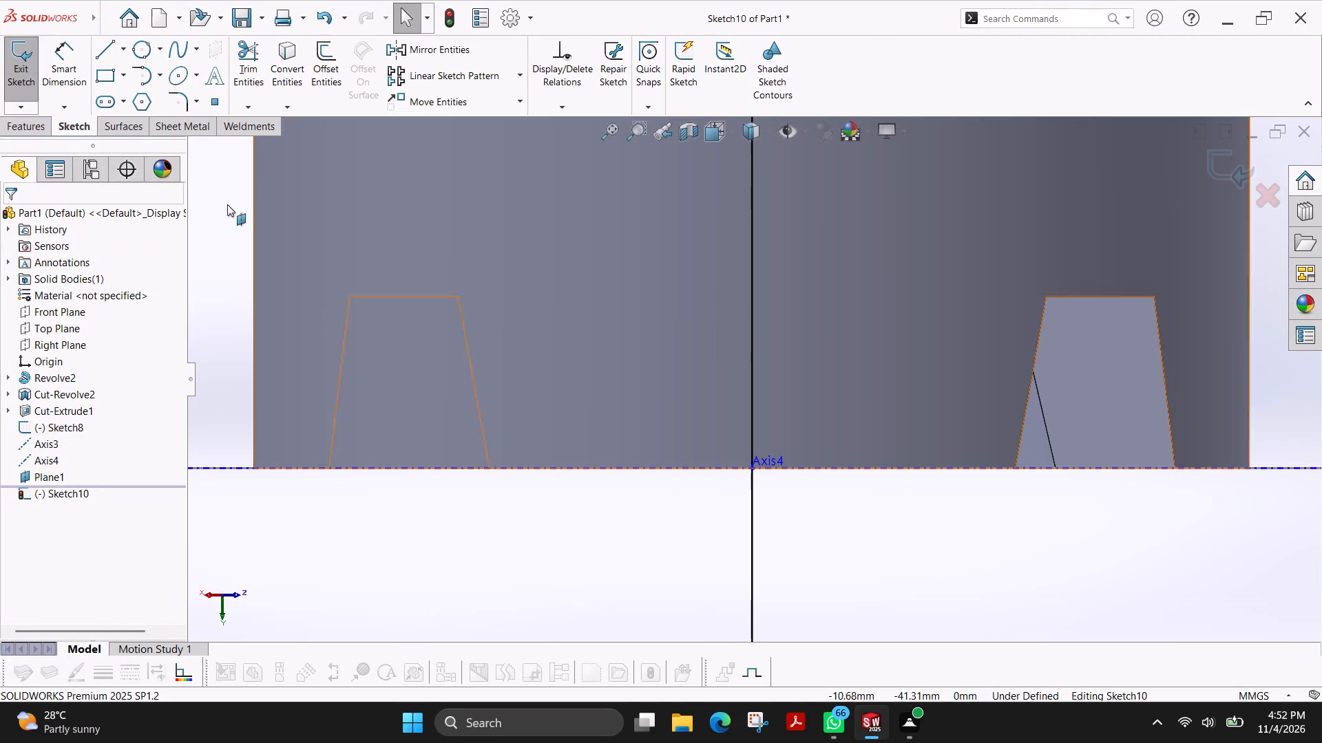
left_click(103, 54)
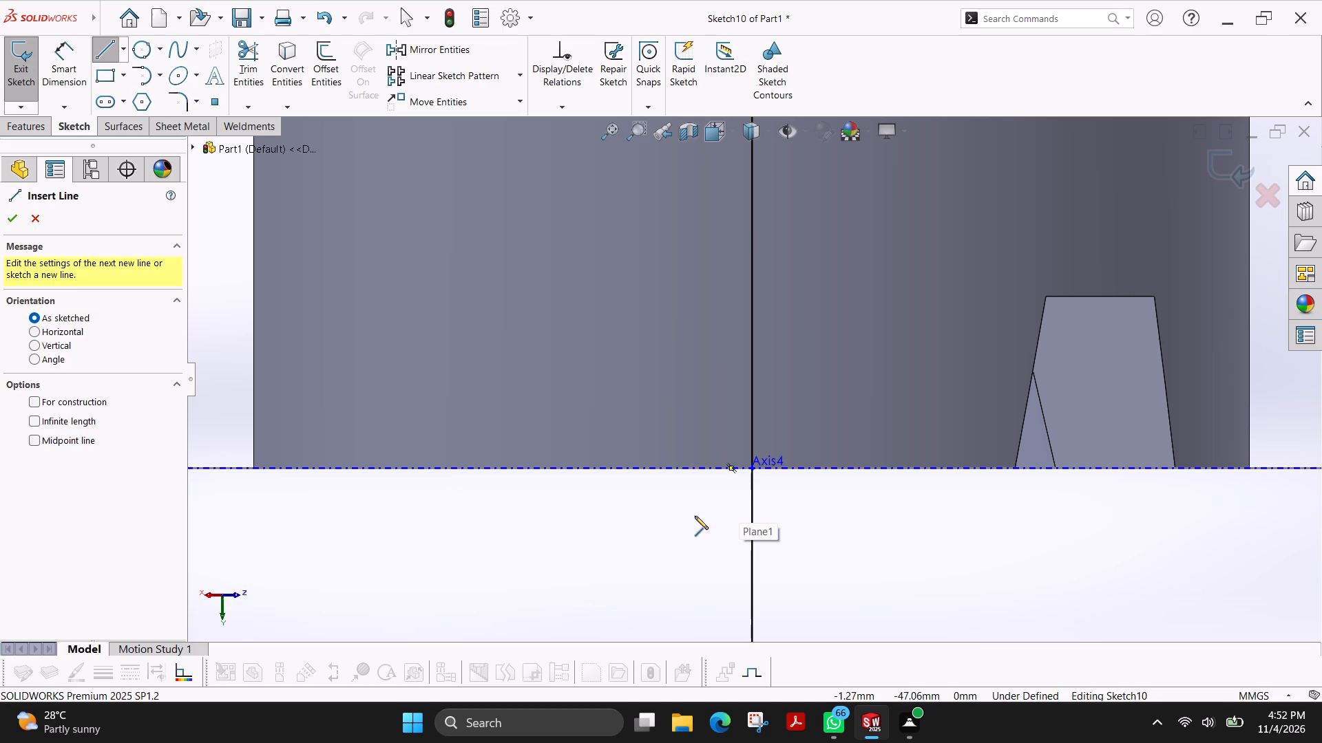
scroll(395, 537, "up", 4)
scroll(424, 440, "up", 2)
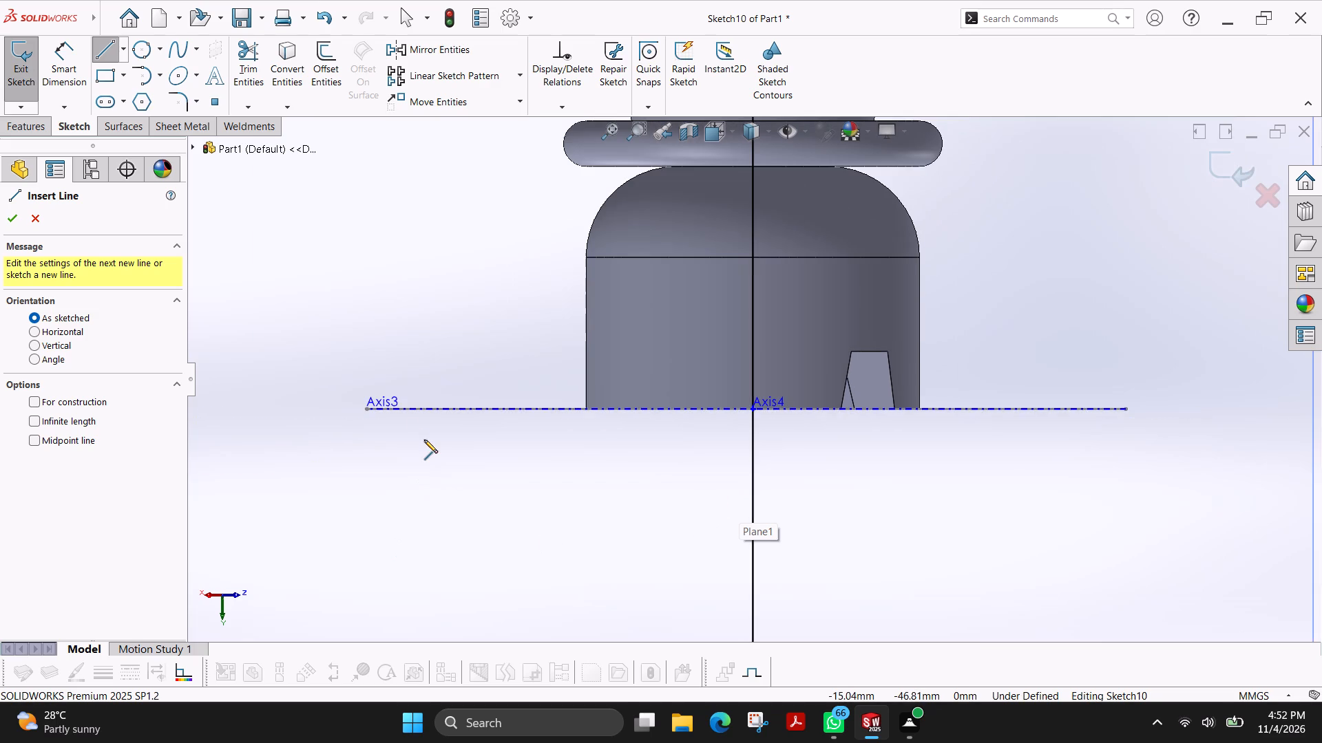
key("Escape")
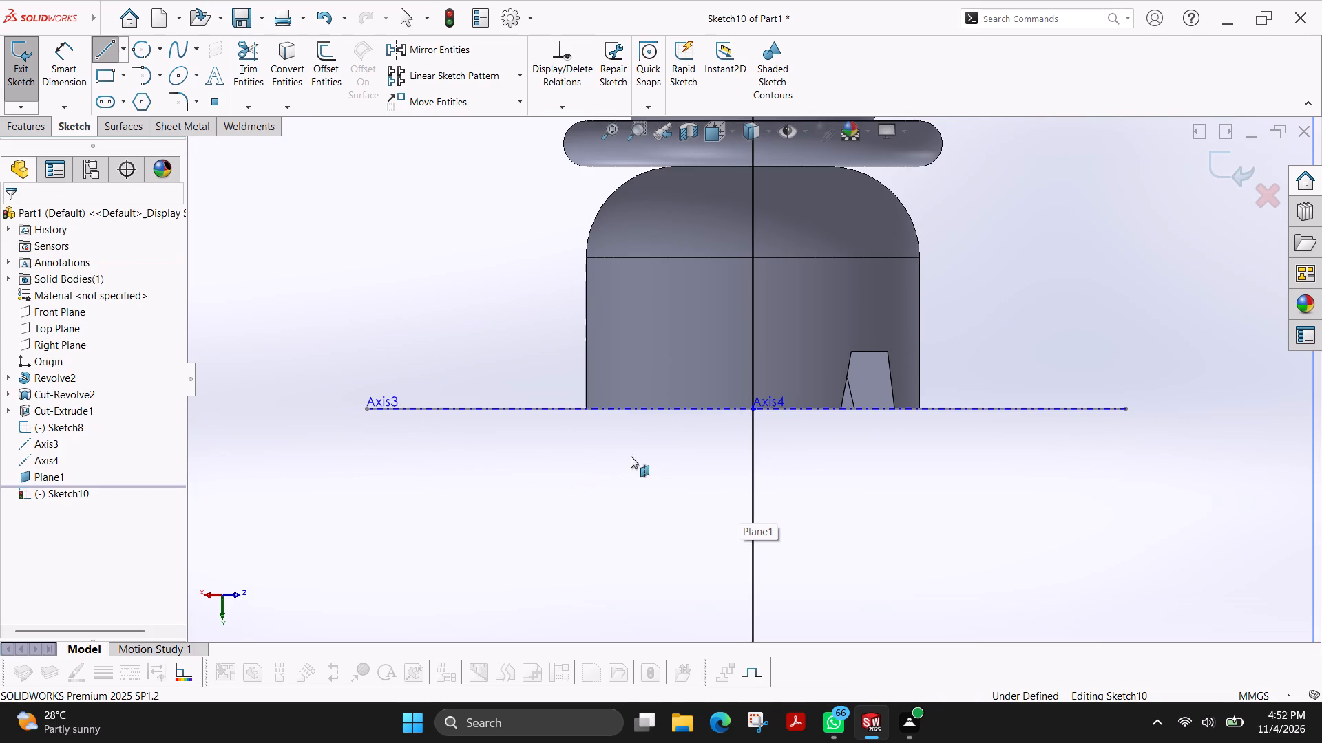
Sketch a closed trapezoid across the vertical line, about 2.9 mm wide along the head's rim and about 1.1 mm at its narrow end.
scroll(750, 412, "down", 3)
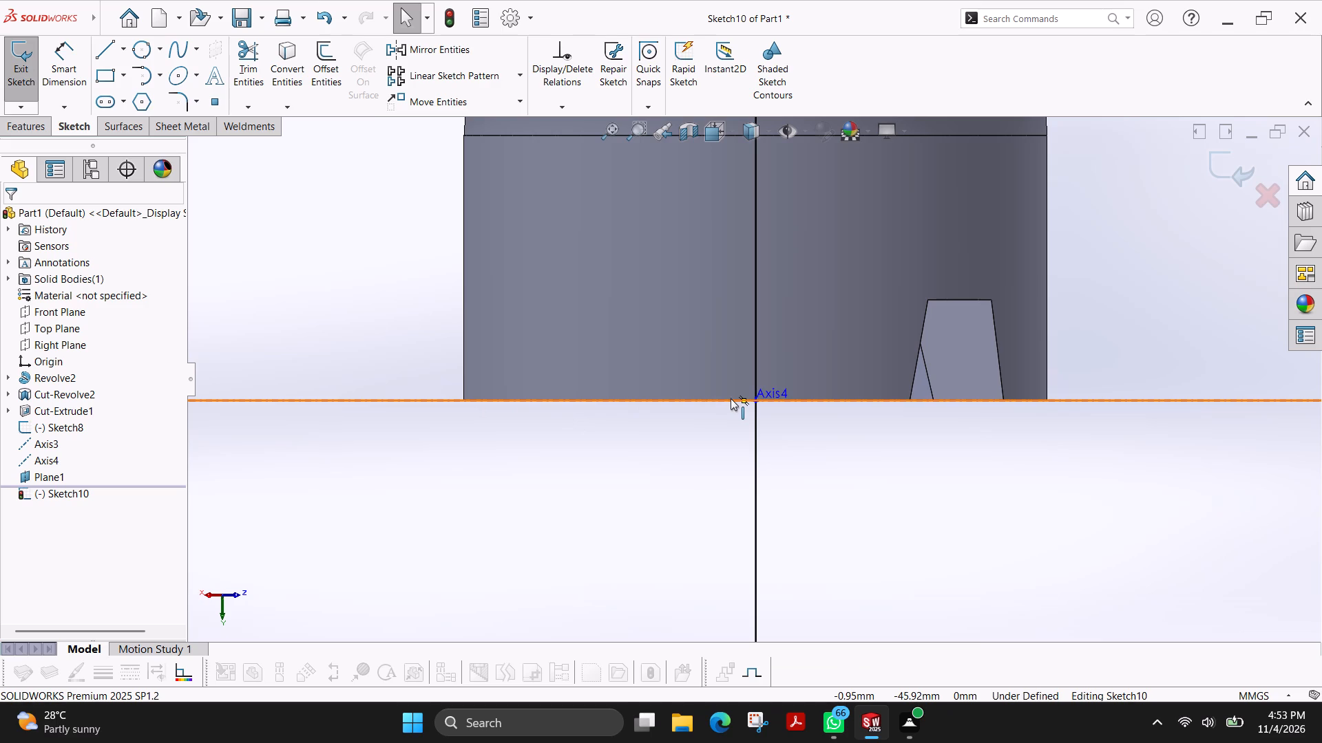
scroll(731, 398, "up", 1)
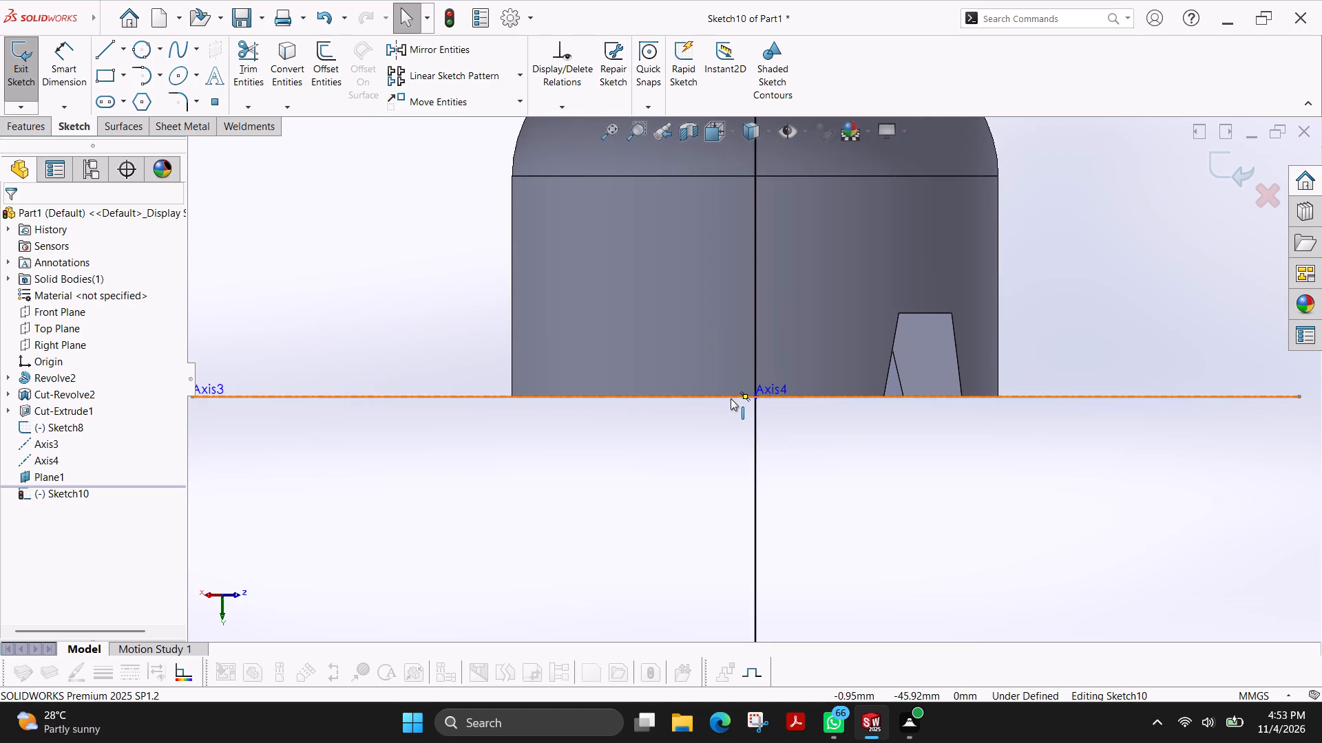
scroll(765, 413, "down", 4)
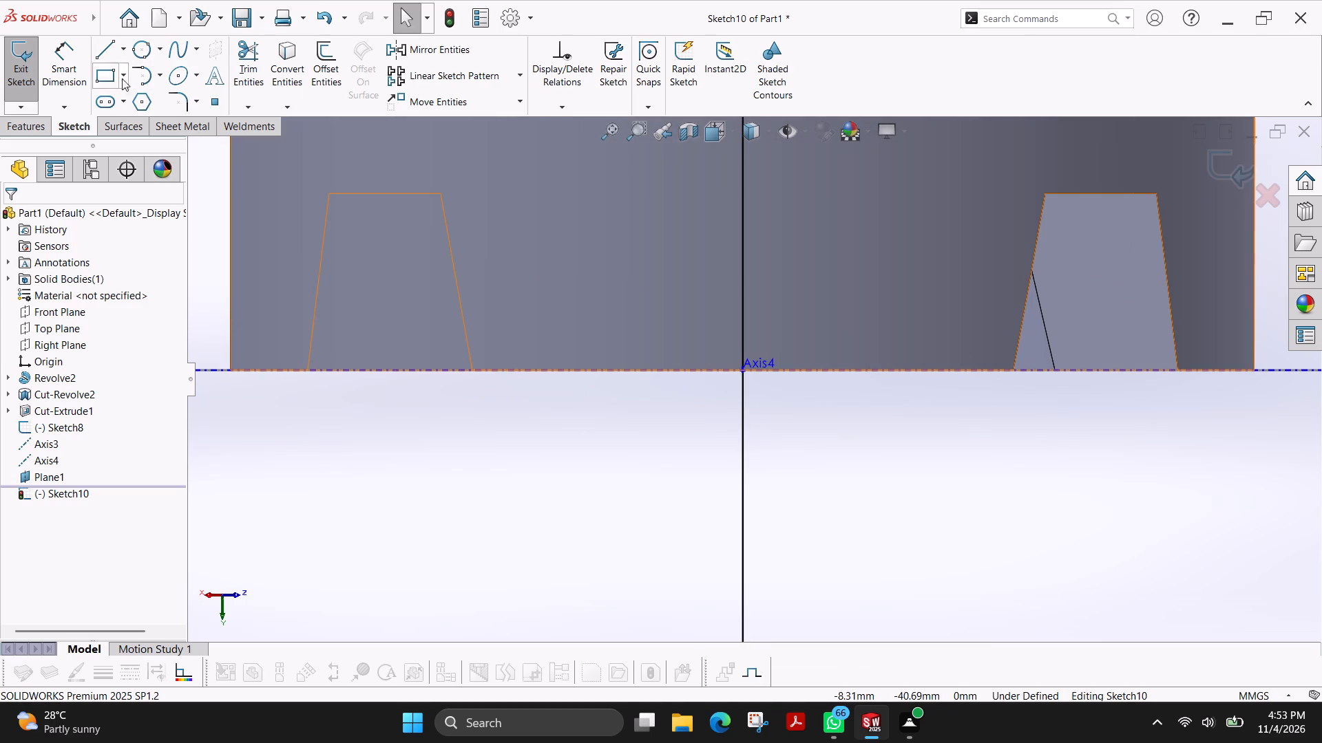
left_click(112, 58)
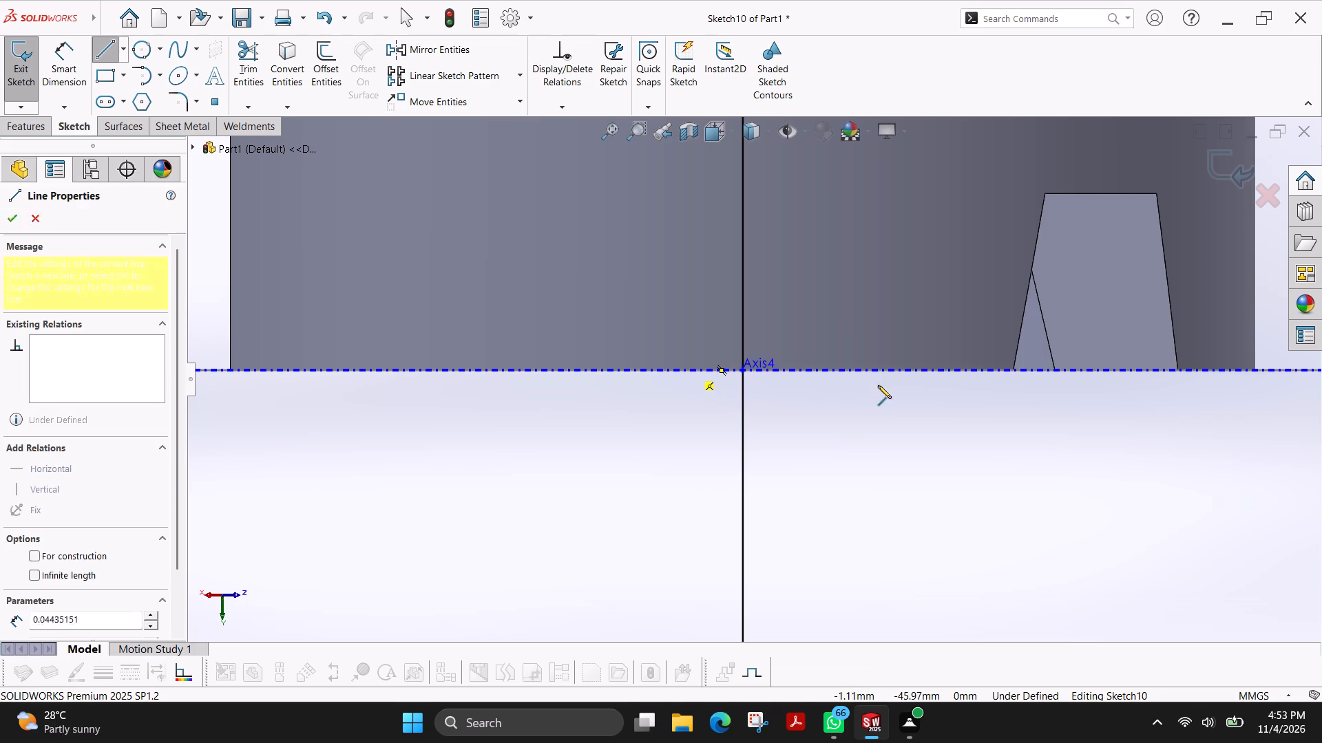
left_click(823, 369)
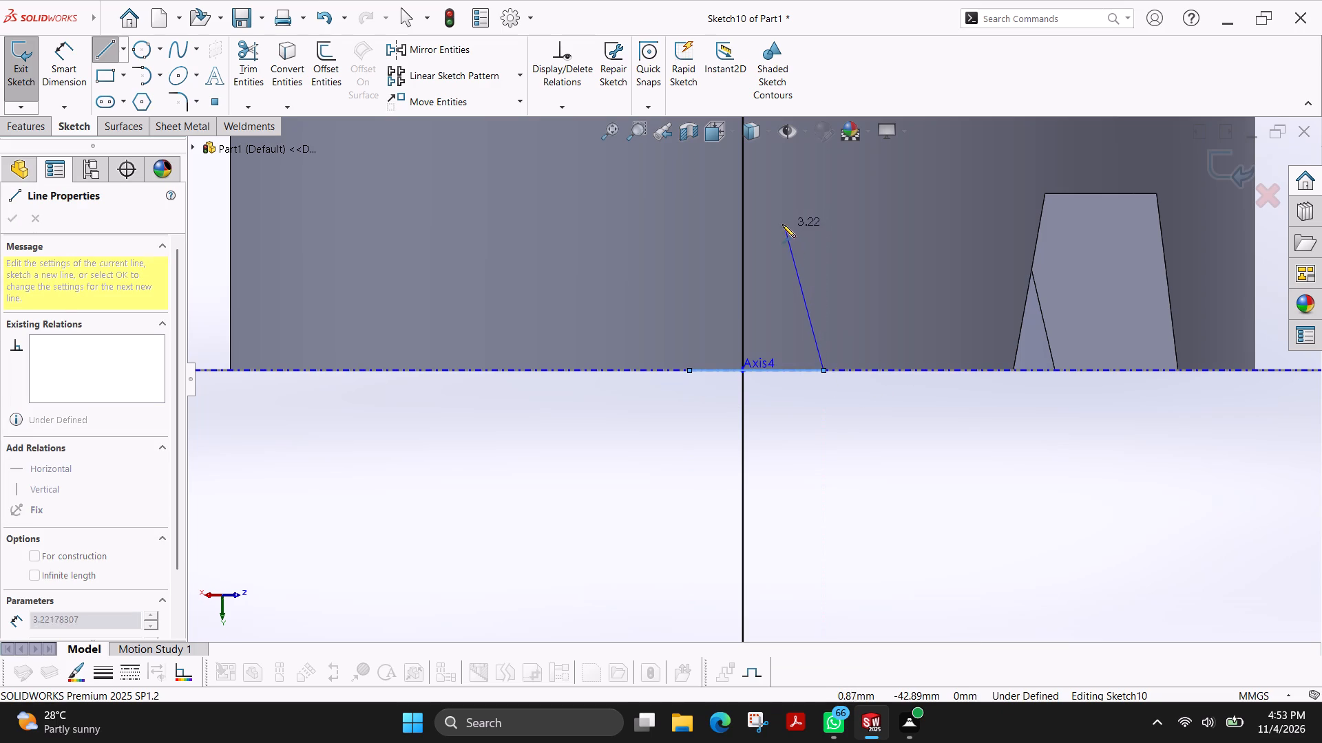
left_click(773, 223)
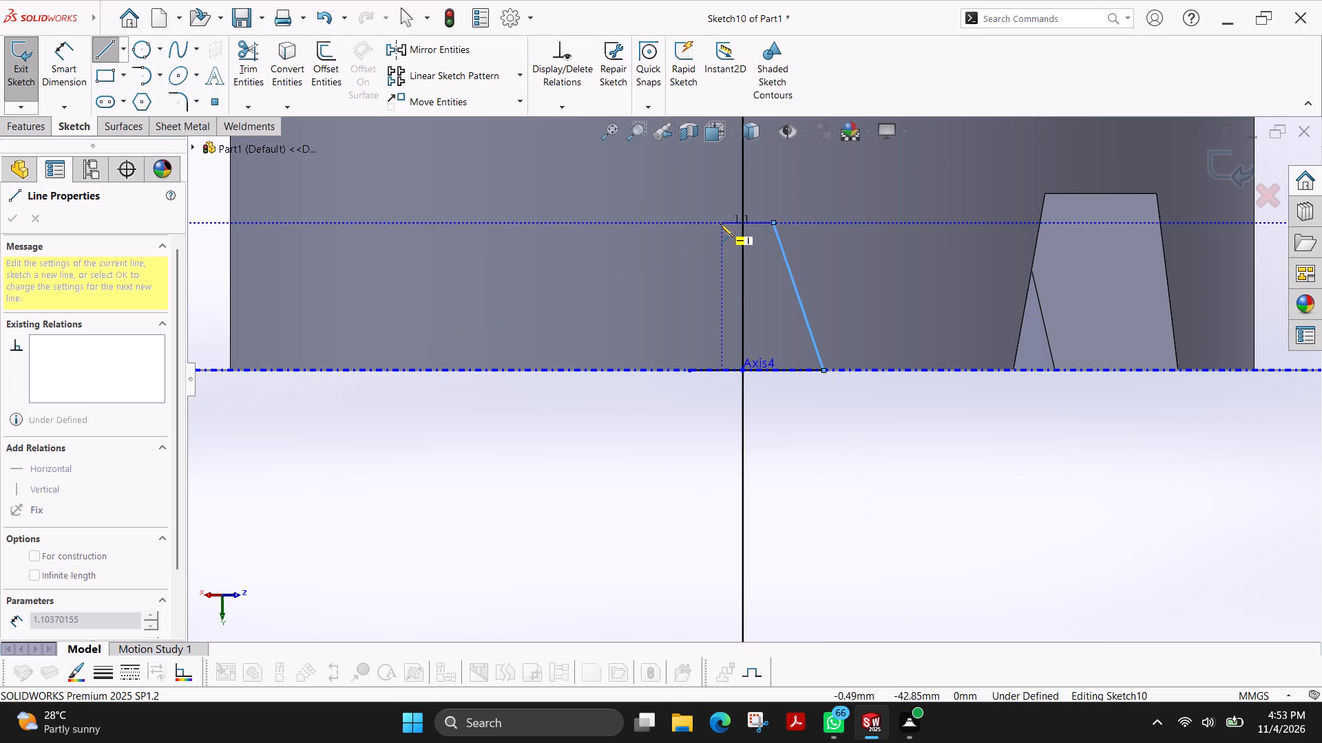
left_click(719, 224)
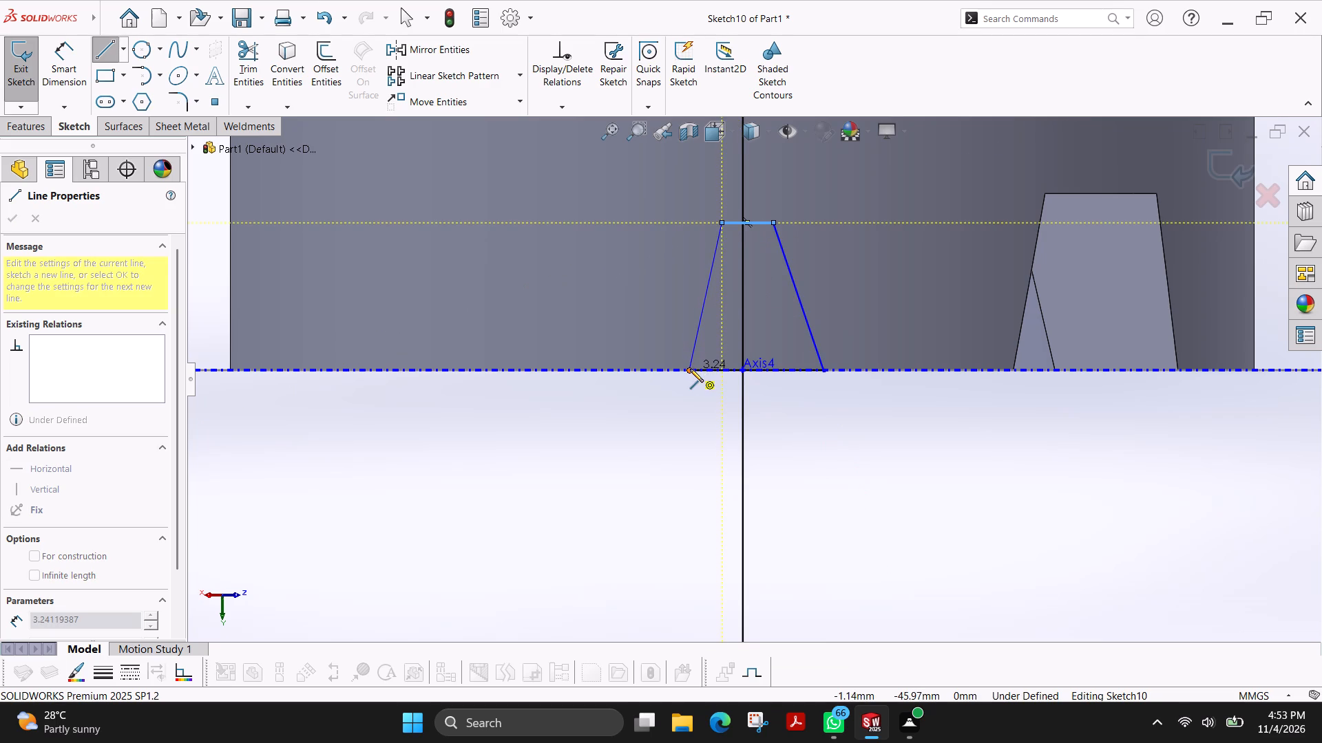
left_click(687, 371)
key("Escape")
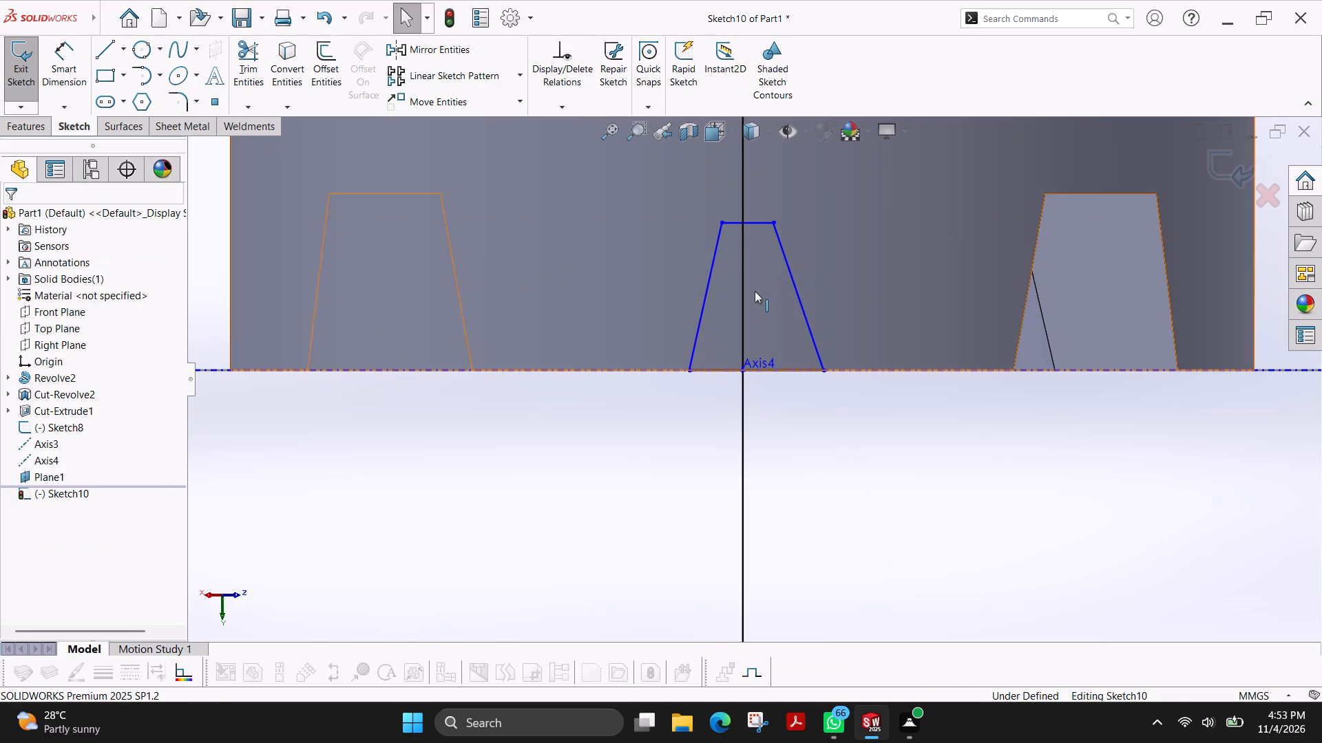
Dimension the trapezoid's wide edge along the head's rim to 5 mm.
left_click(54, 61)
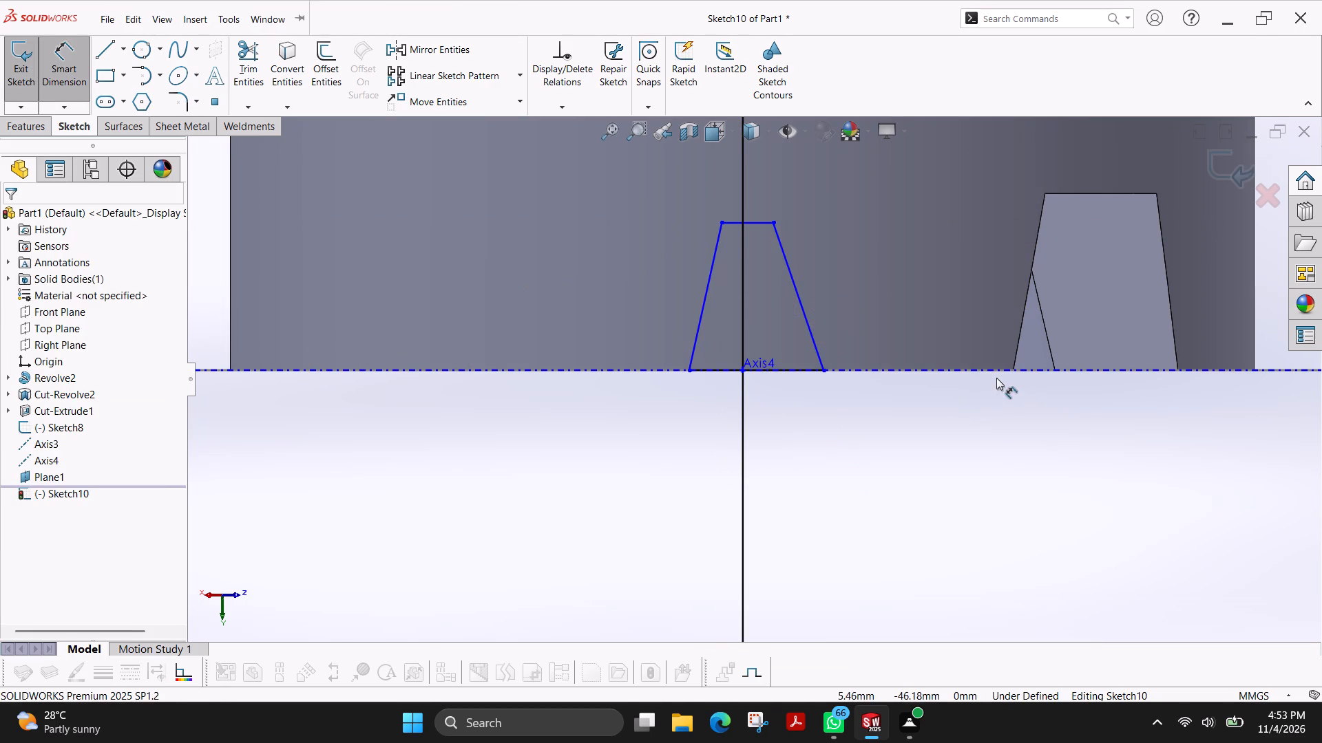
left_click(794, 367)
left_click(795, 453)
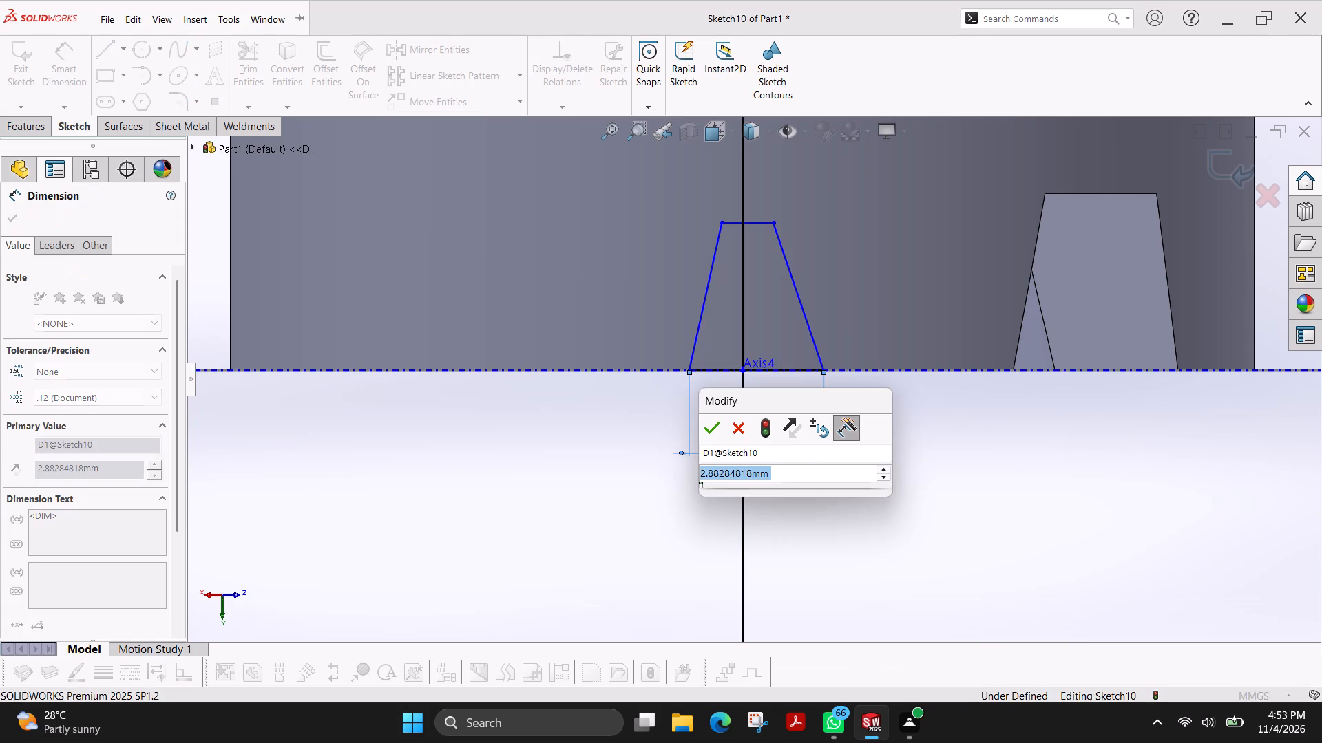
key("5")
key("Return")
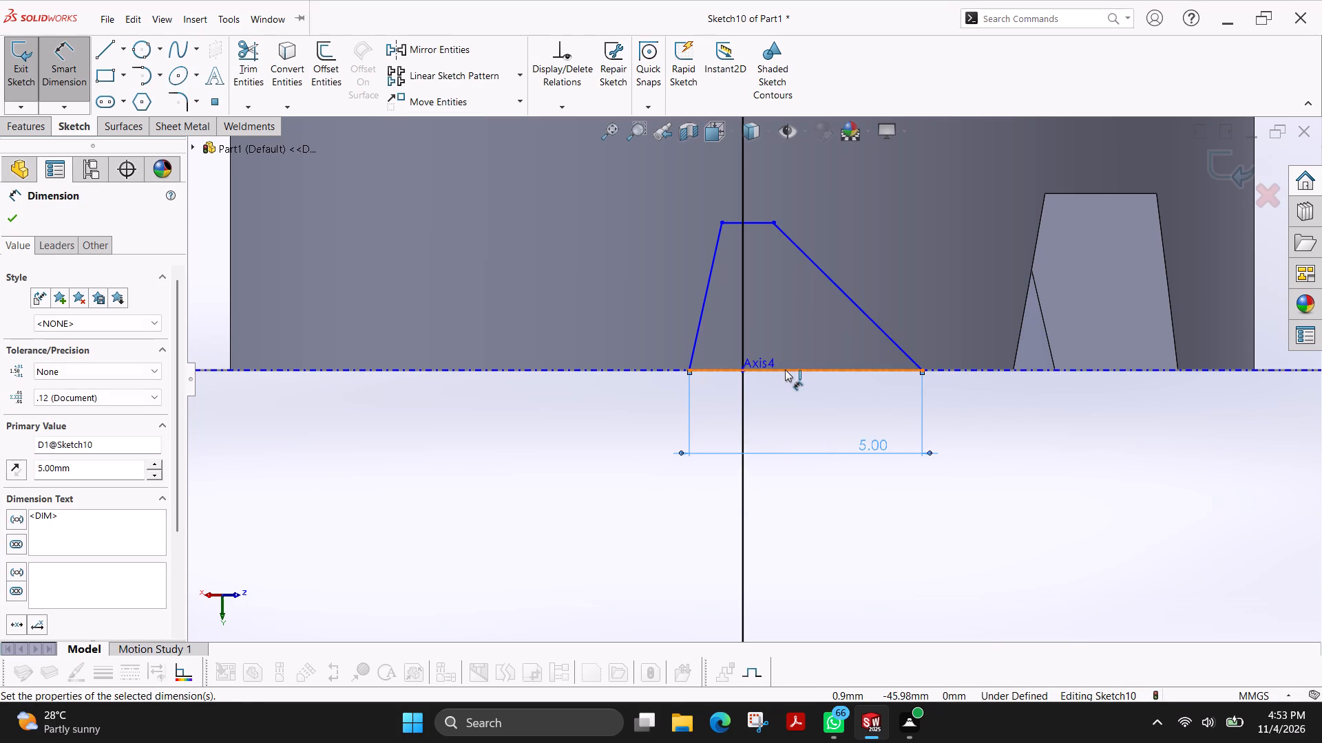
Dimension the height between the trapezoid's wide and narrow edges to 4 mm.
left_click(785, 369)
left_click(757, 219)
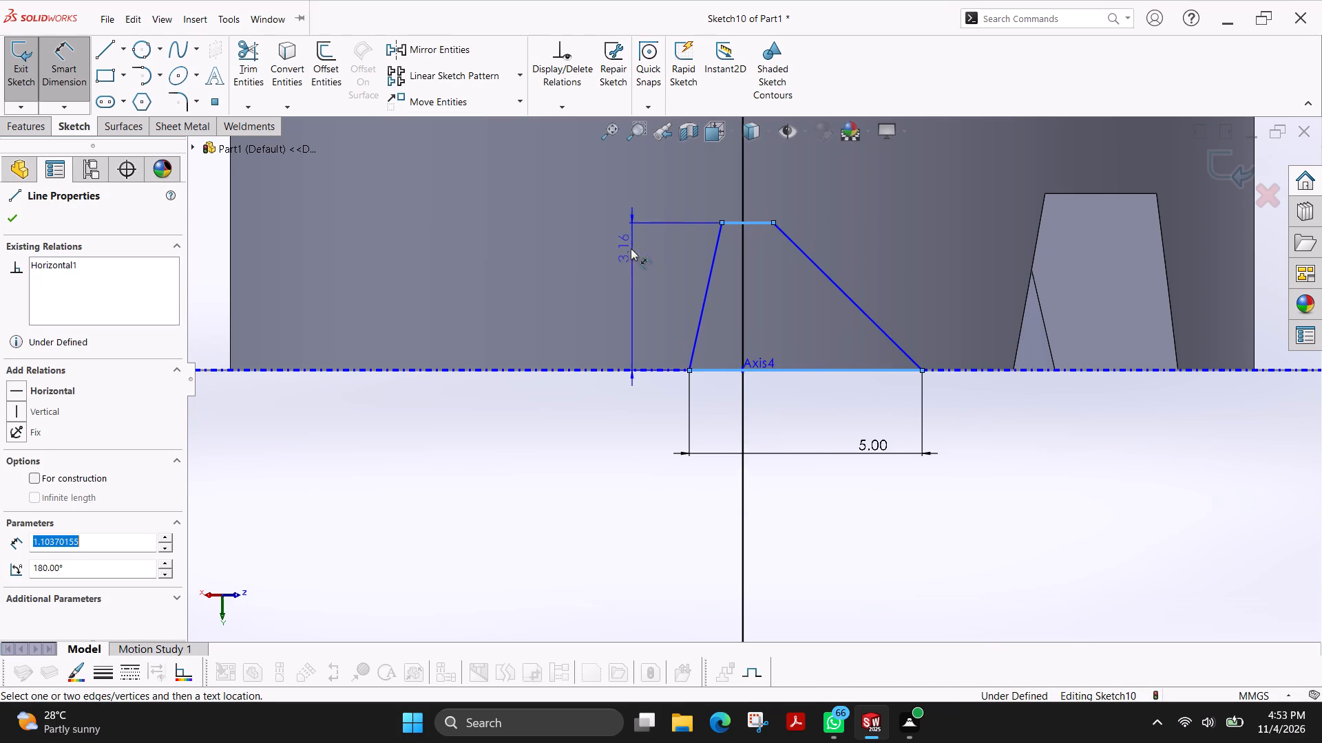
left_click(610, 258)
key("4")
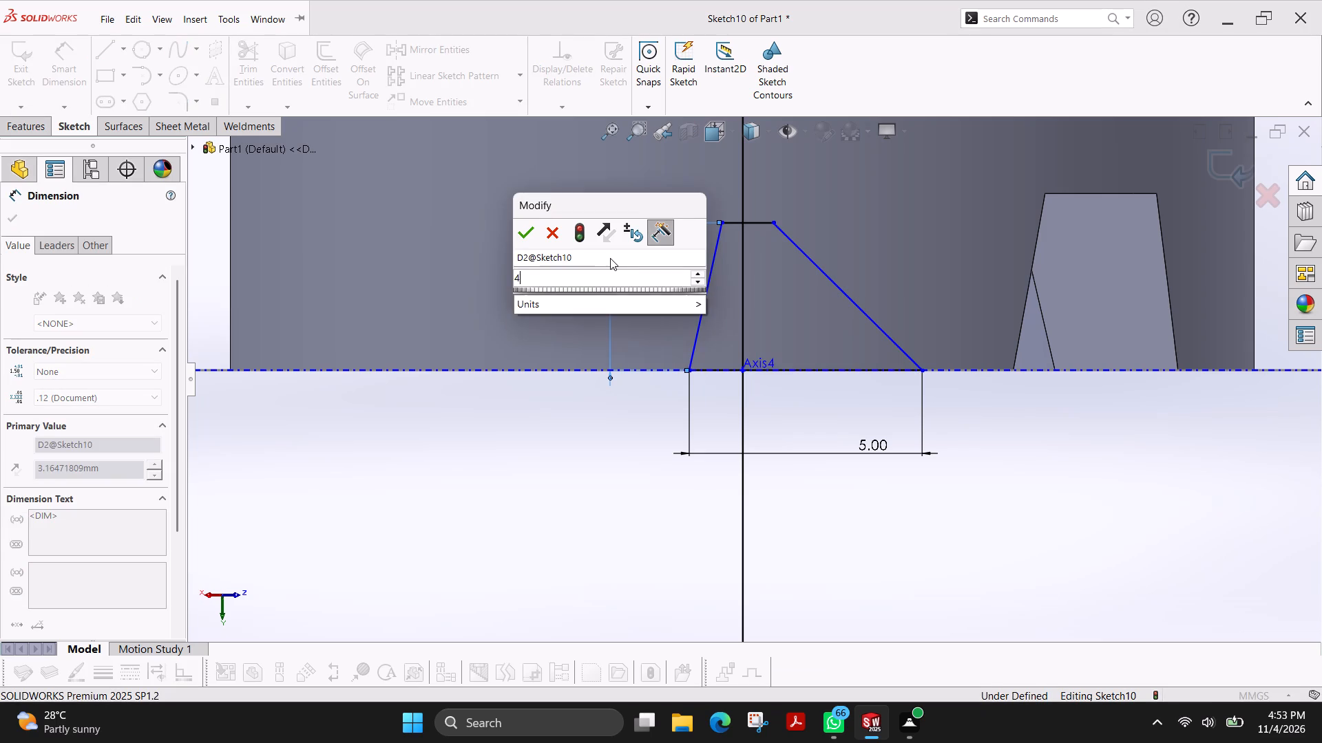
key("Return")
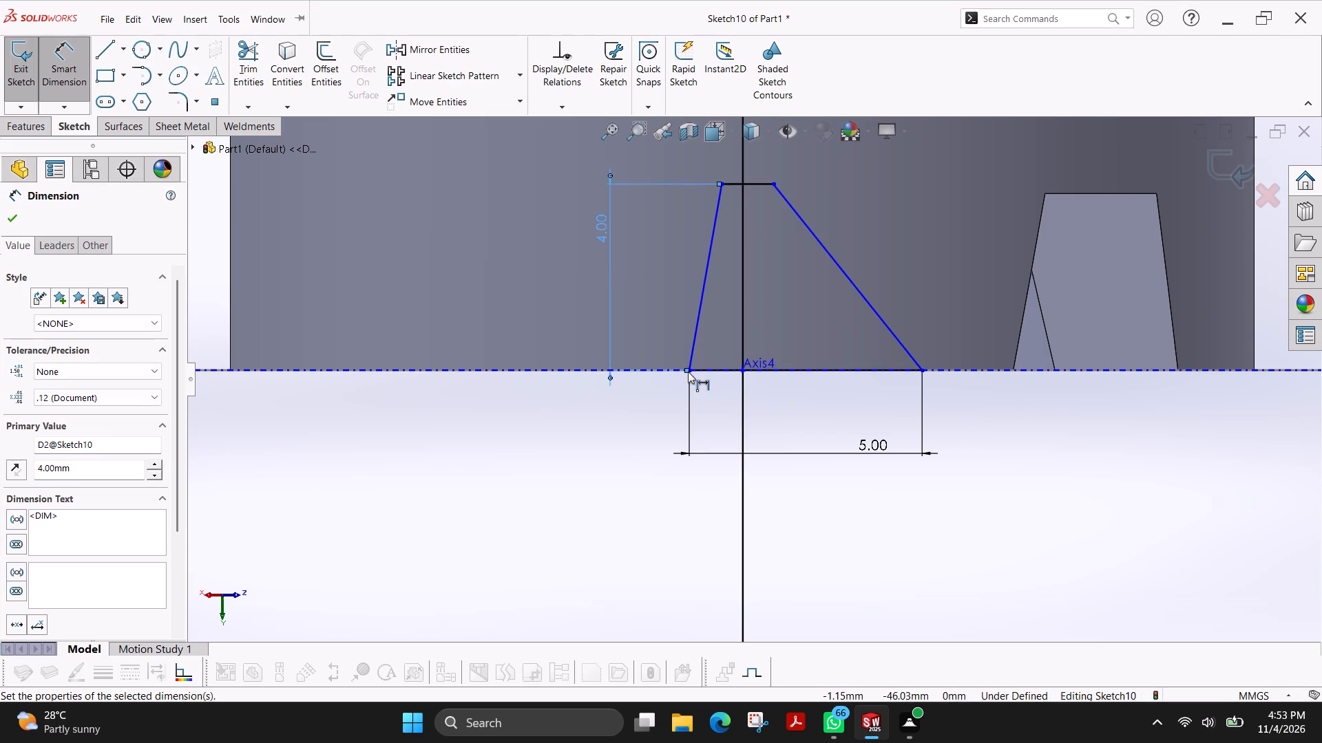
Dimension the distance from the wide edge's end point to the vertical centre line to 2.5 mm.
left_click(690, 371)
left_click(740, 392)
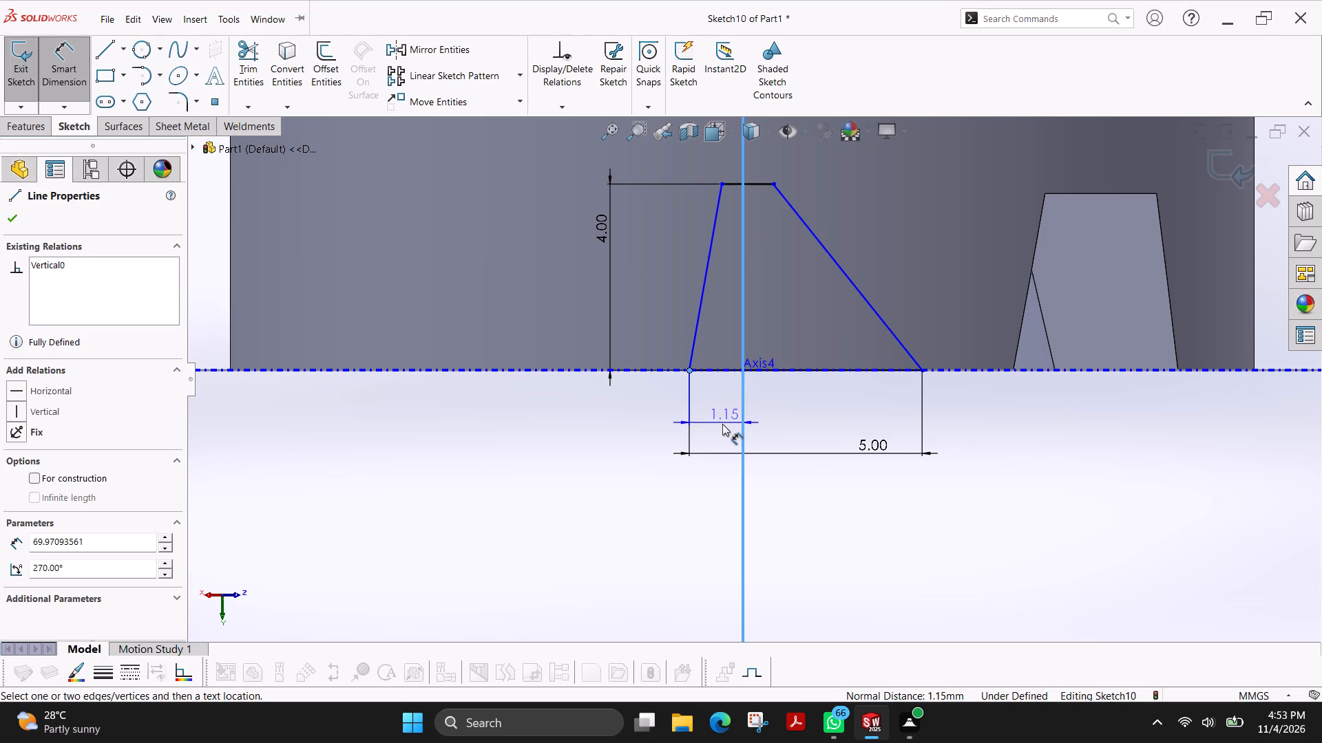
left_click(718, 426)
type("2.5")
key("Return")
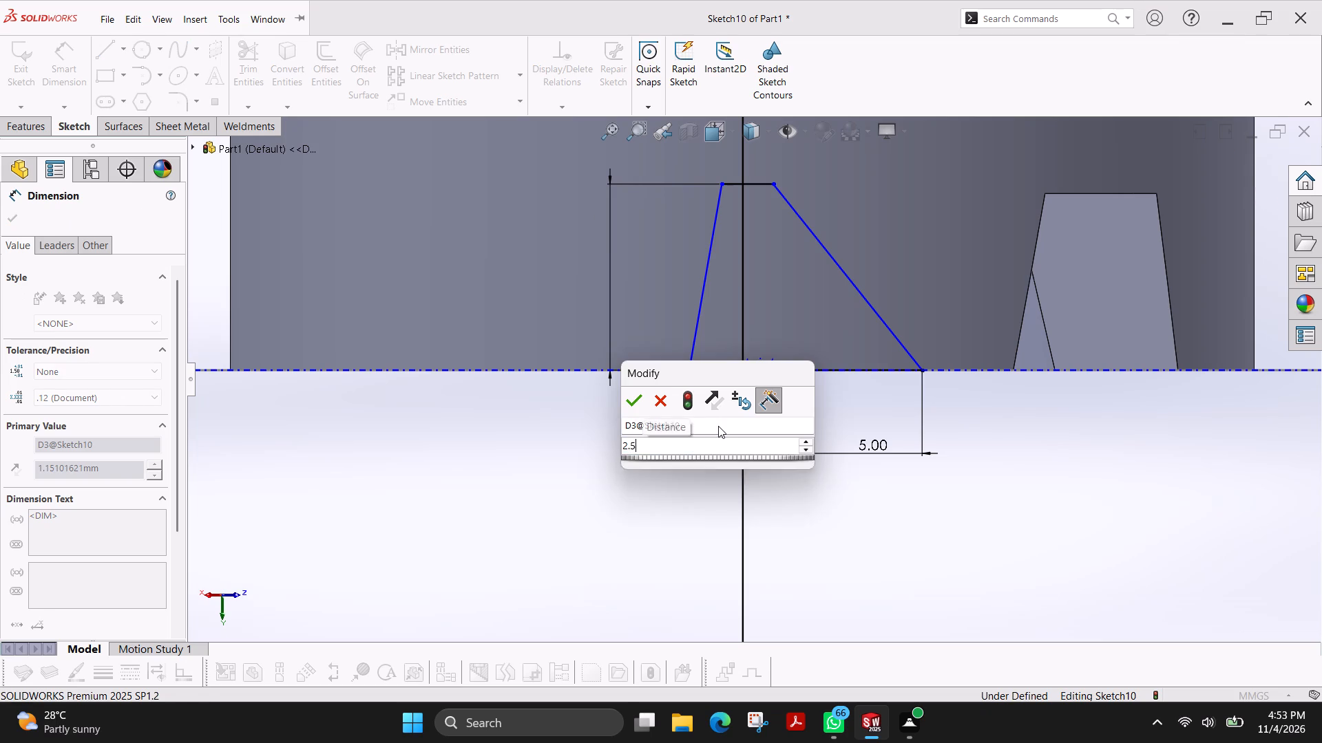
Dimension the angle between the trapezoid's two slanted sides to 24°.
scroll(768, 299, "up", 2)
scroll(764, 299, "down", 1)
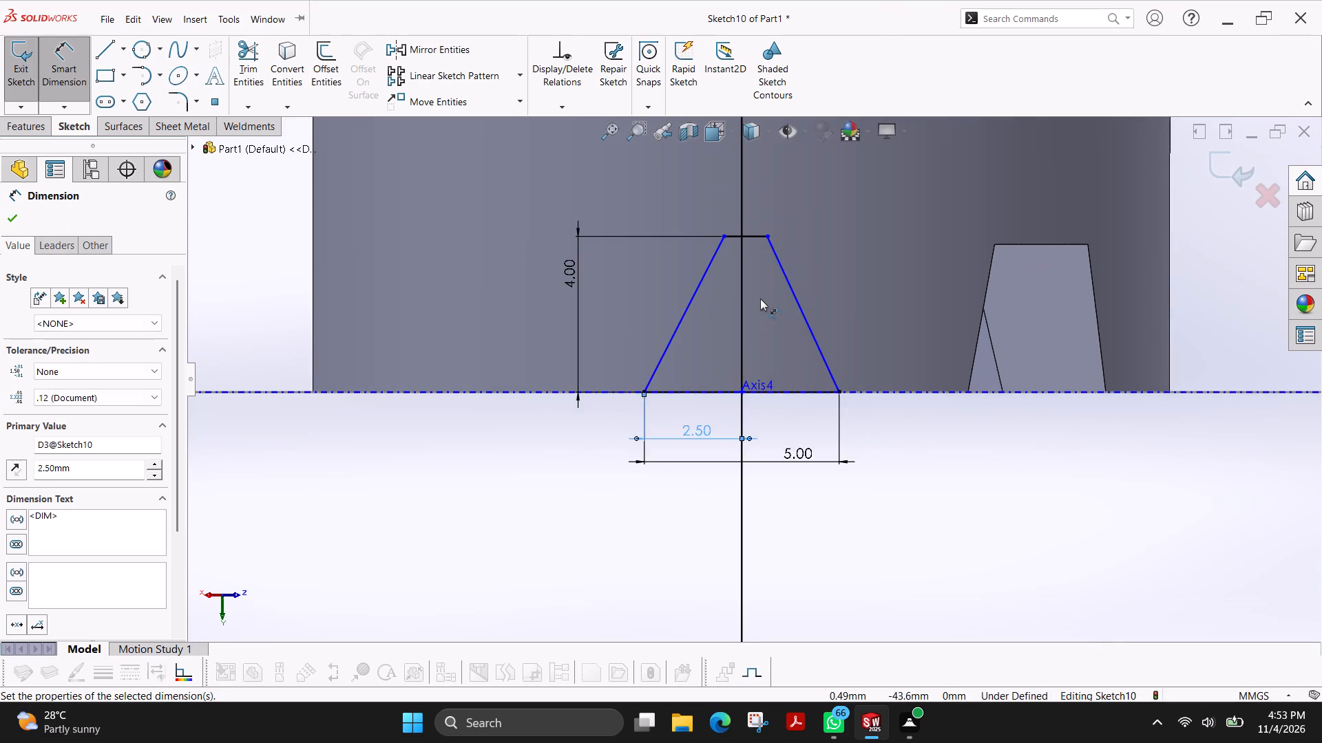
scroll(760, 299, "down", 1)
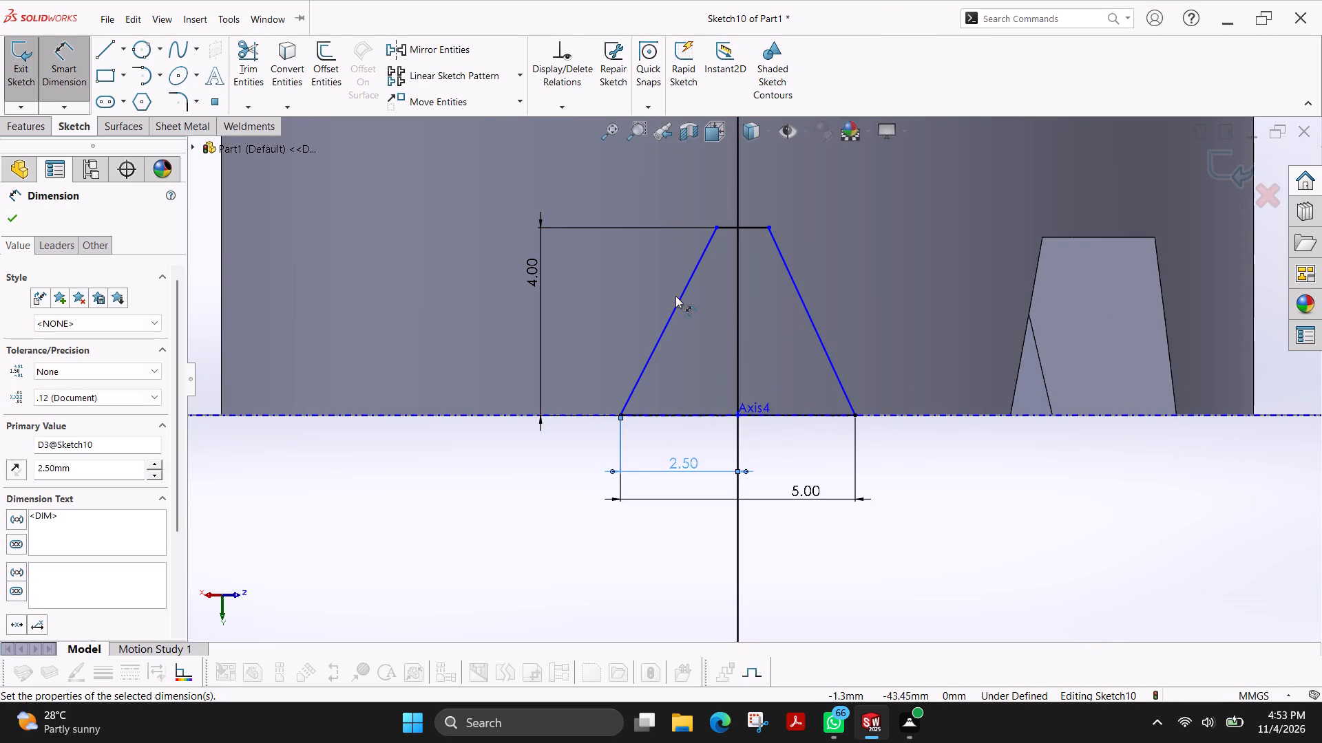
left_click(680, 302)
left_click(805, 311)
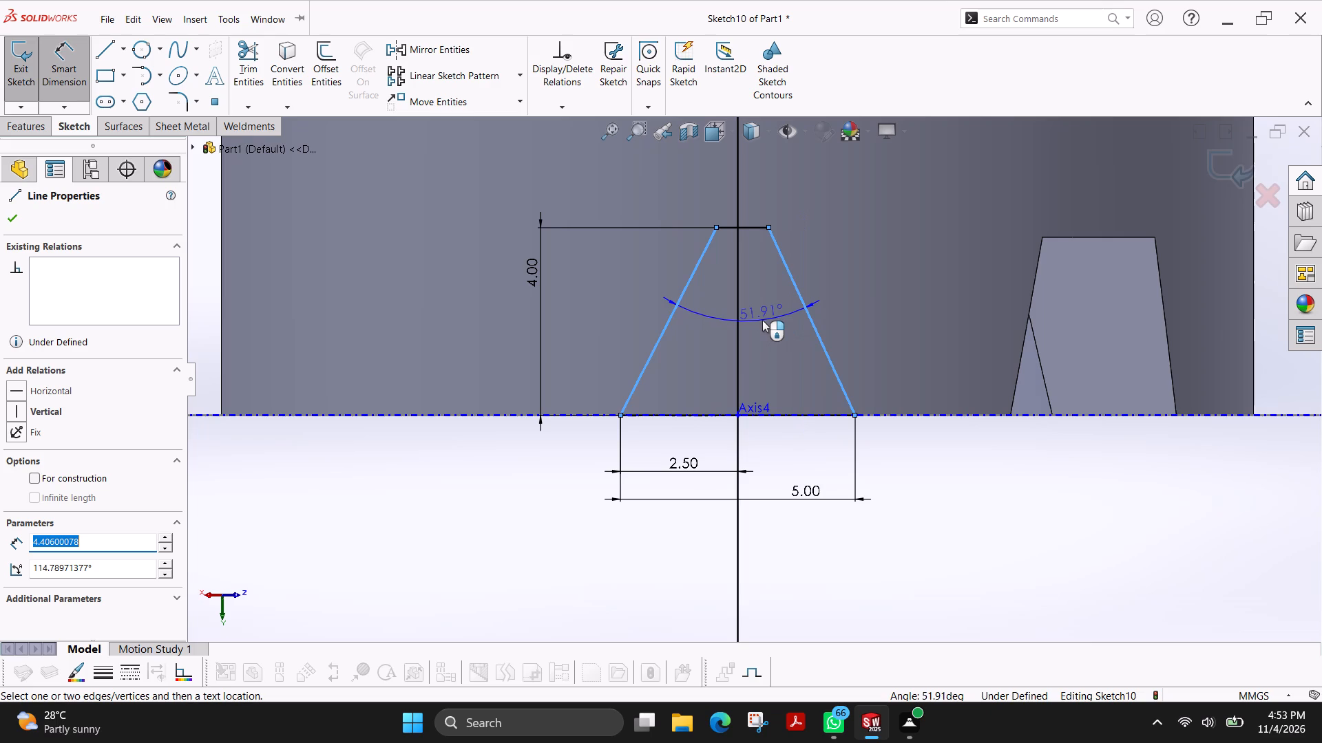
left_click(762, 320)
type("24")
key("Return")
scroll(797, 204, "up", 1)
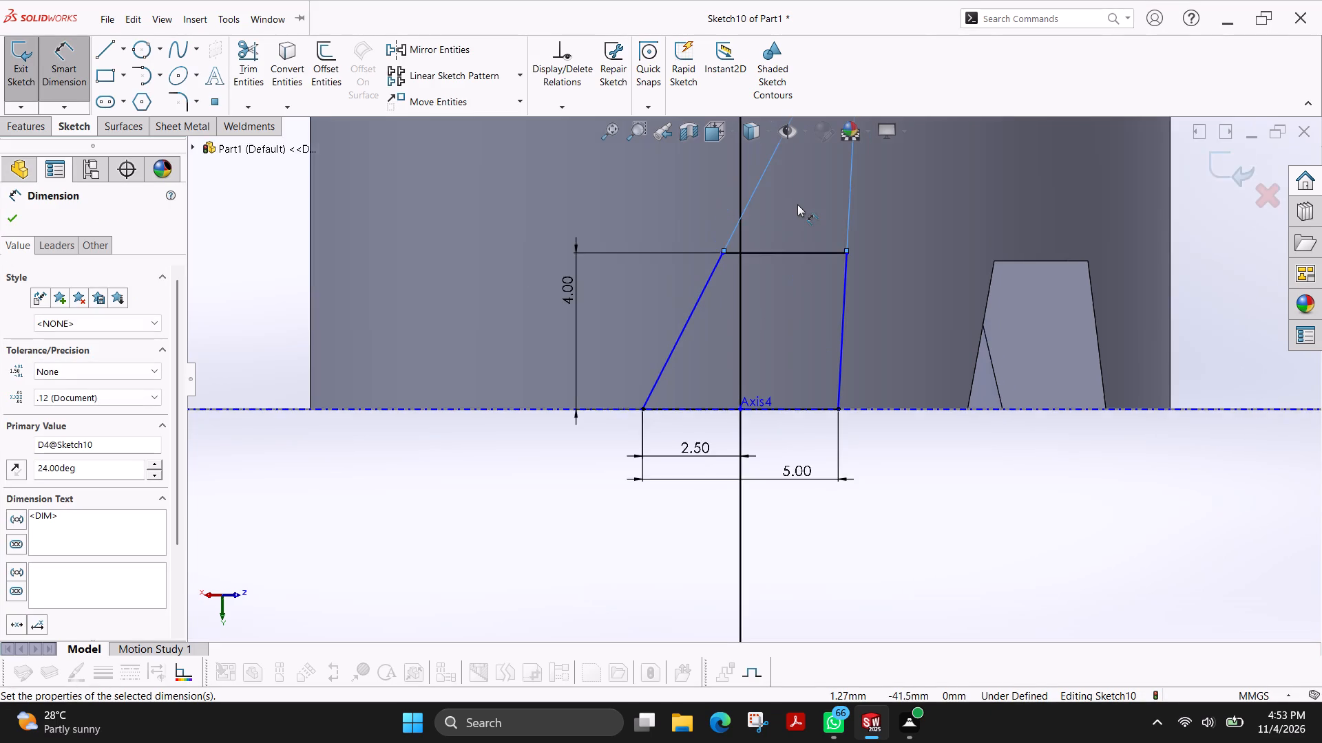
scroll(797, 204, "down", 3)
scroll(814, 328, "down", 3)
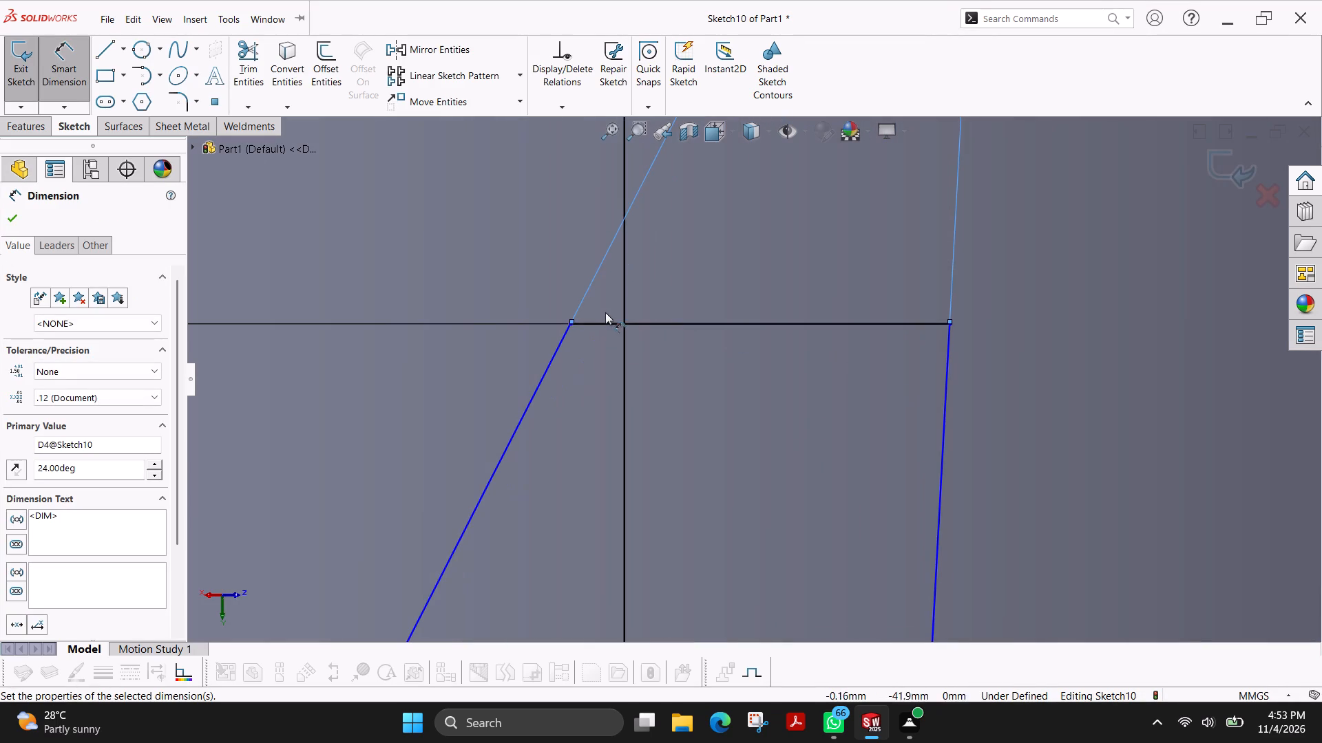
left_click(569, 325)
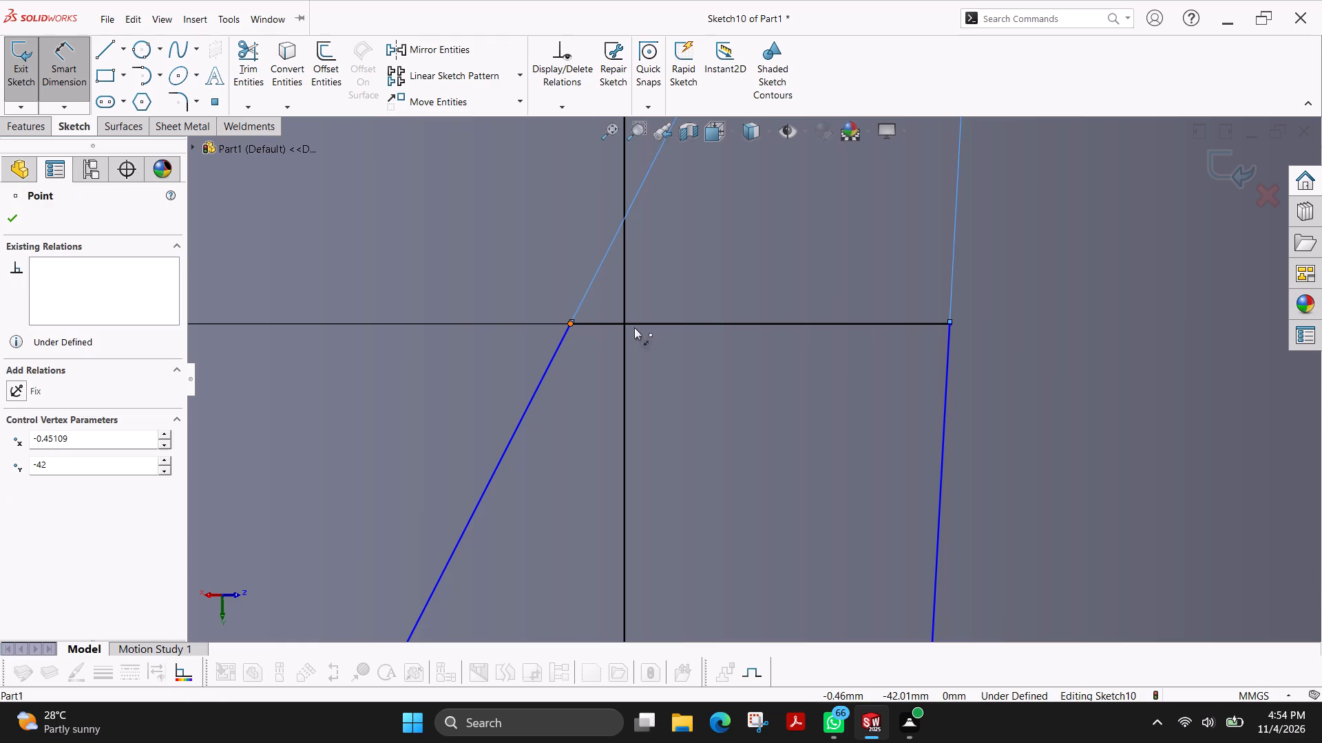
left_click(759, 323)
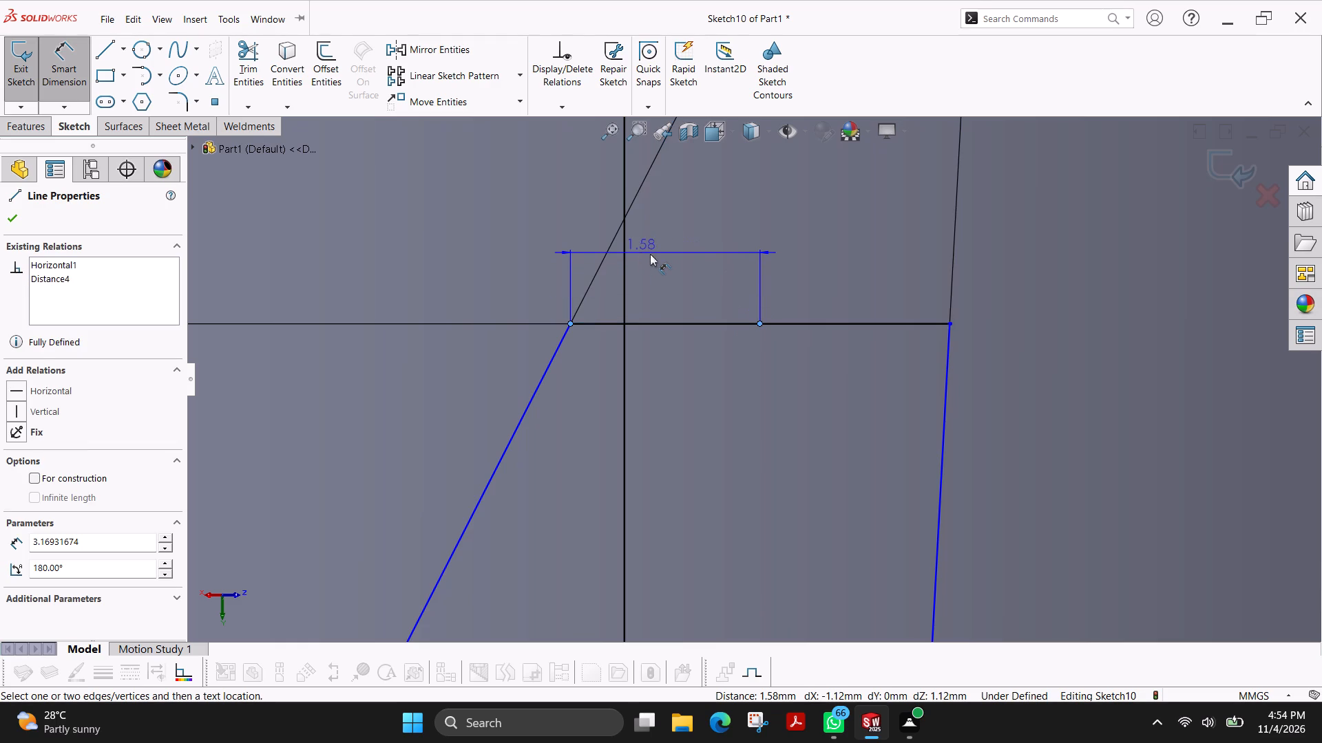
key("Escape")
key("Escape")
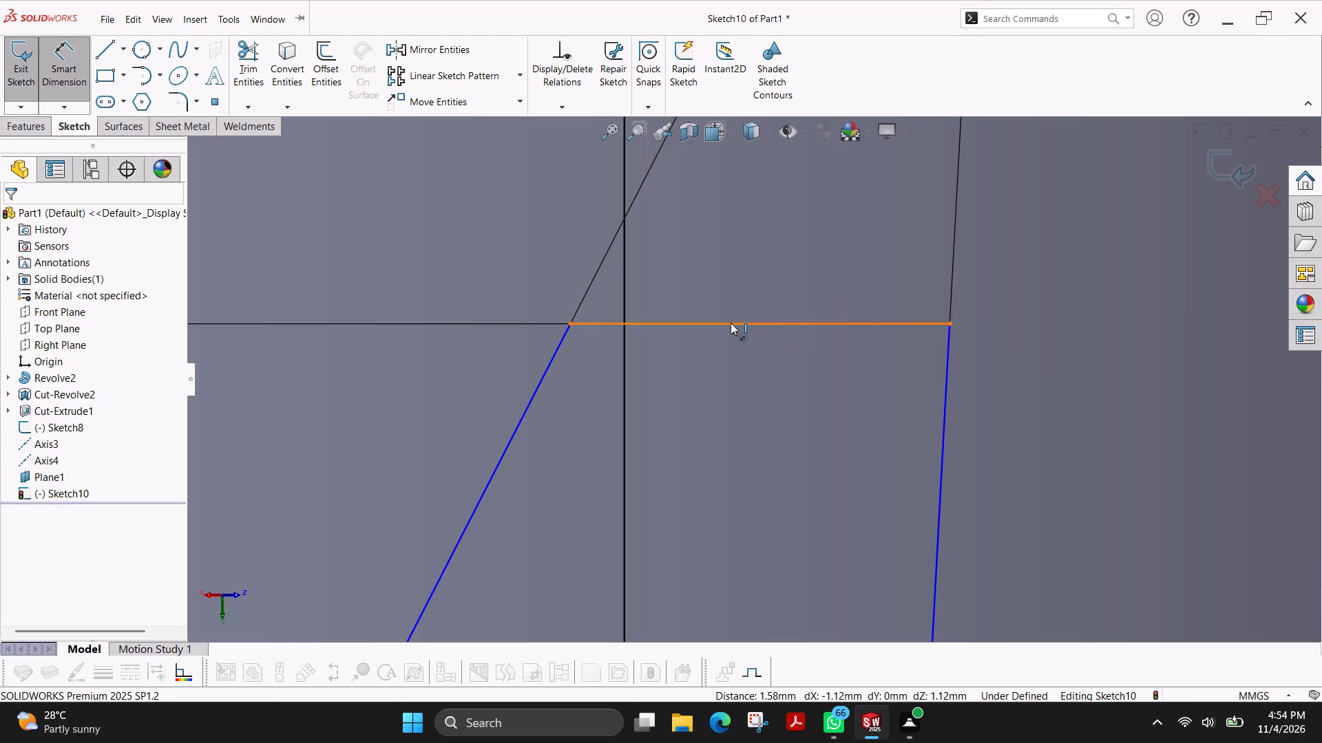
Dimension the distance from the narrow edge's midpoint to the vertical line to 0 mm.
left_click(761, 322)
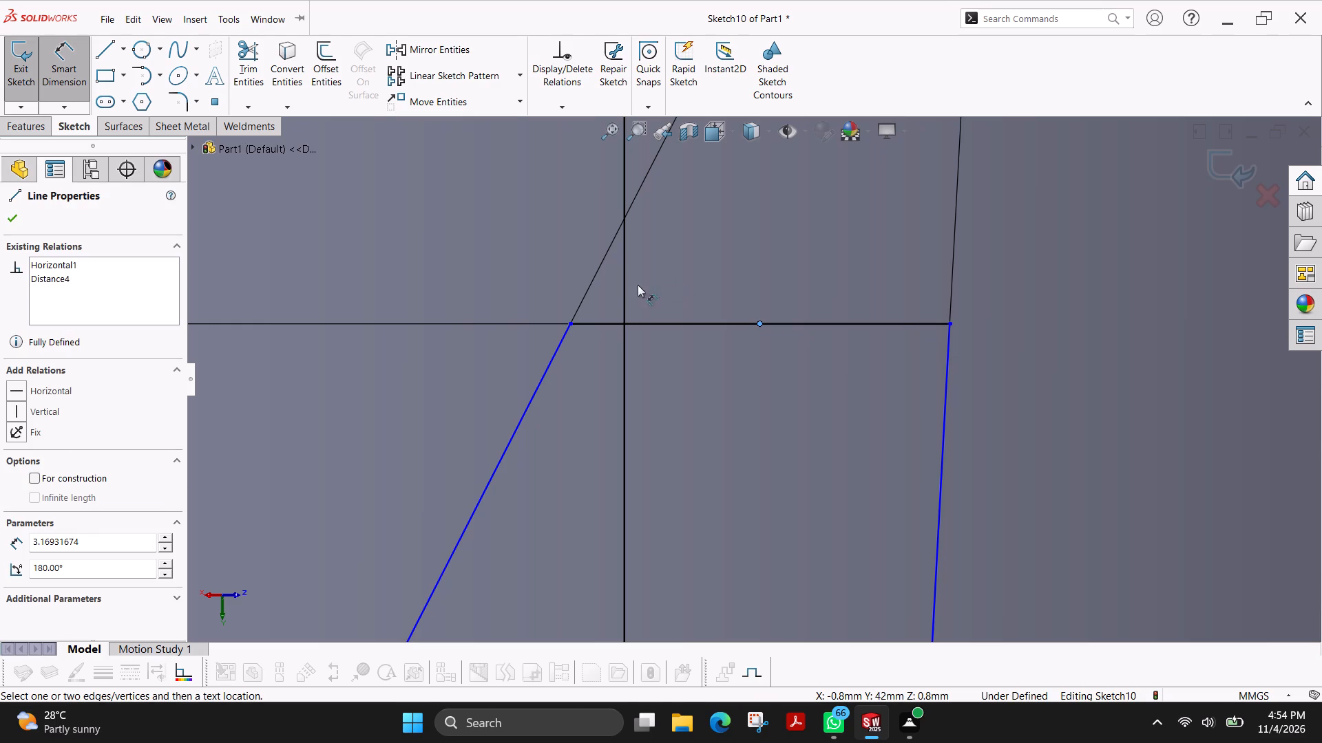
left_click(621, 290)
left_click(689, 240)
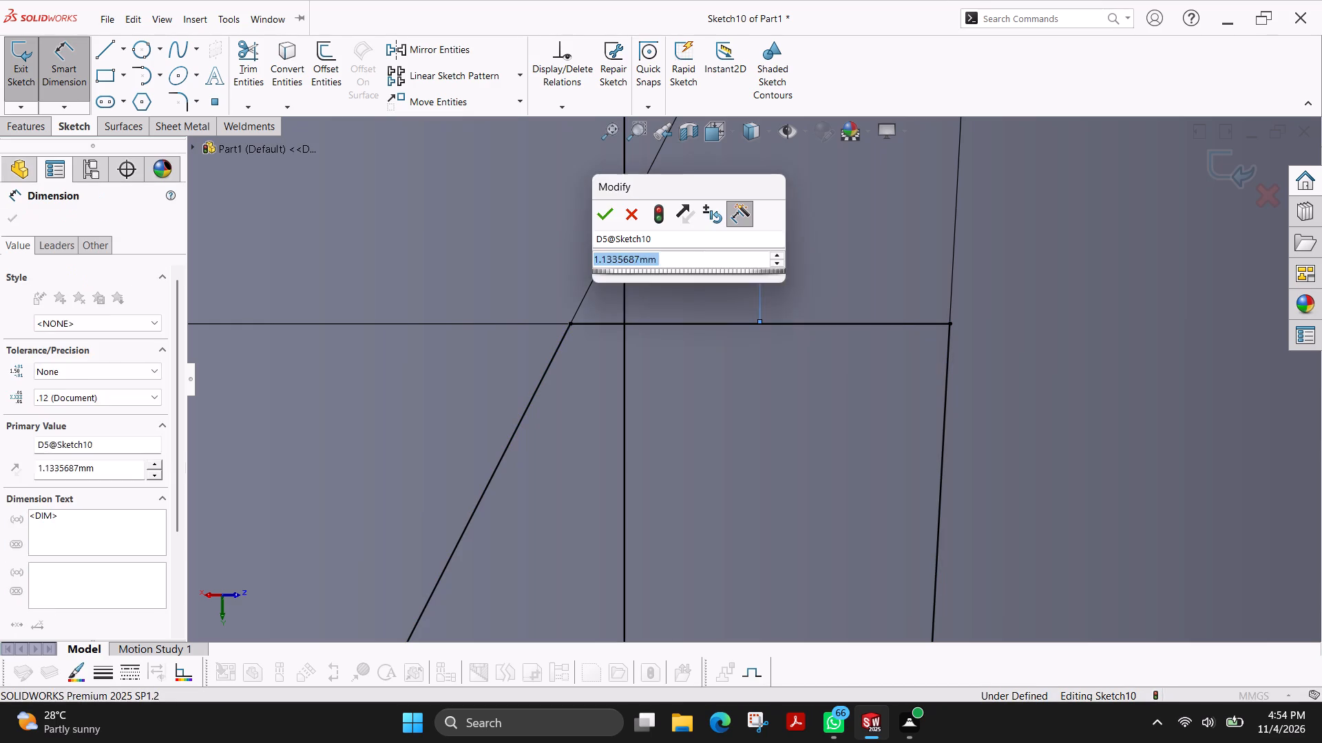
key("0")
key("Return")
Trim away the vertical line beyond and inside the trapezoid, keeping only the closed notch profile.
scroll(616, 477, "up", 9)
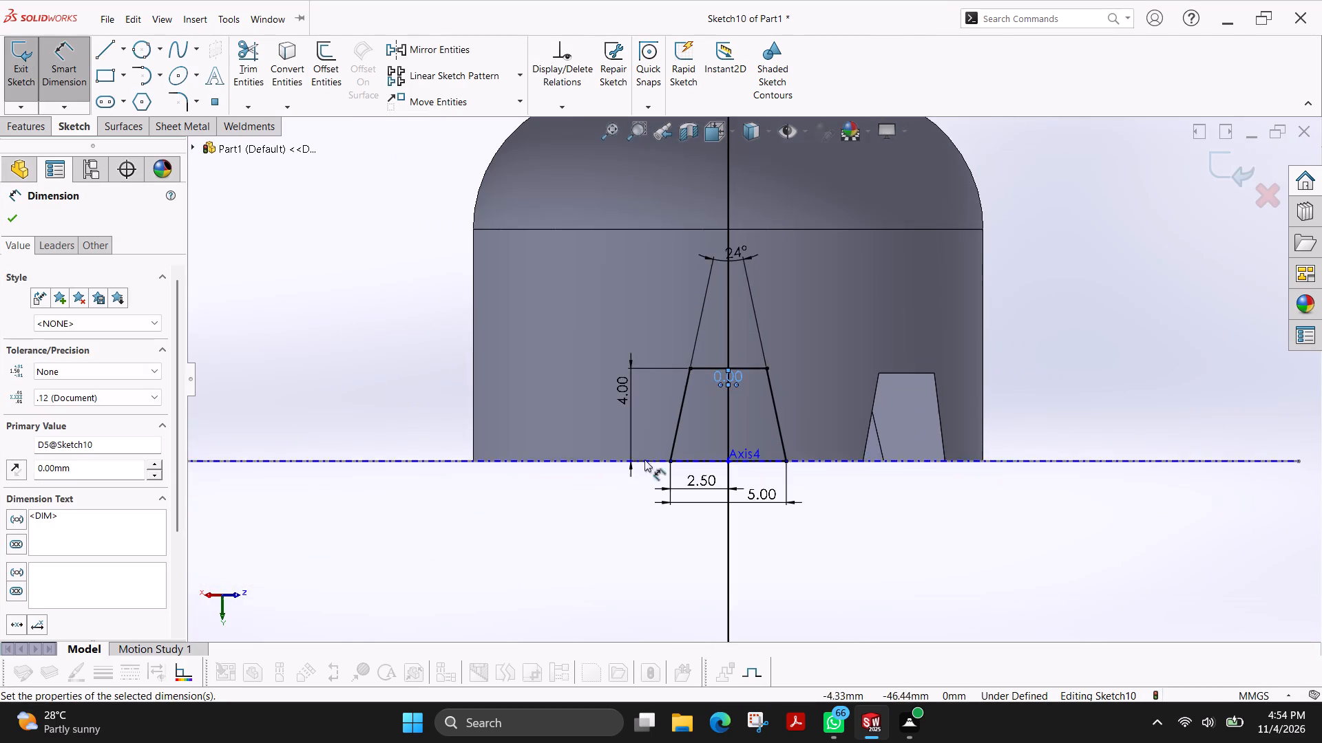
scroll(658, 447, "up", 1)
scroll(711, 451, "down", 4)
scroll(719, 448, "up", 3)
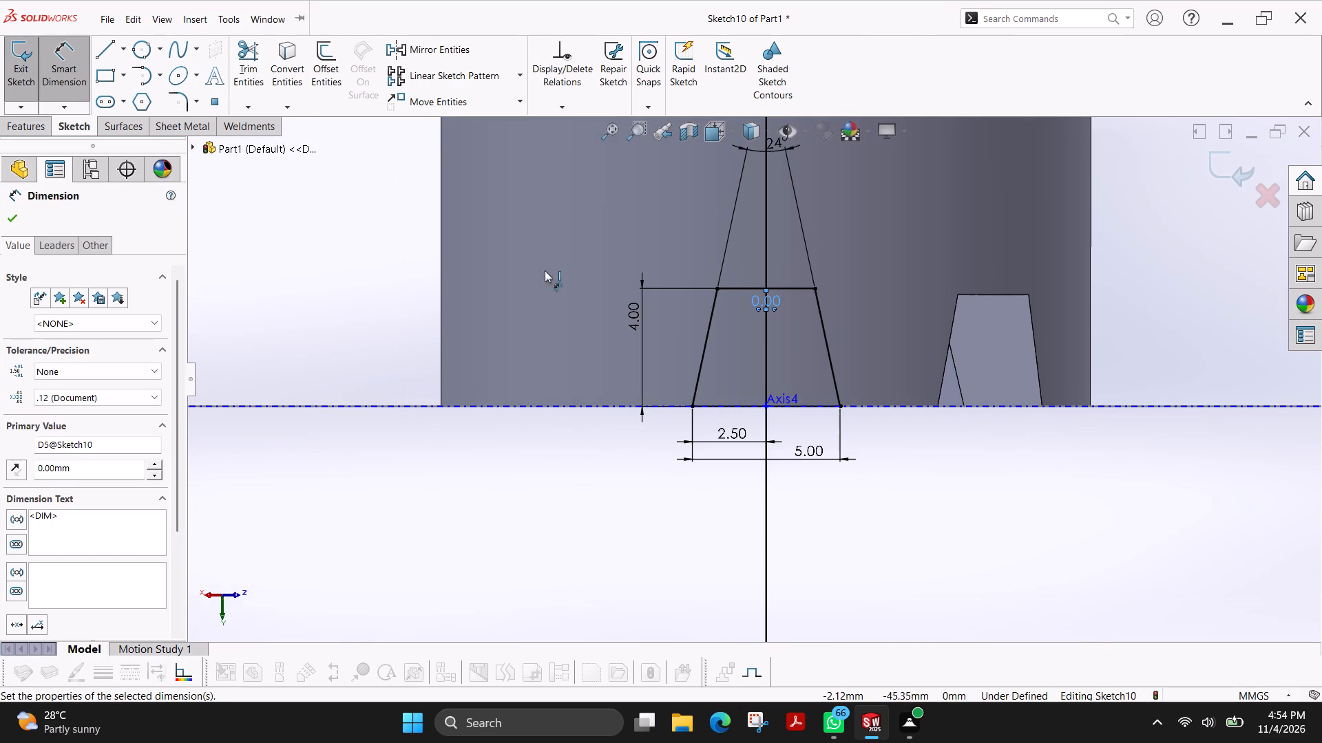
left_click(250, 73)
left_click_drag(814, 193, 711, 213)
left_click_drag(853, 534, 701, 532)
left_click_drag(810, 334, 767, 354)
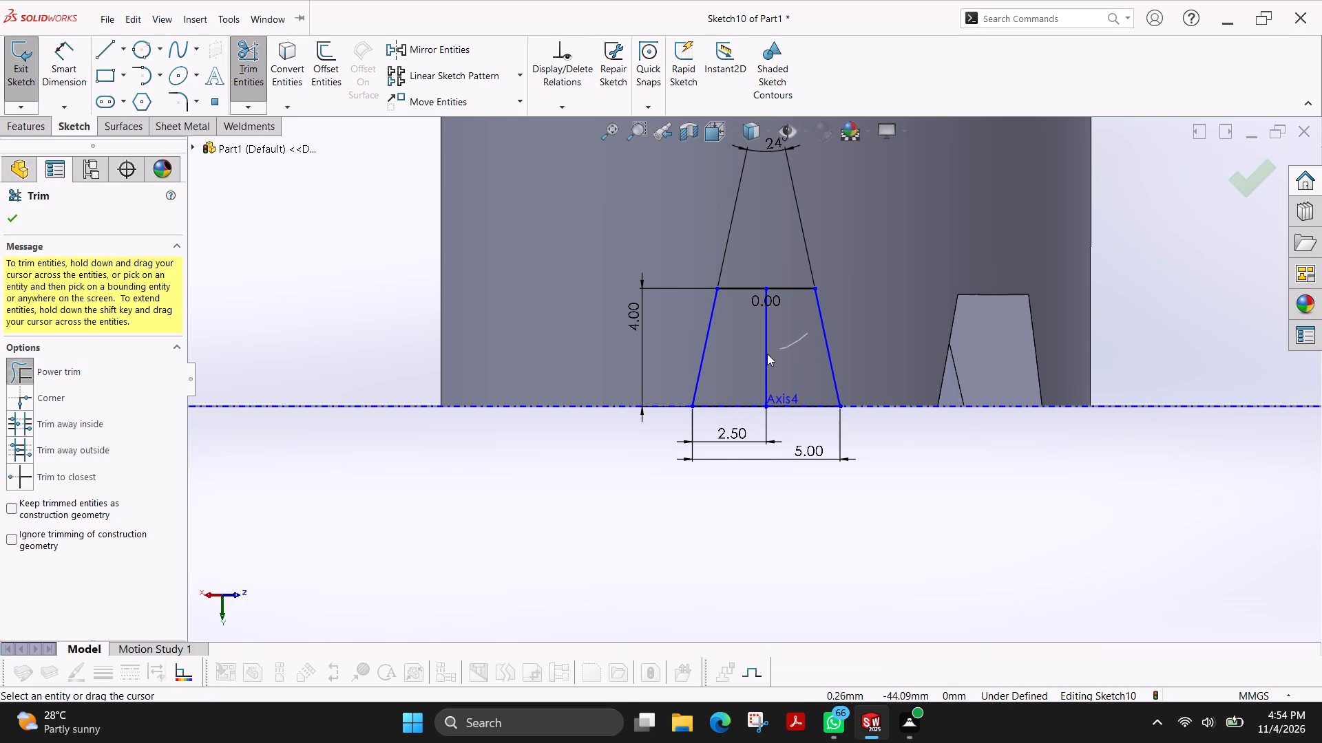
left_click_drag(767, 354, 748, 361)
scroll(791, 347, "up", 2)
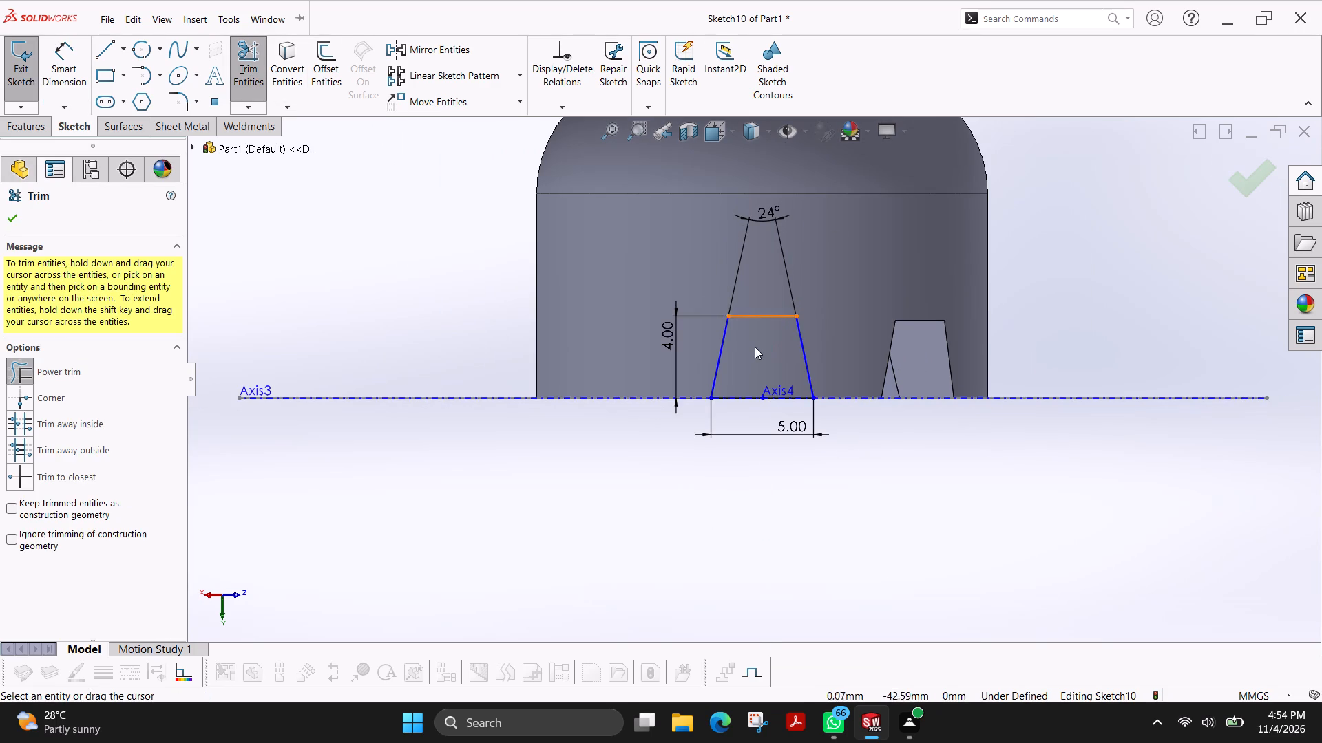
Cut-extrude the trapezoid through the head with a Mid Plane depth of 70 mm.
left_click(30, 127)
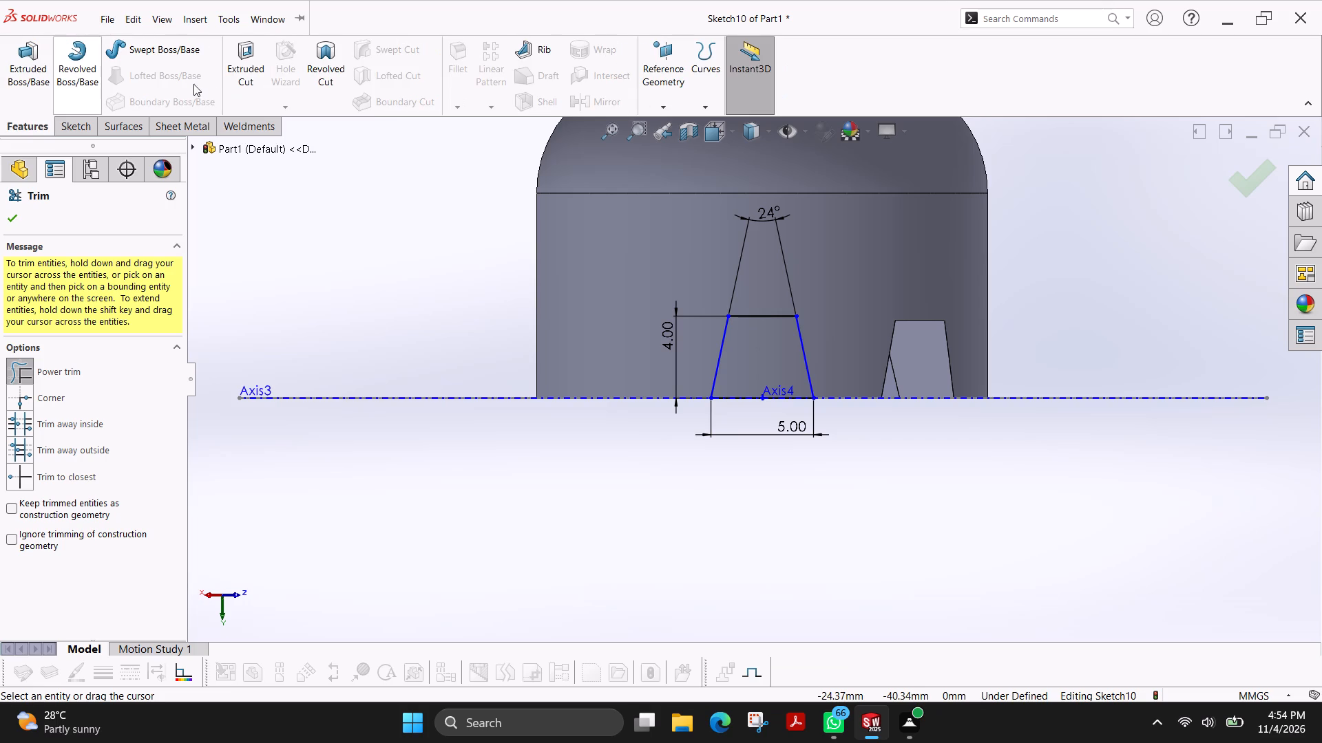
left_click(248, 56)
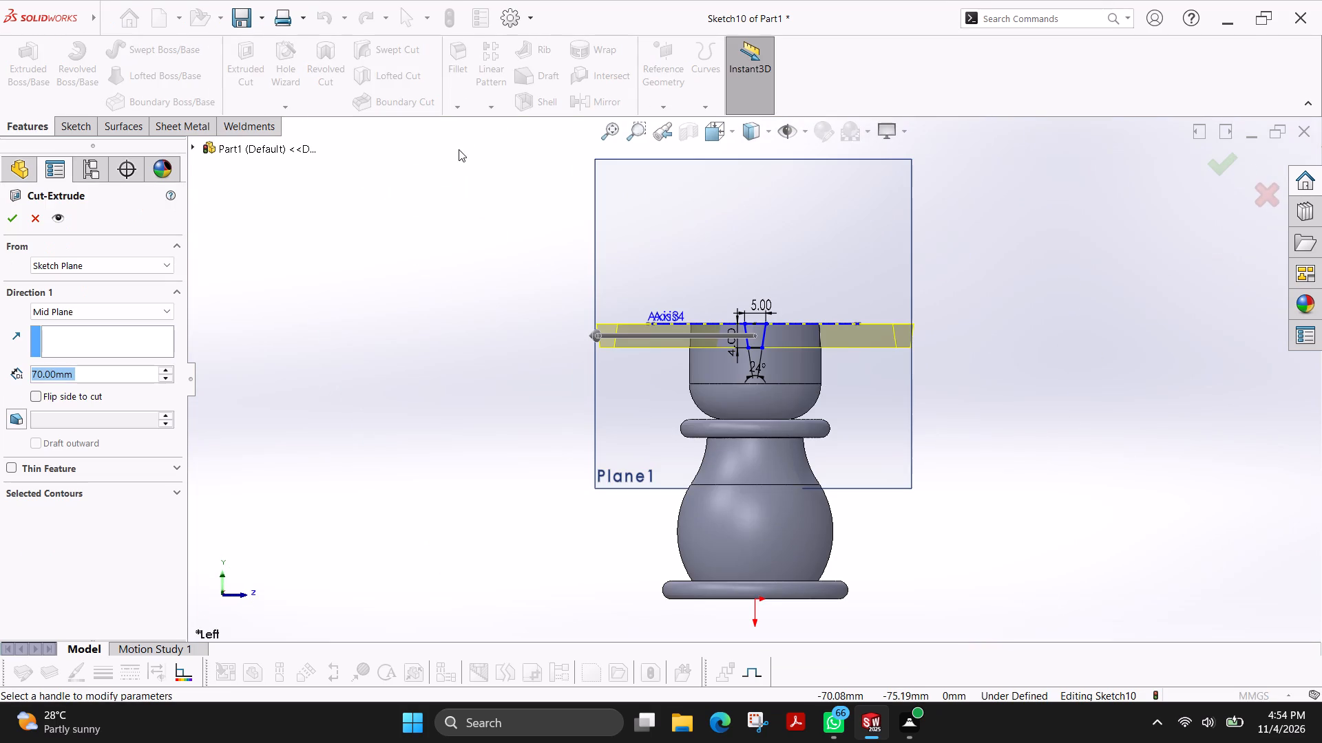
left_click(14, 218)
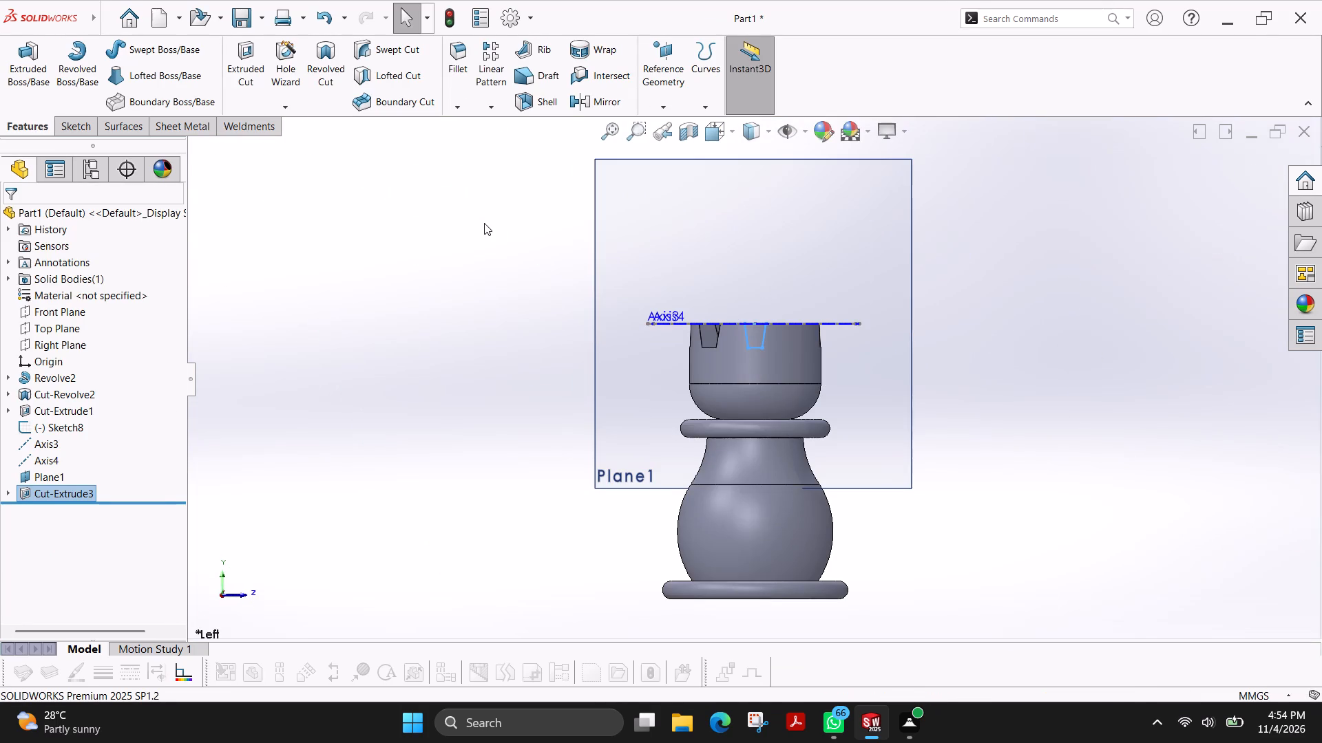
middle_click_drag(484, 223, 488, 391)
key("Escape")
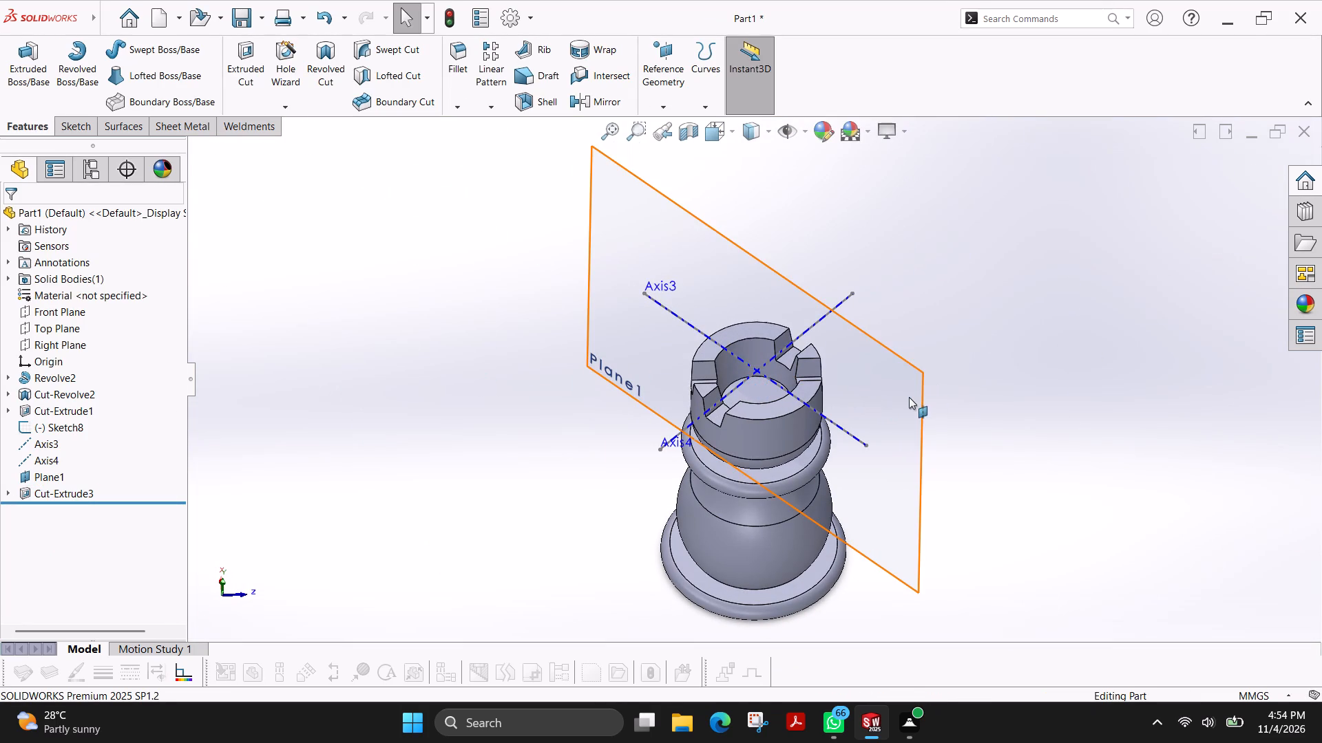
Hide the diagonal reference plane Plane1.
right_click(865, 380)
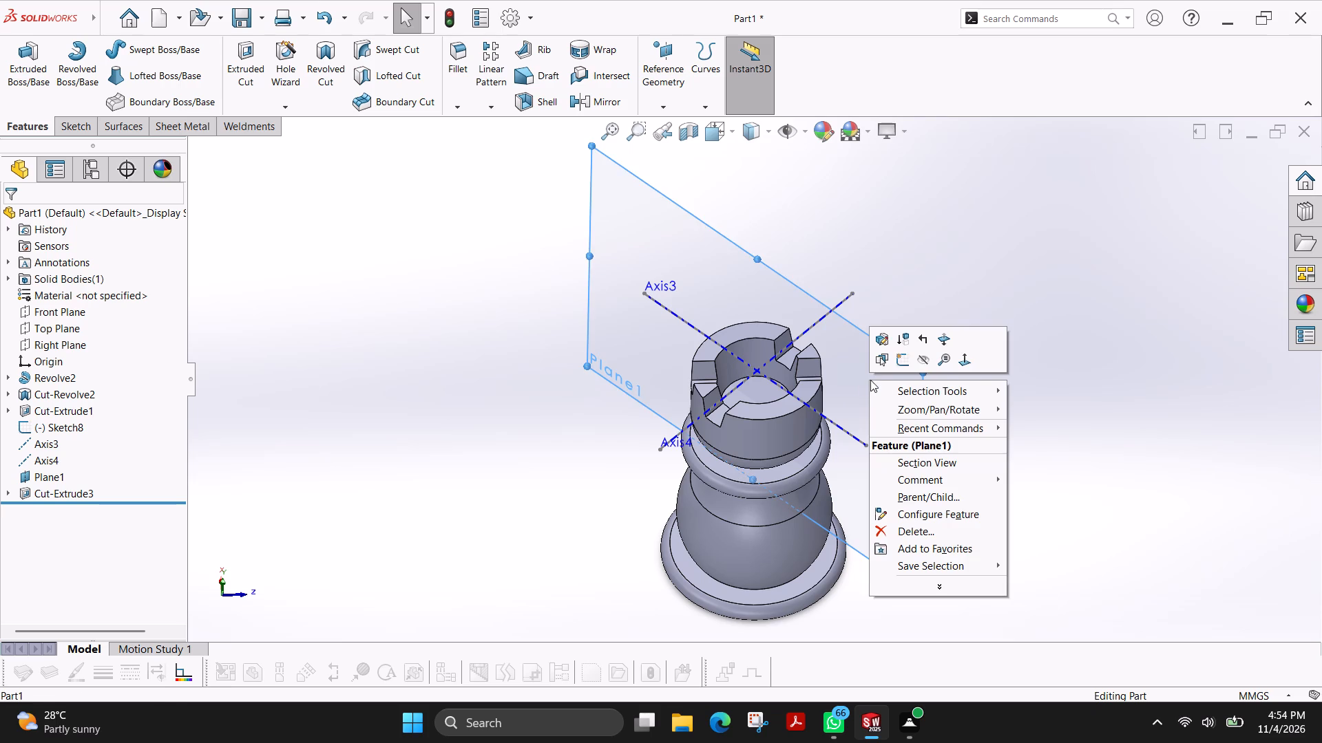
left_click(916, 357)
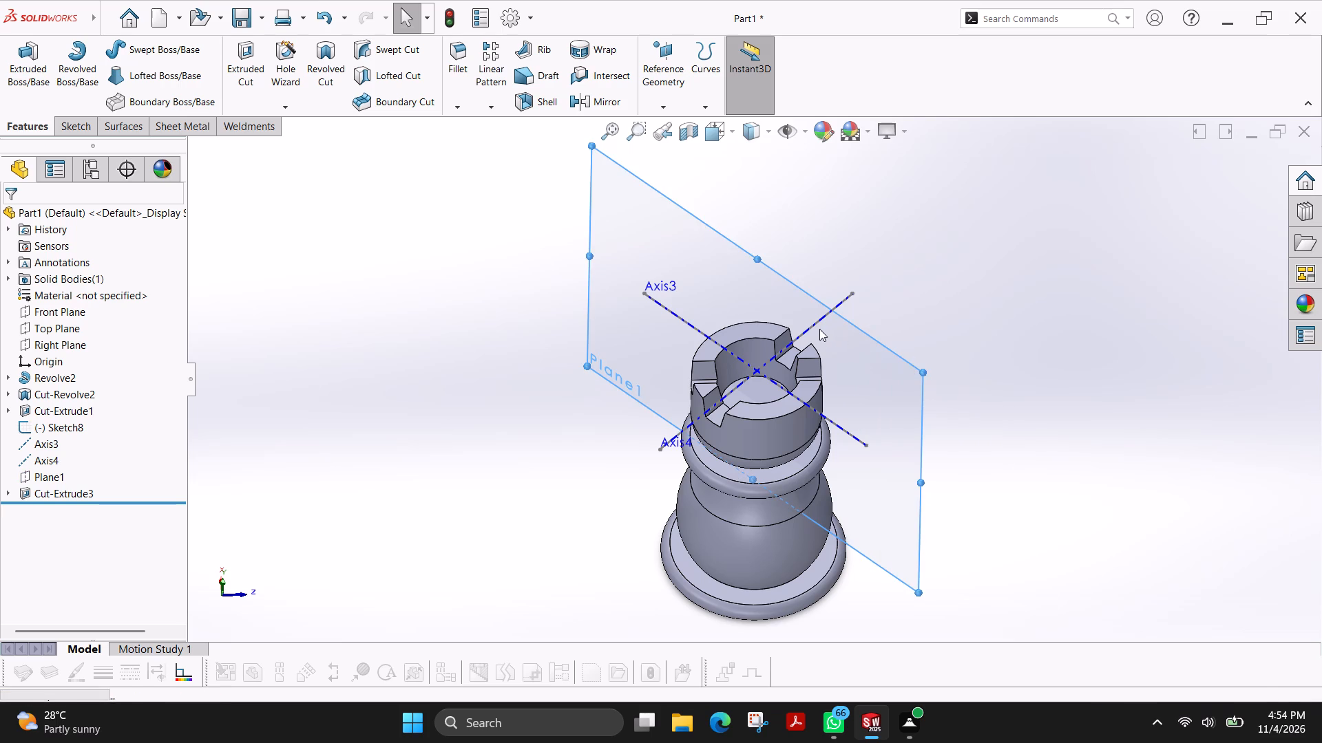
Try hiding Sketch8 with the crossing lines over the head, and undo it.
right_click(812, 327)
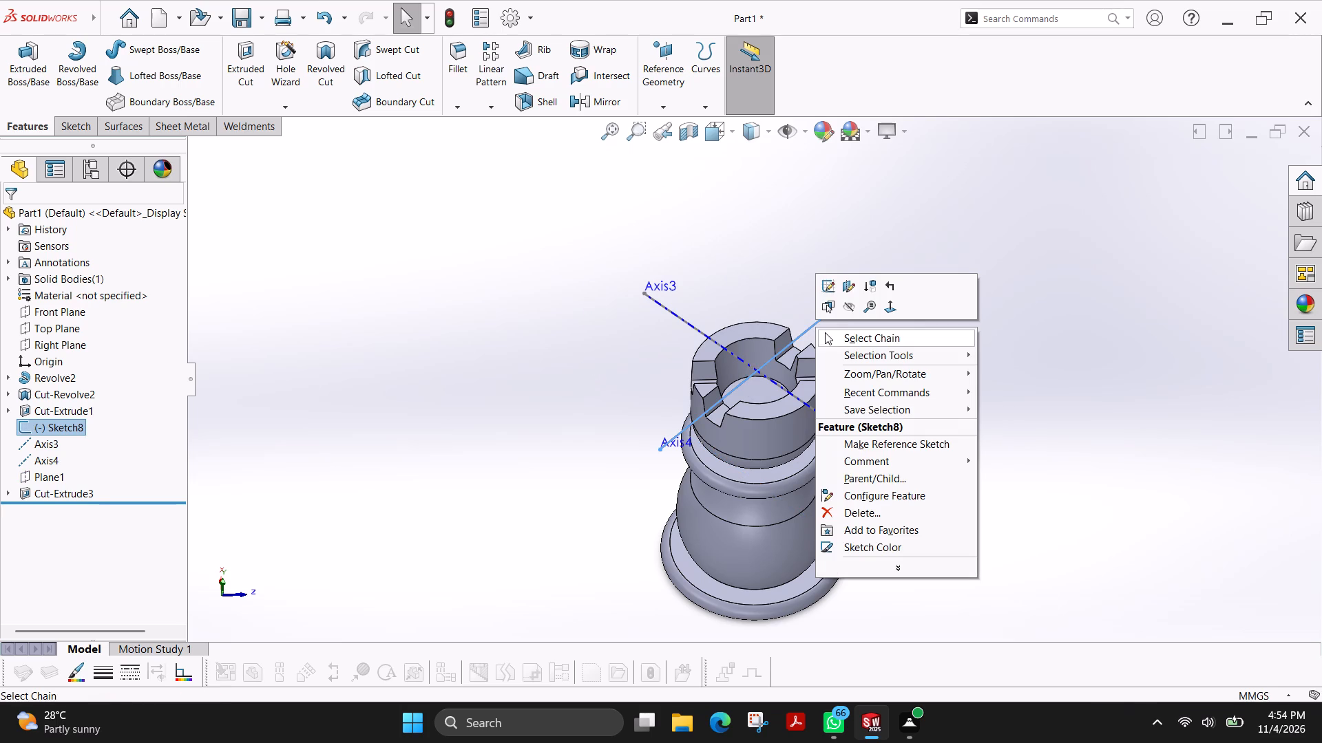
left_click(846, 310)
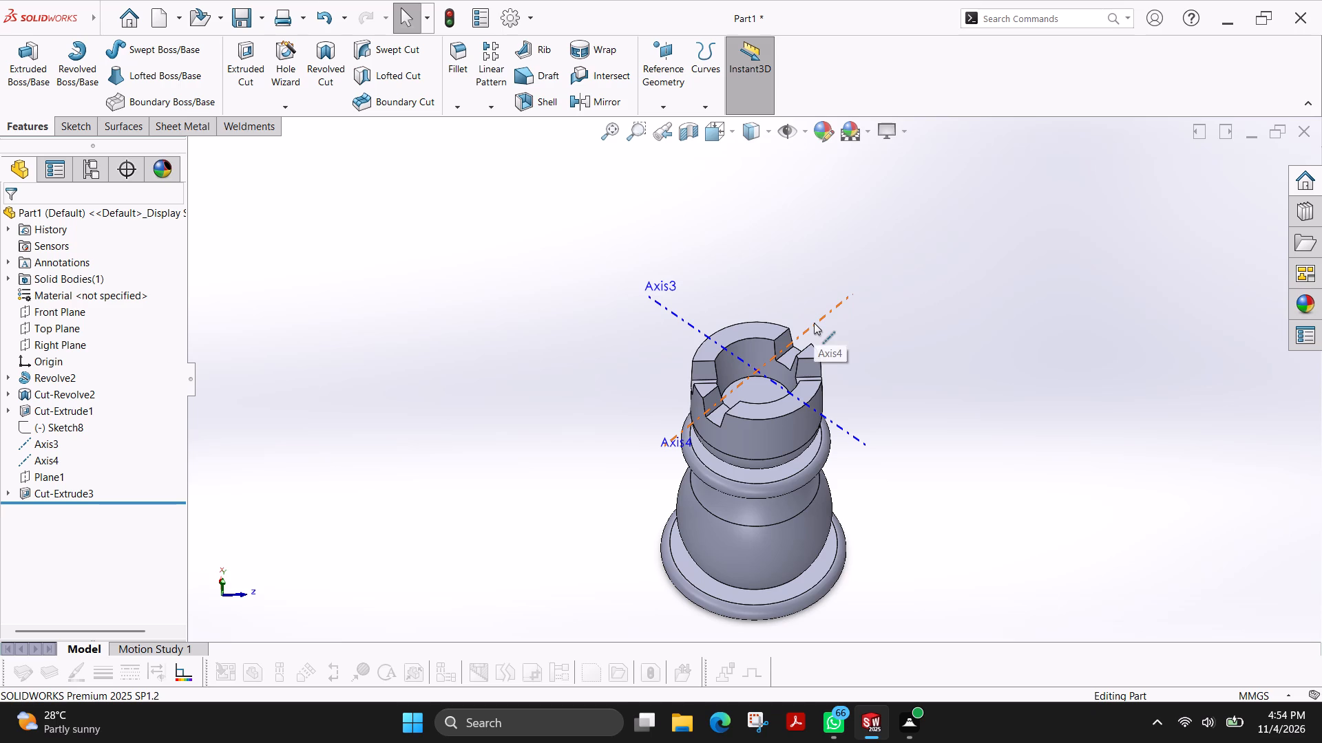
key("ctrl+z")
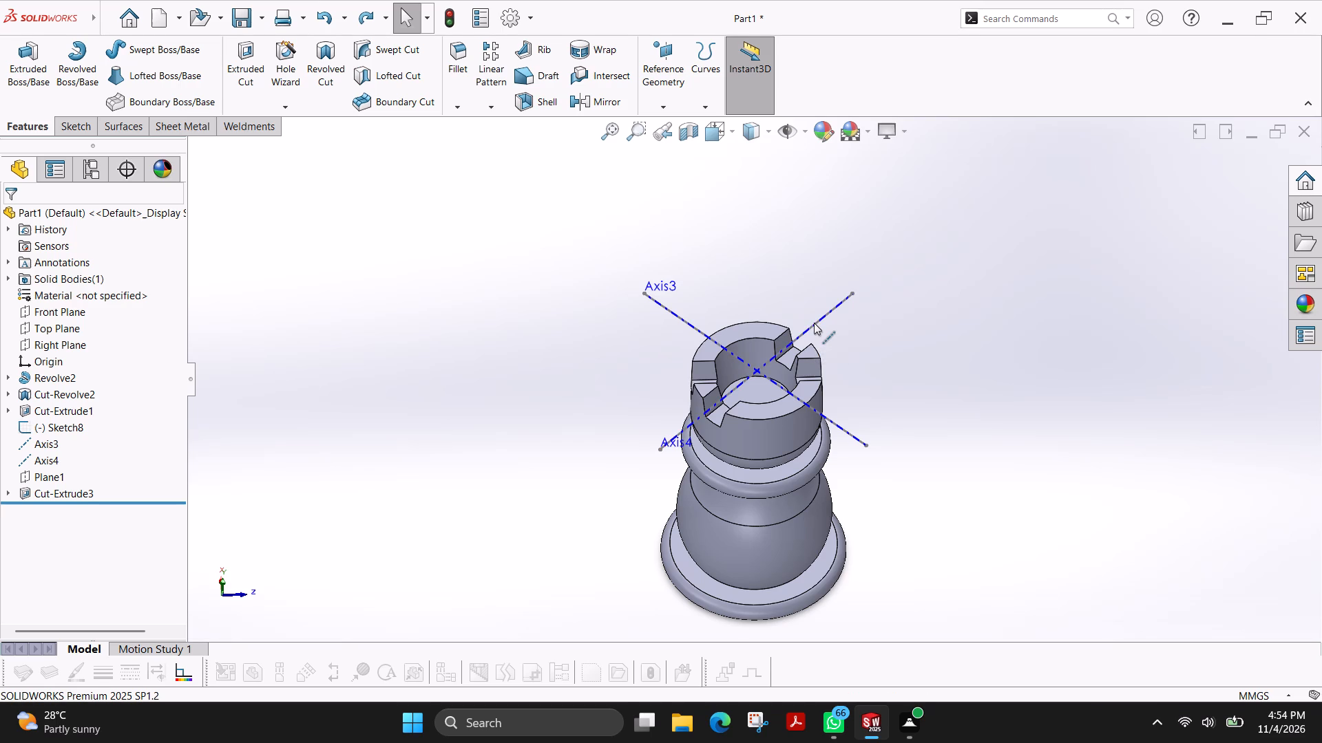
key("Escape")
Hide Sketch8 with the crossing lines over the head, keeping Axis3 and Axis4 shown.
middle_click_drag(583, 334, 612, 356)
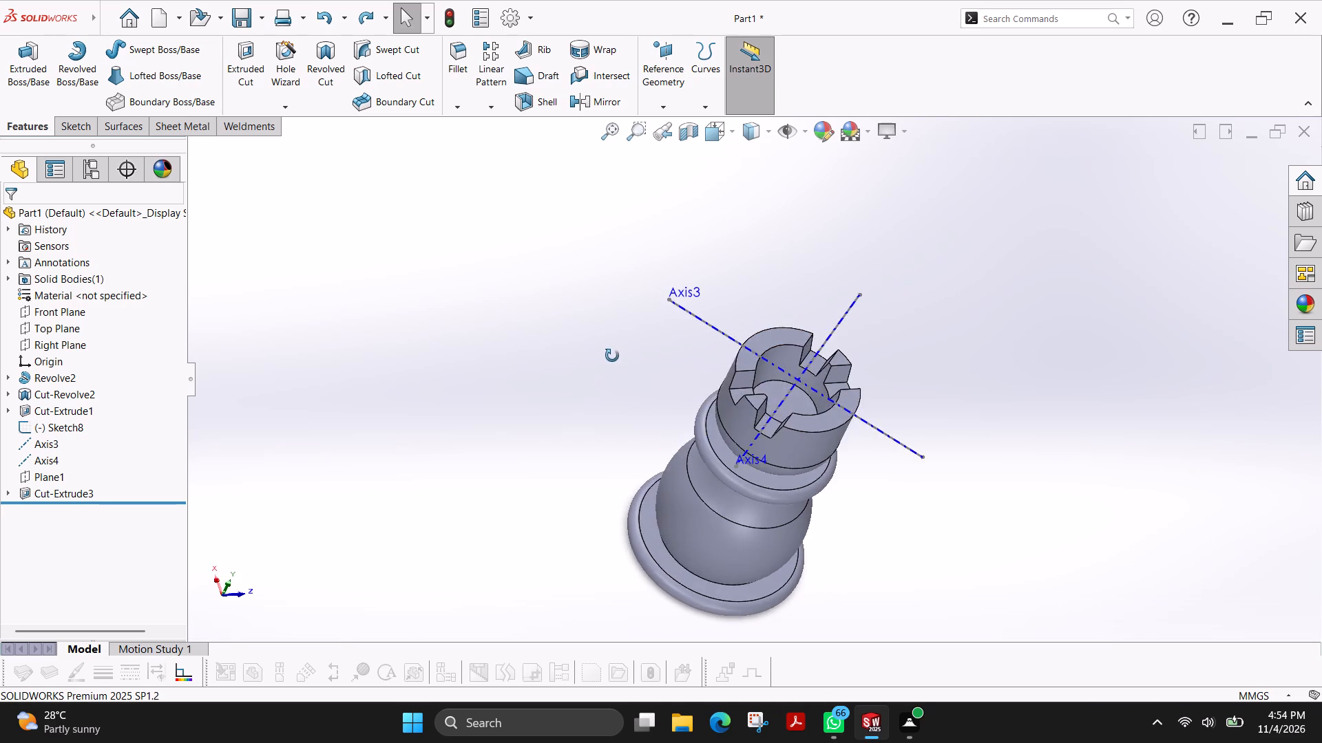
middle_click_drag(612, 356, 589, 377)
right_click(826, 323)
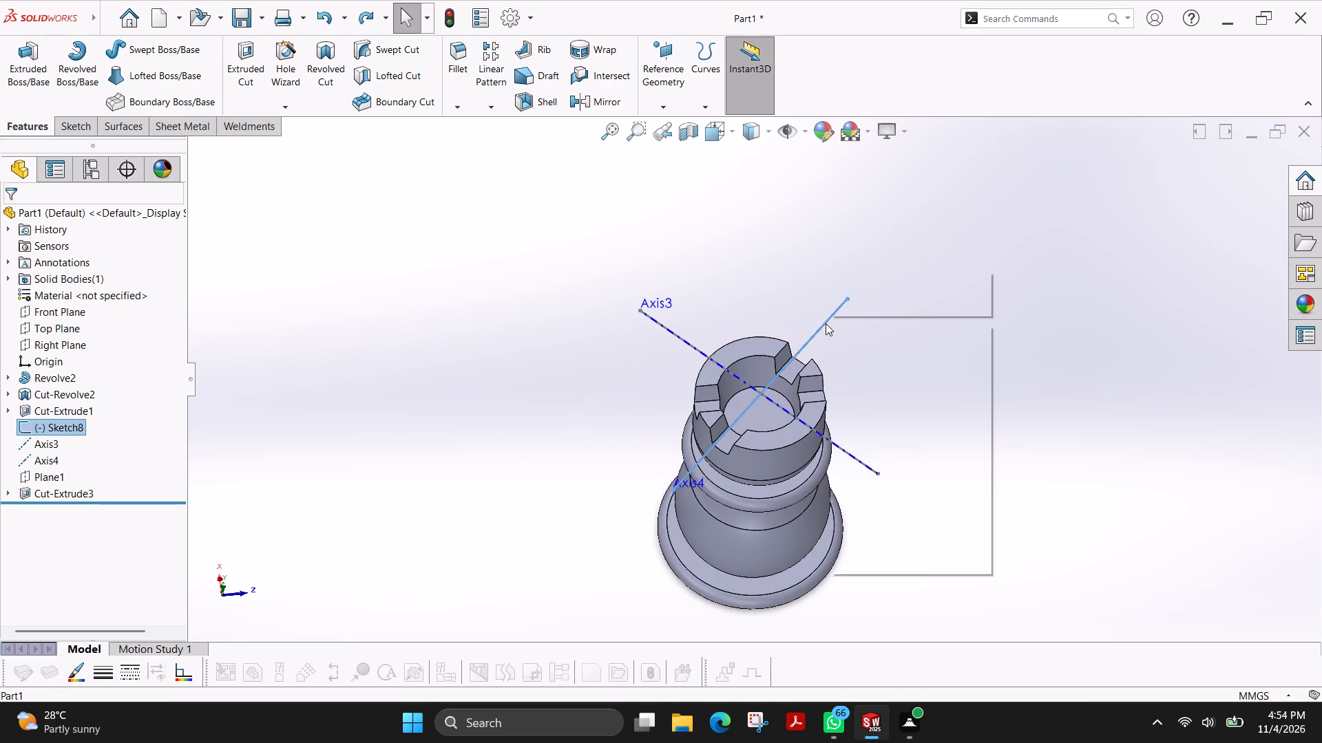
left_click(861, 302)
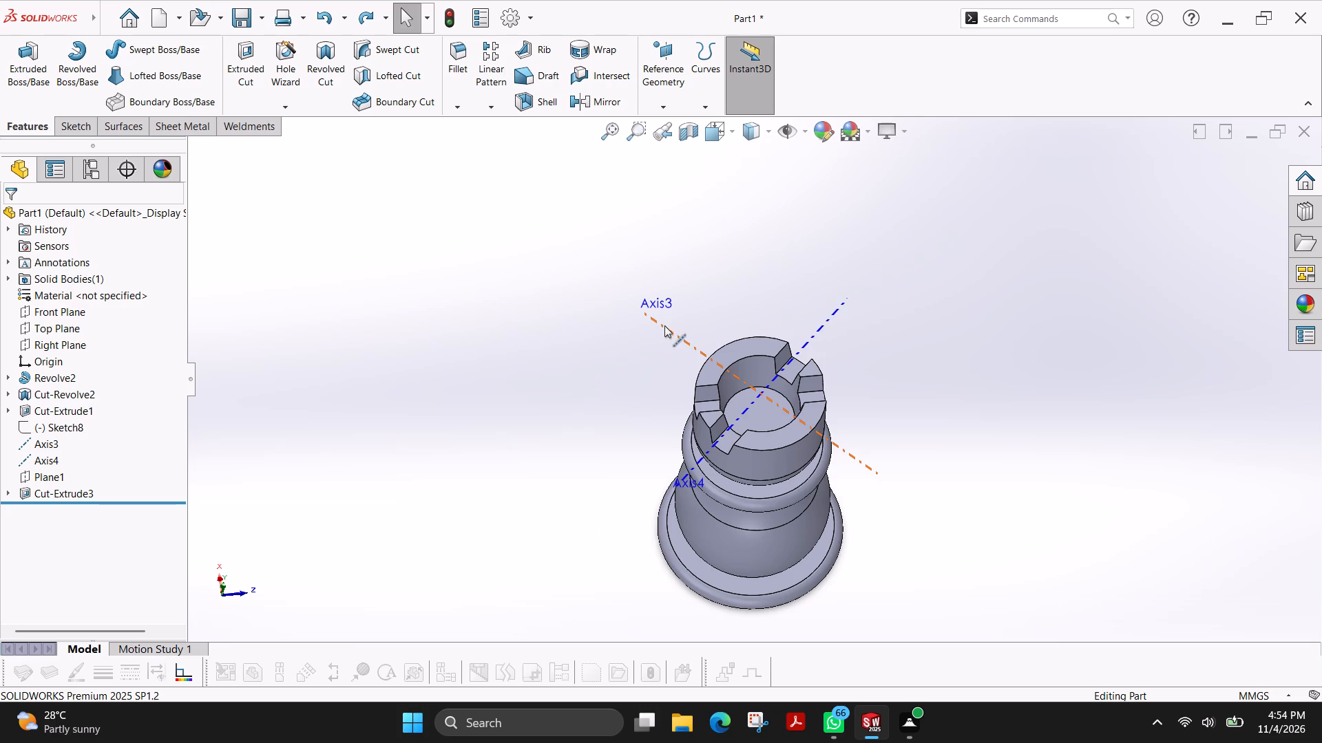
left_click_drag(602, 421, 625, 448)
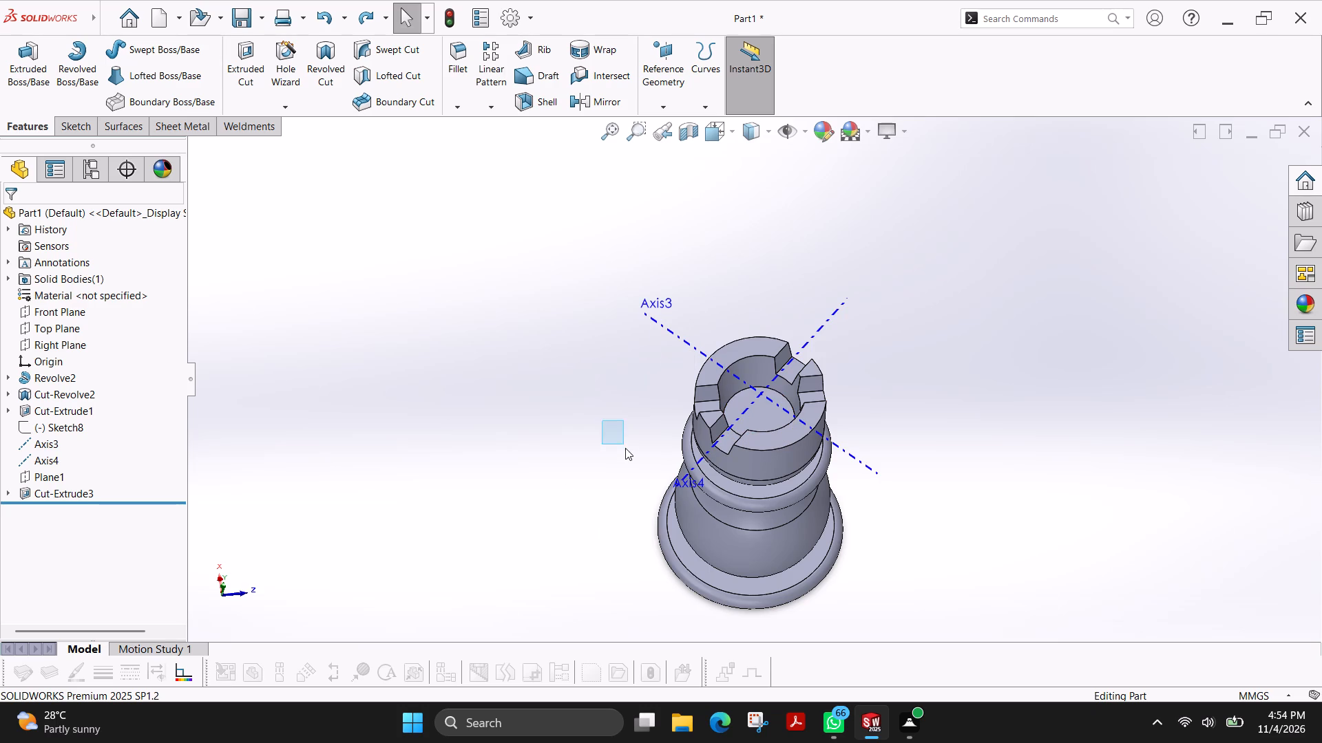
left_click_drag(625, 448, 626, 451)
Create a reference plane through Axis3, perpendicular to the bottom face of the piece's base.
middle_click_drag(627, 406, 637, 449)
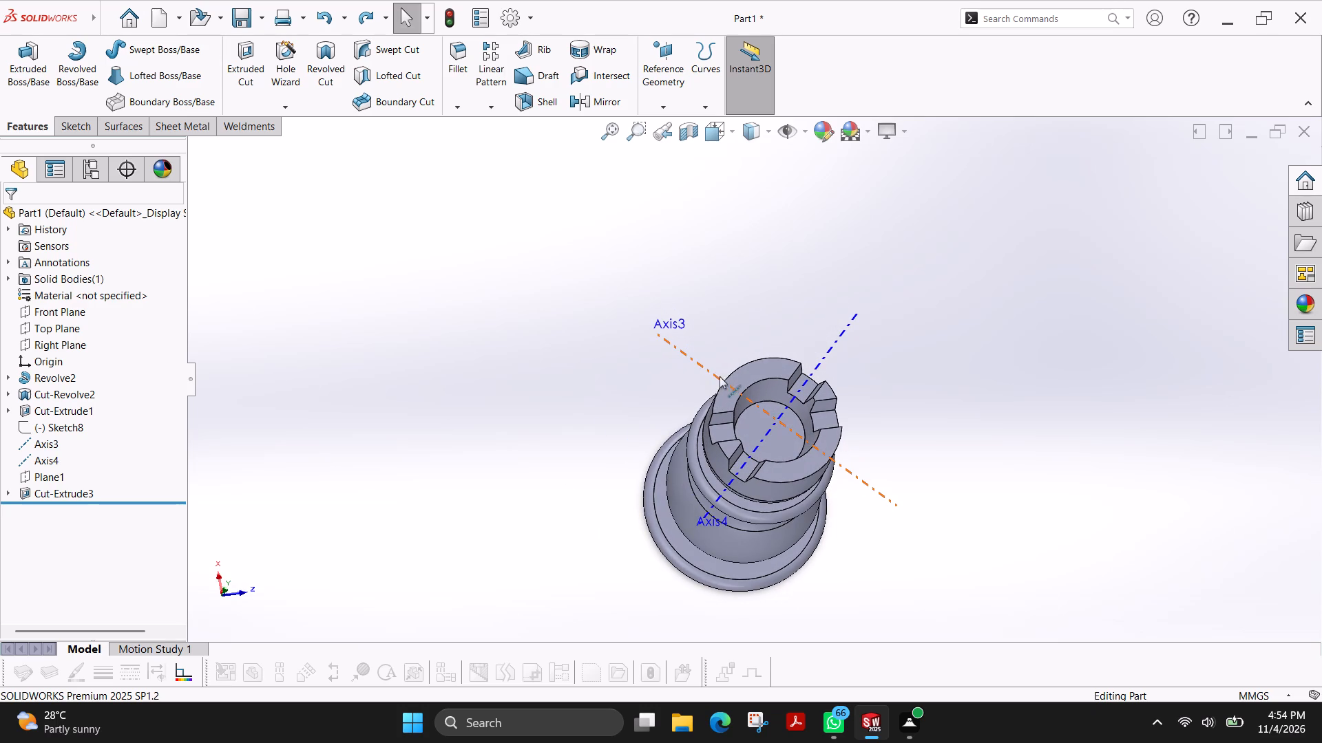
left_click(664, 103)
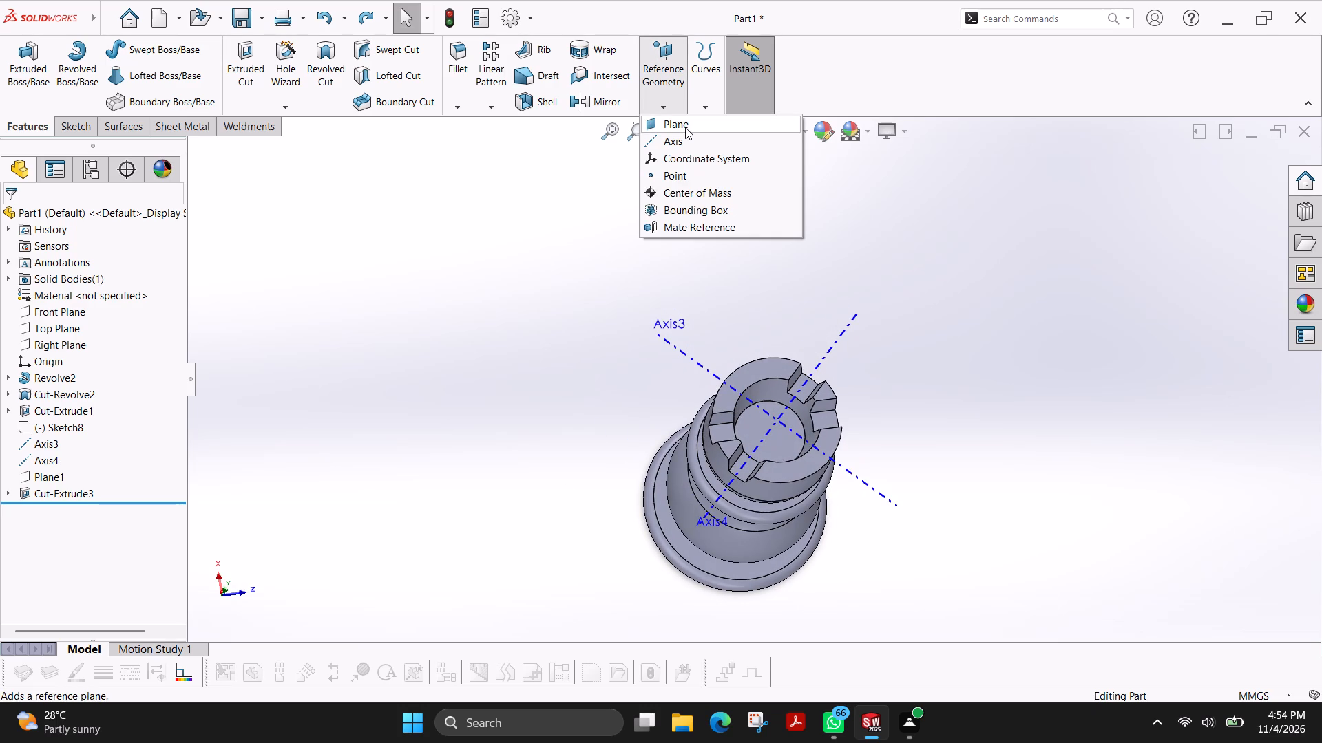
left_click(685, 127)
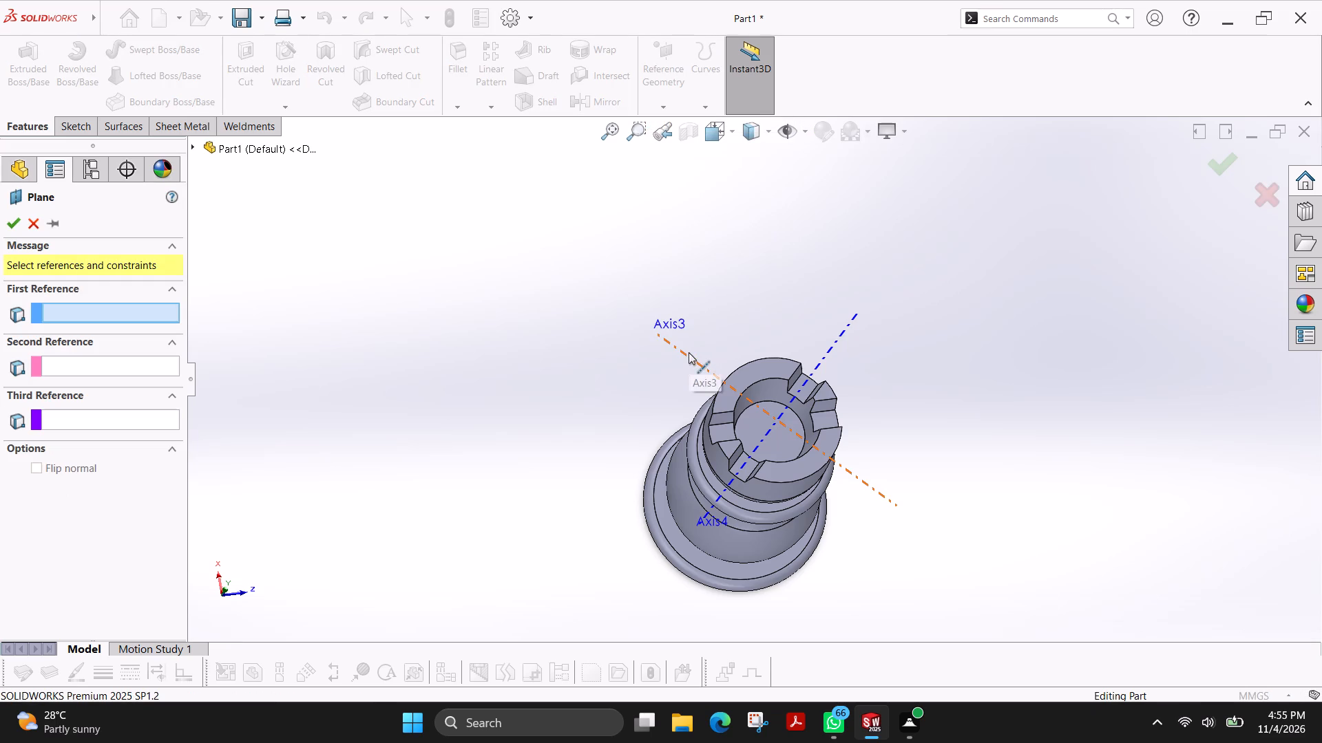
scroll(625, 416, "up", 1)
middle_click_drag(625, 416, 655, 204)
middle_click_drag(680, 555, 715, 414)
left_click(722, 501)
middle_click_drag(643, 321, 597, 554)
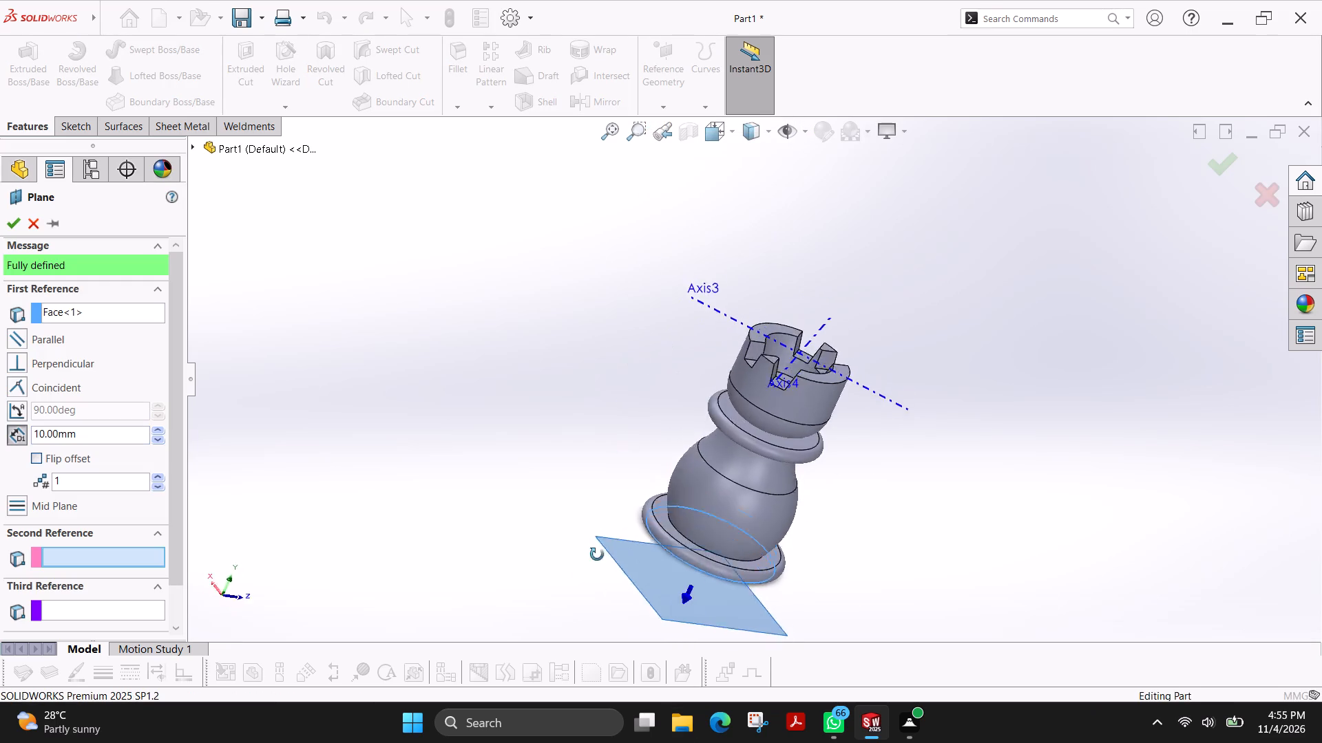
middle_click_drag(597, 554, 568, 596)
left_click(693, 327)
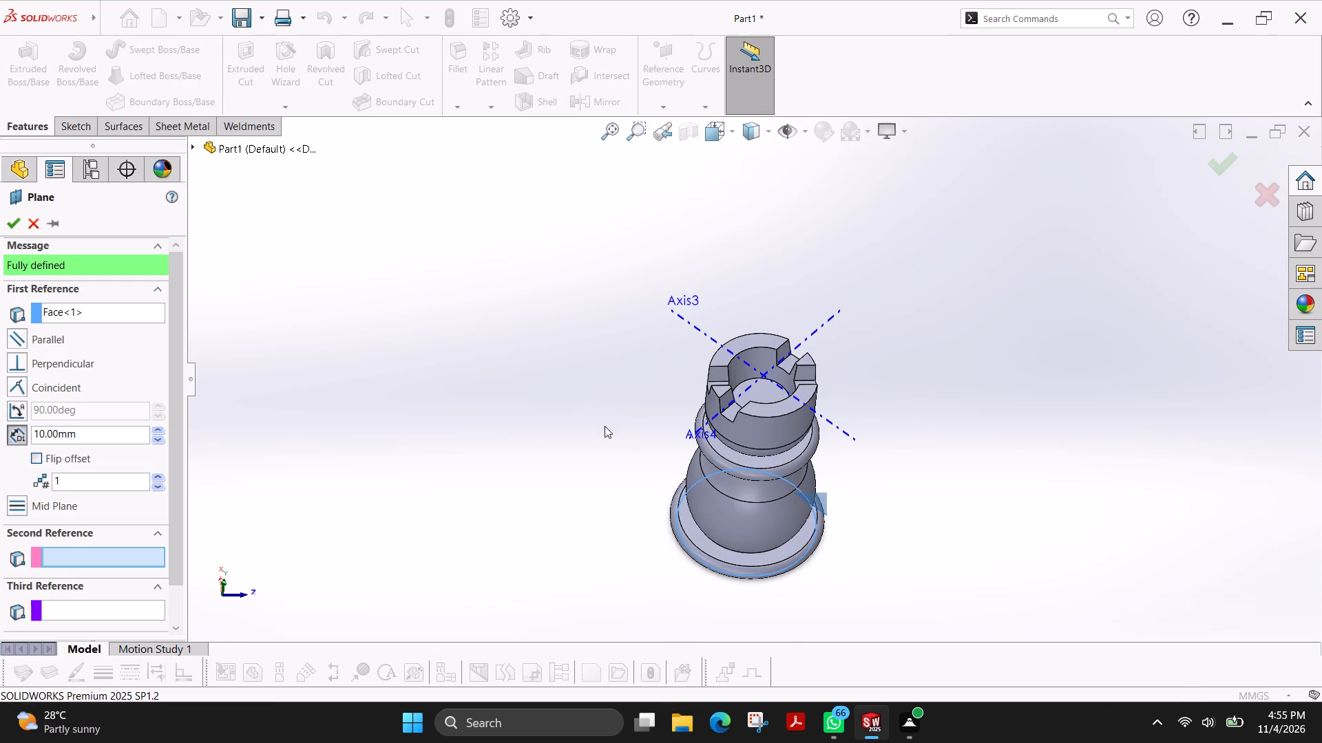
left_click(10, 227)
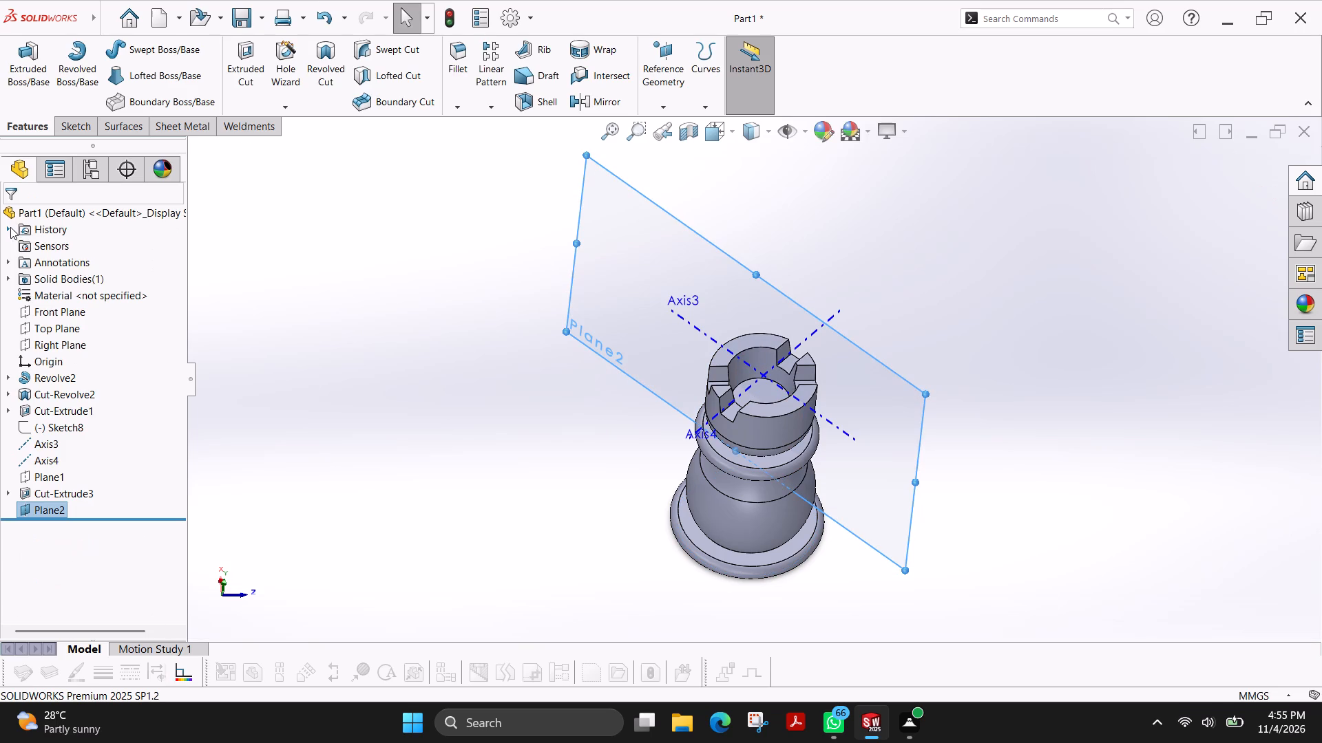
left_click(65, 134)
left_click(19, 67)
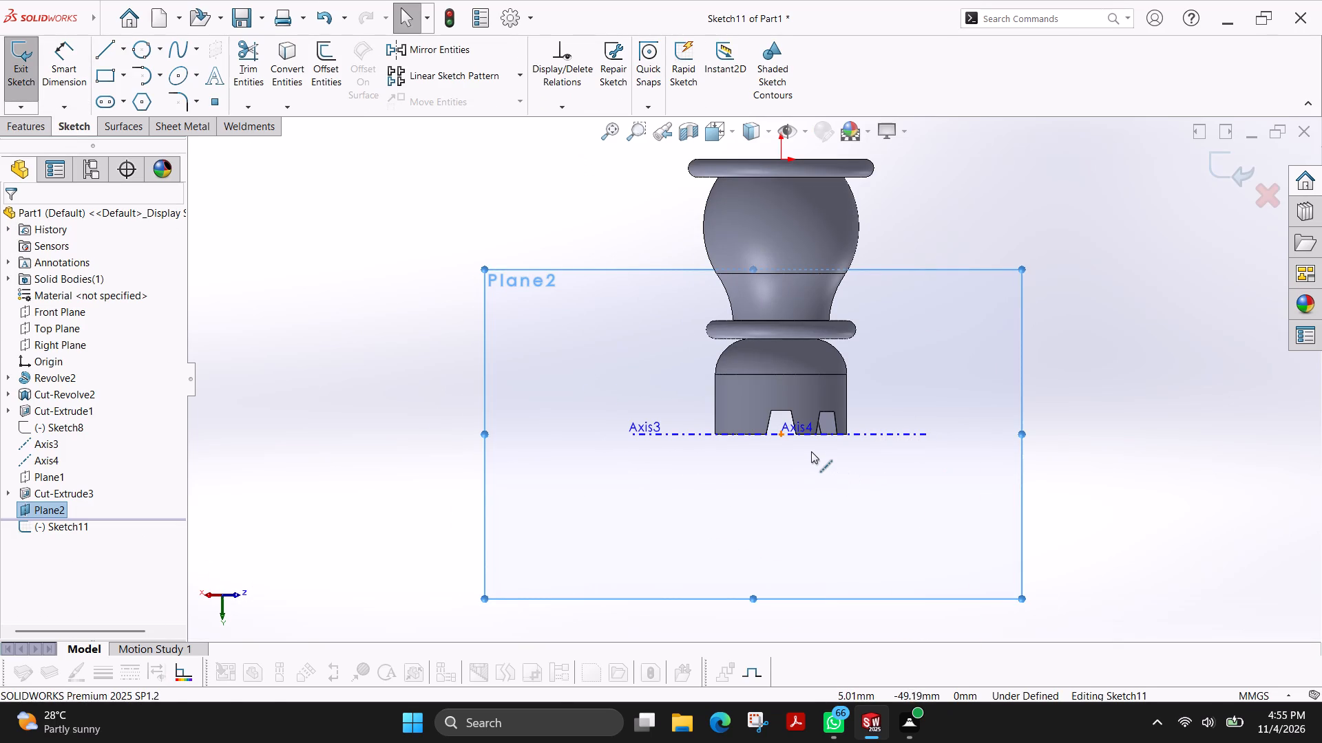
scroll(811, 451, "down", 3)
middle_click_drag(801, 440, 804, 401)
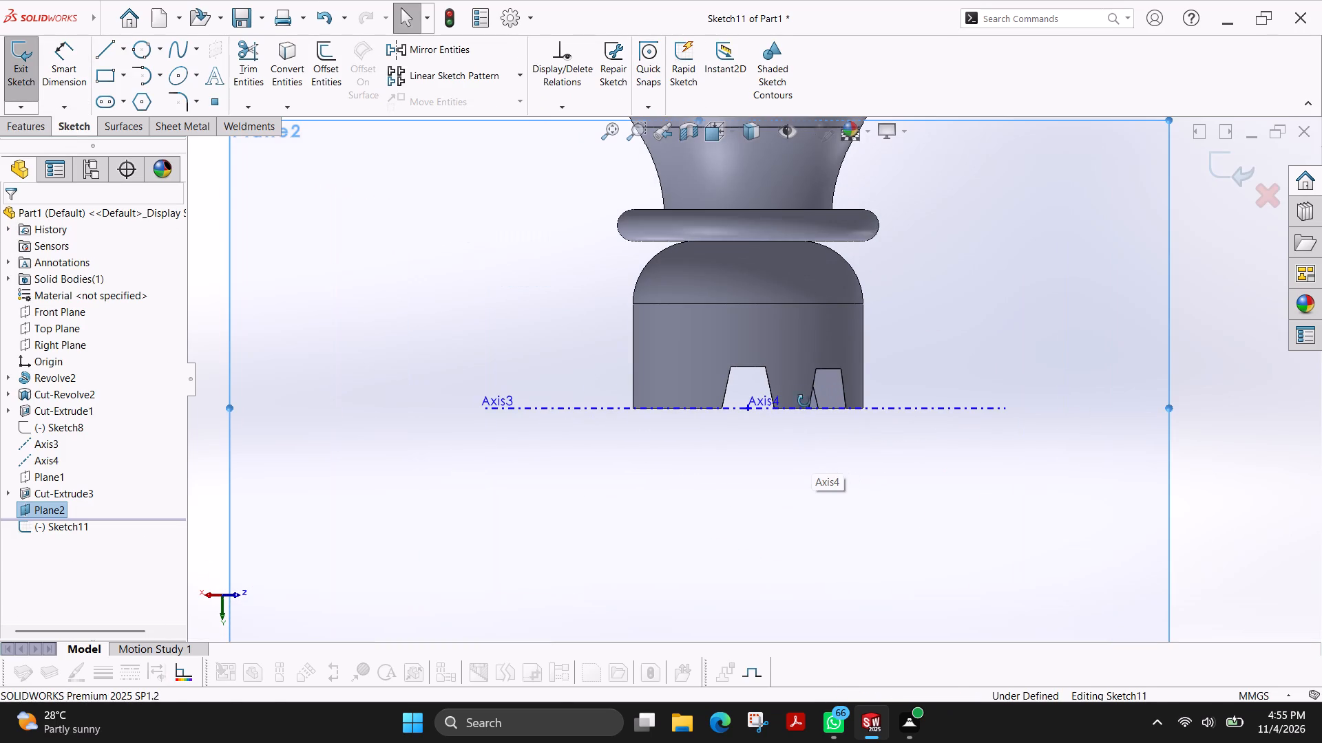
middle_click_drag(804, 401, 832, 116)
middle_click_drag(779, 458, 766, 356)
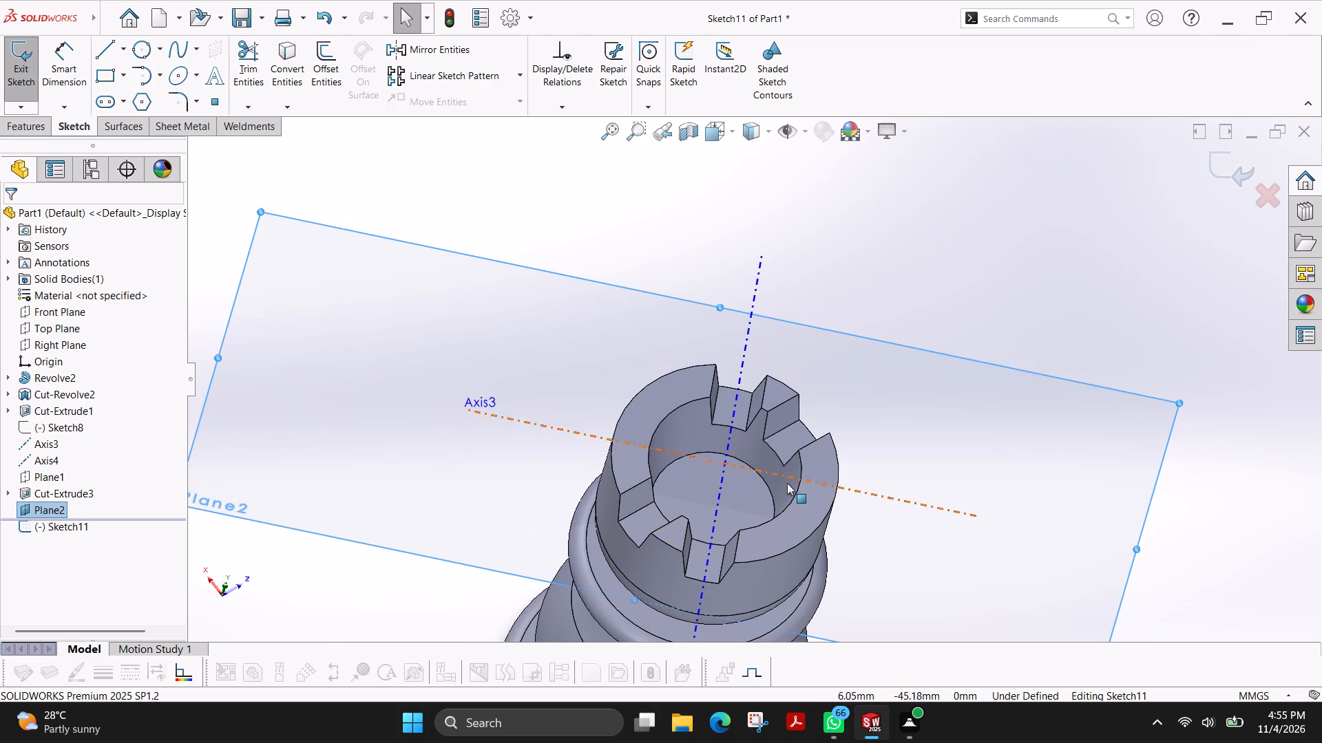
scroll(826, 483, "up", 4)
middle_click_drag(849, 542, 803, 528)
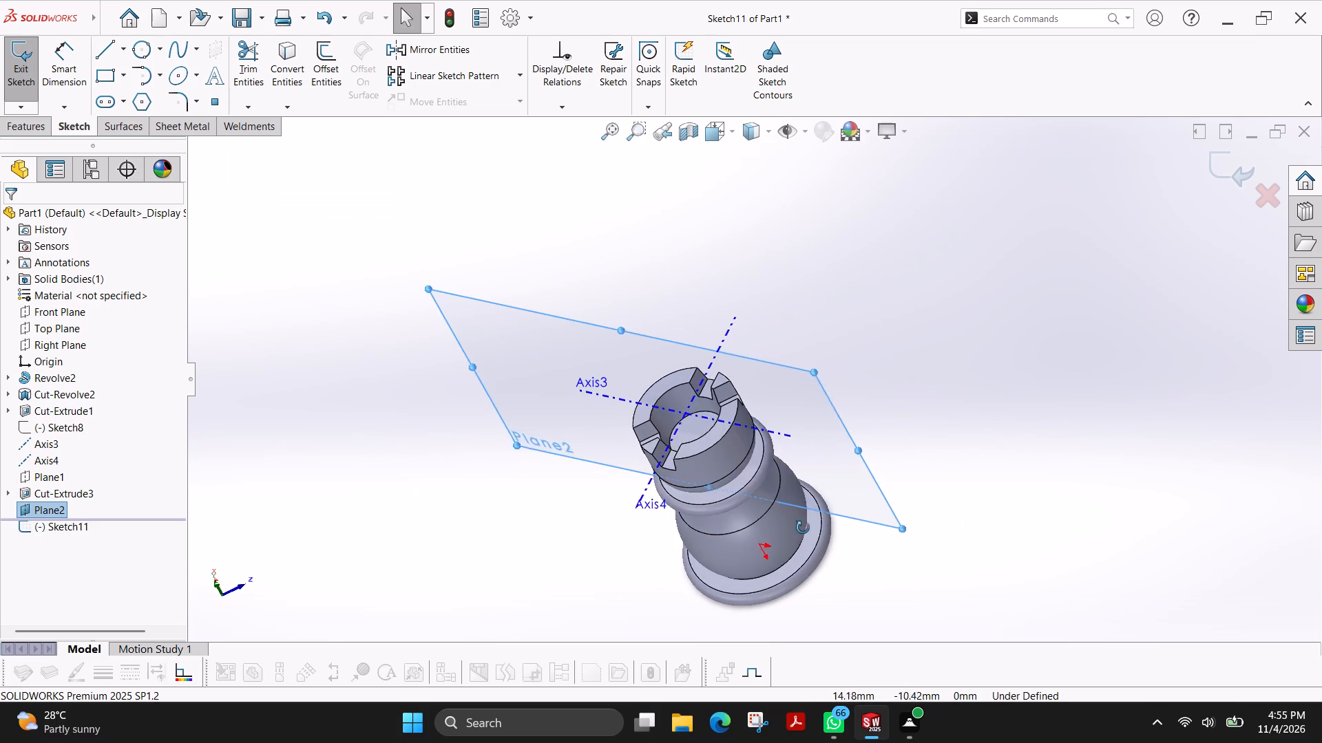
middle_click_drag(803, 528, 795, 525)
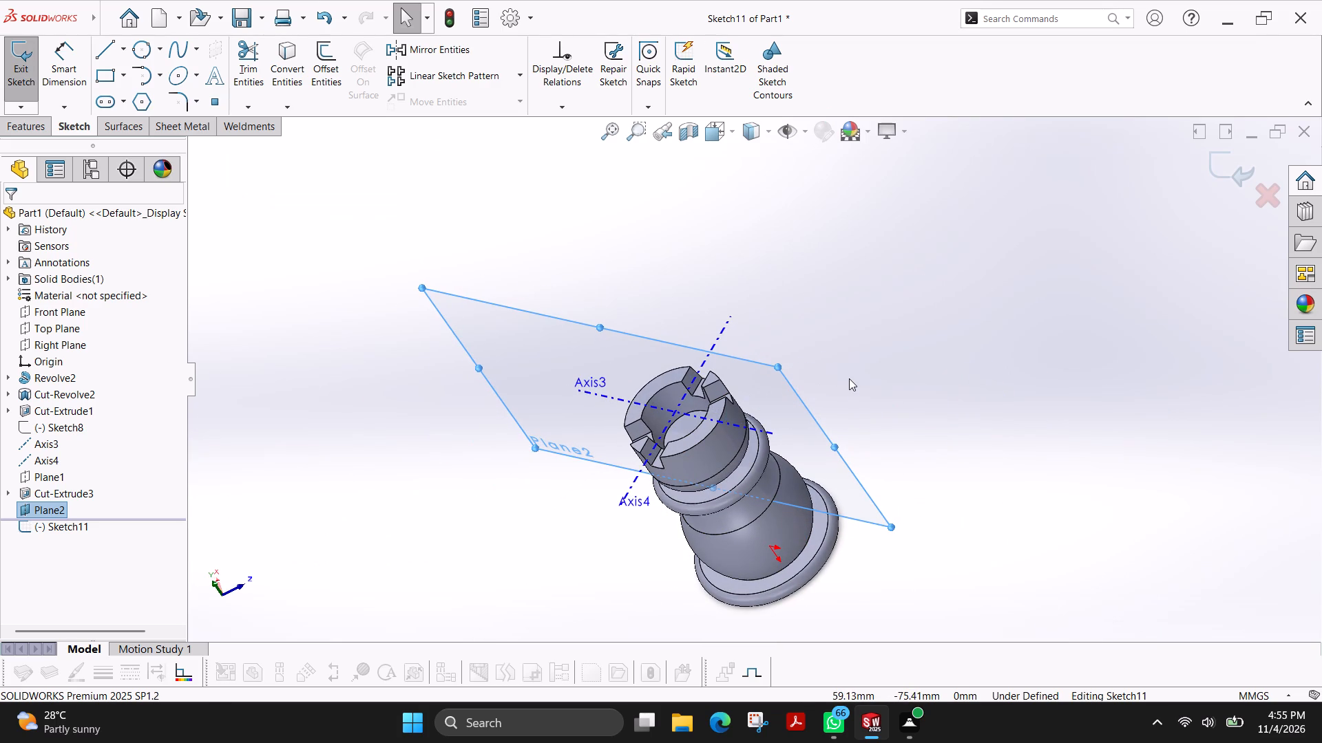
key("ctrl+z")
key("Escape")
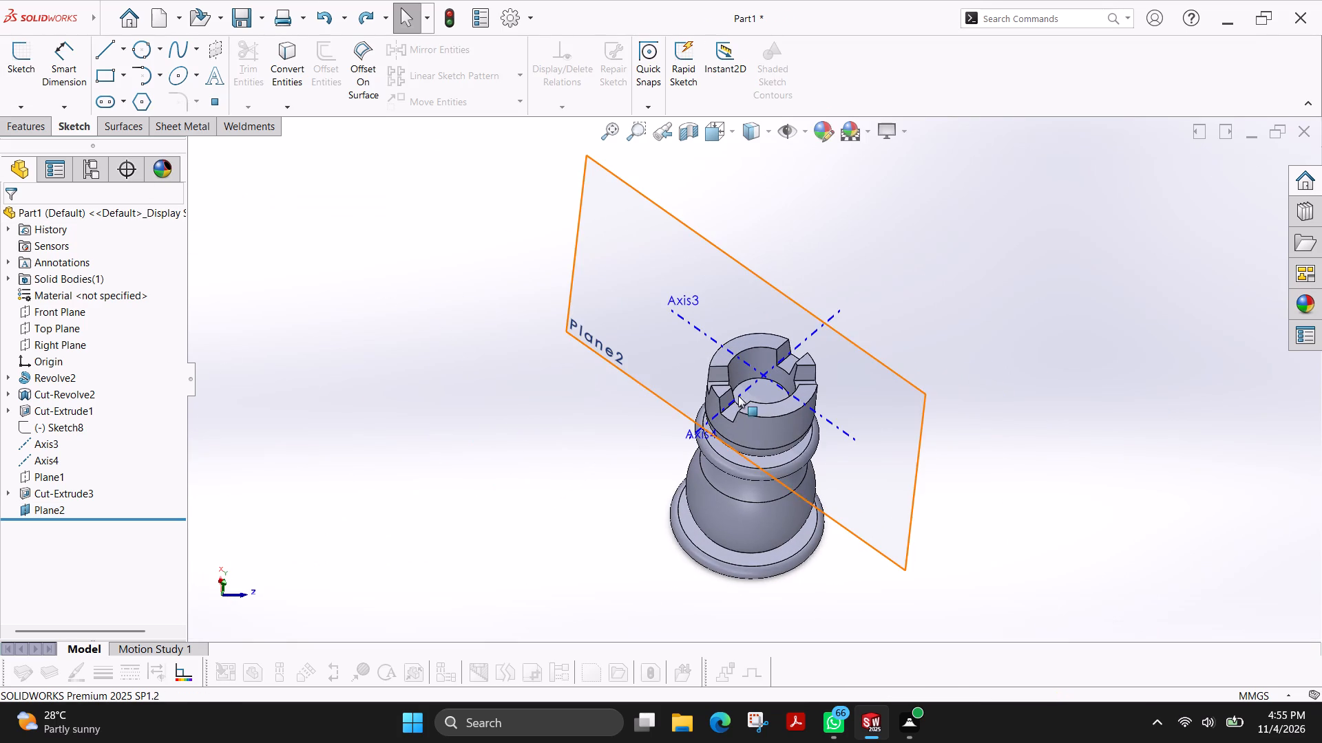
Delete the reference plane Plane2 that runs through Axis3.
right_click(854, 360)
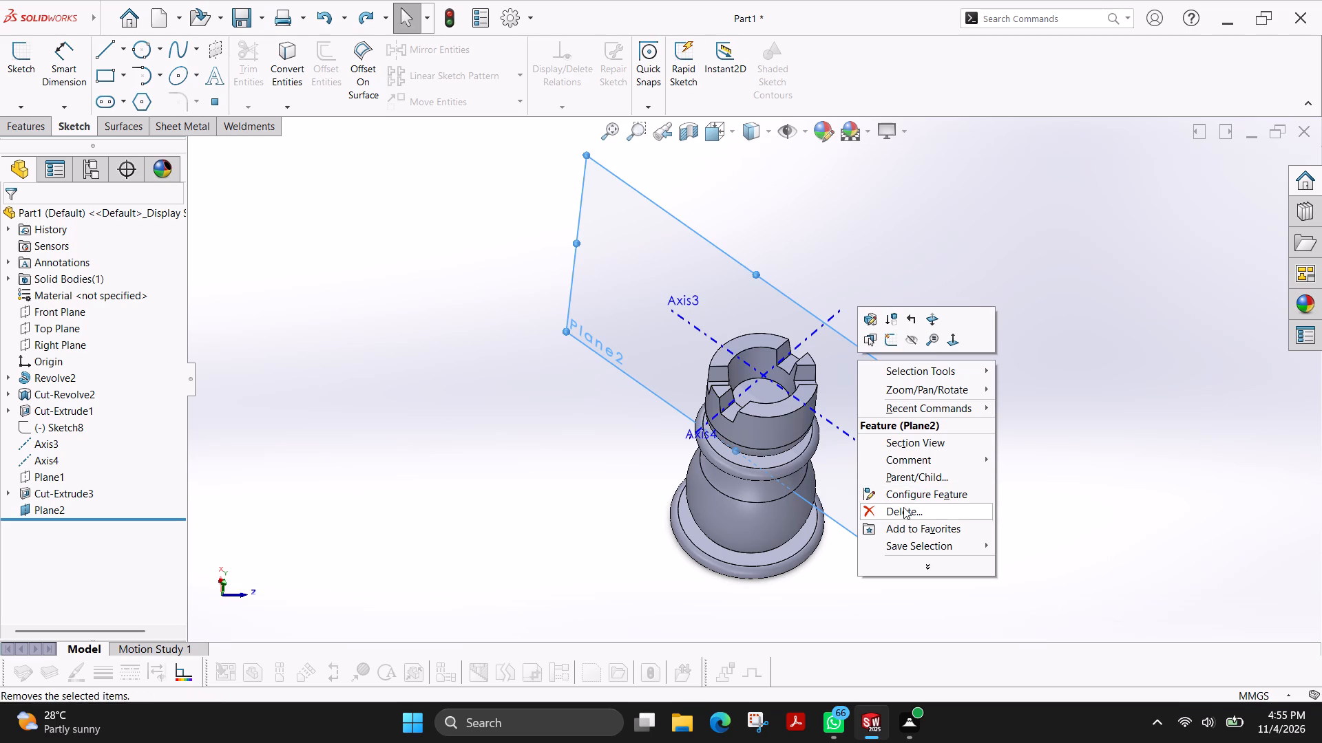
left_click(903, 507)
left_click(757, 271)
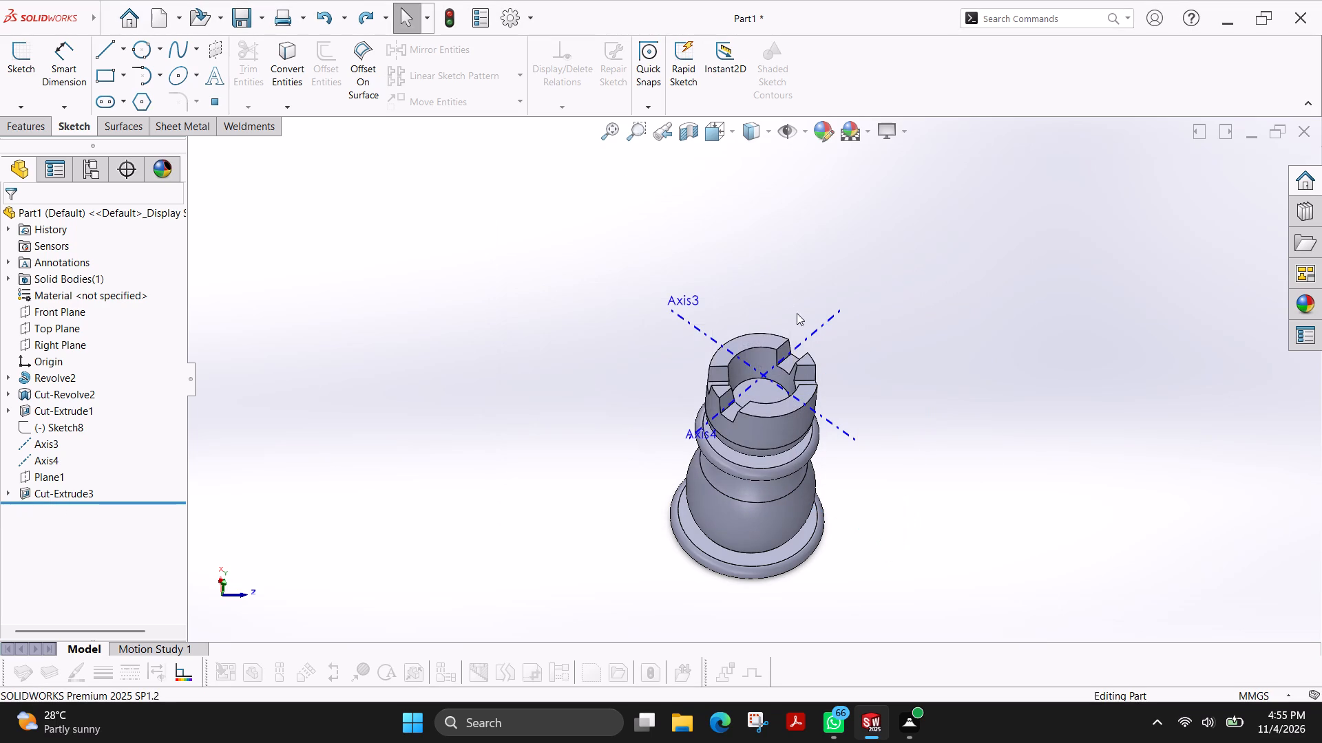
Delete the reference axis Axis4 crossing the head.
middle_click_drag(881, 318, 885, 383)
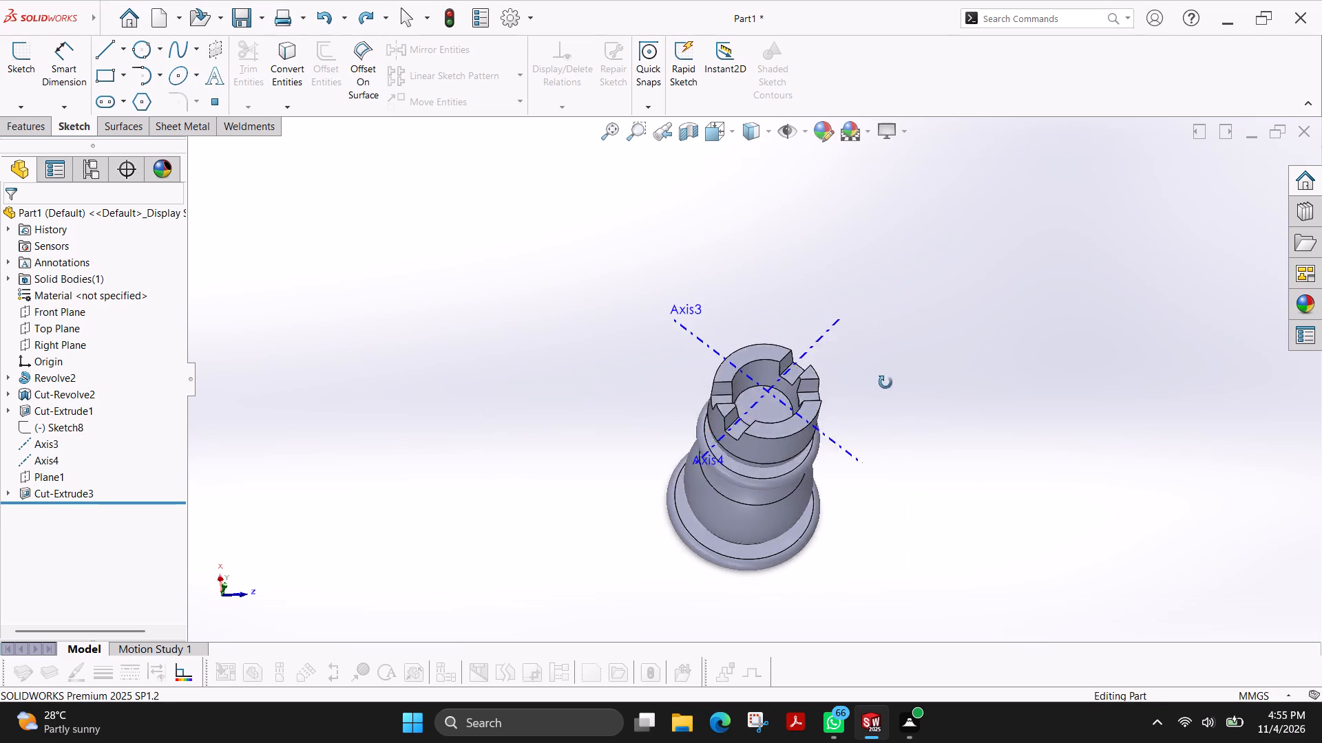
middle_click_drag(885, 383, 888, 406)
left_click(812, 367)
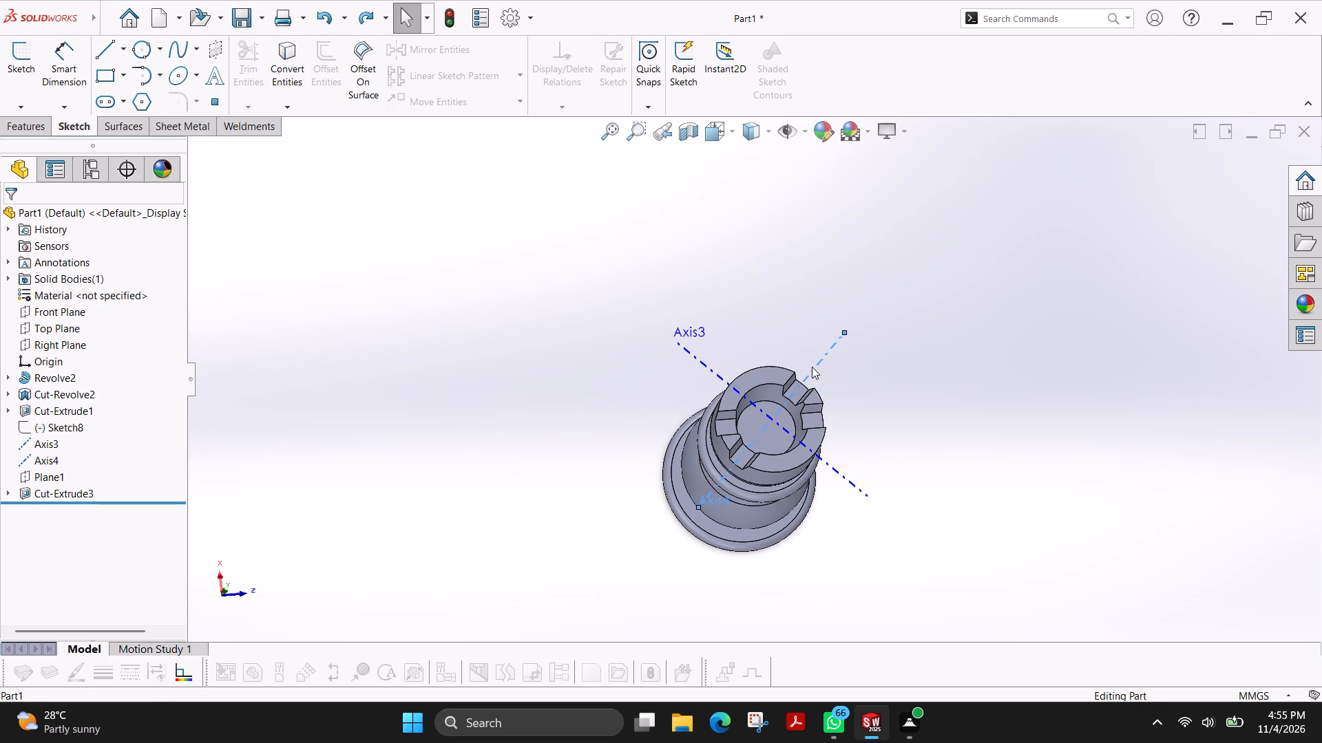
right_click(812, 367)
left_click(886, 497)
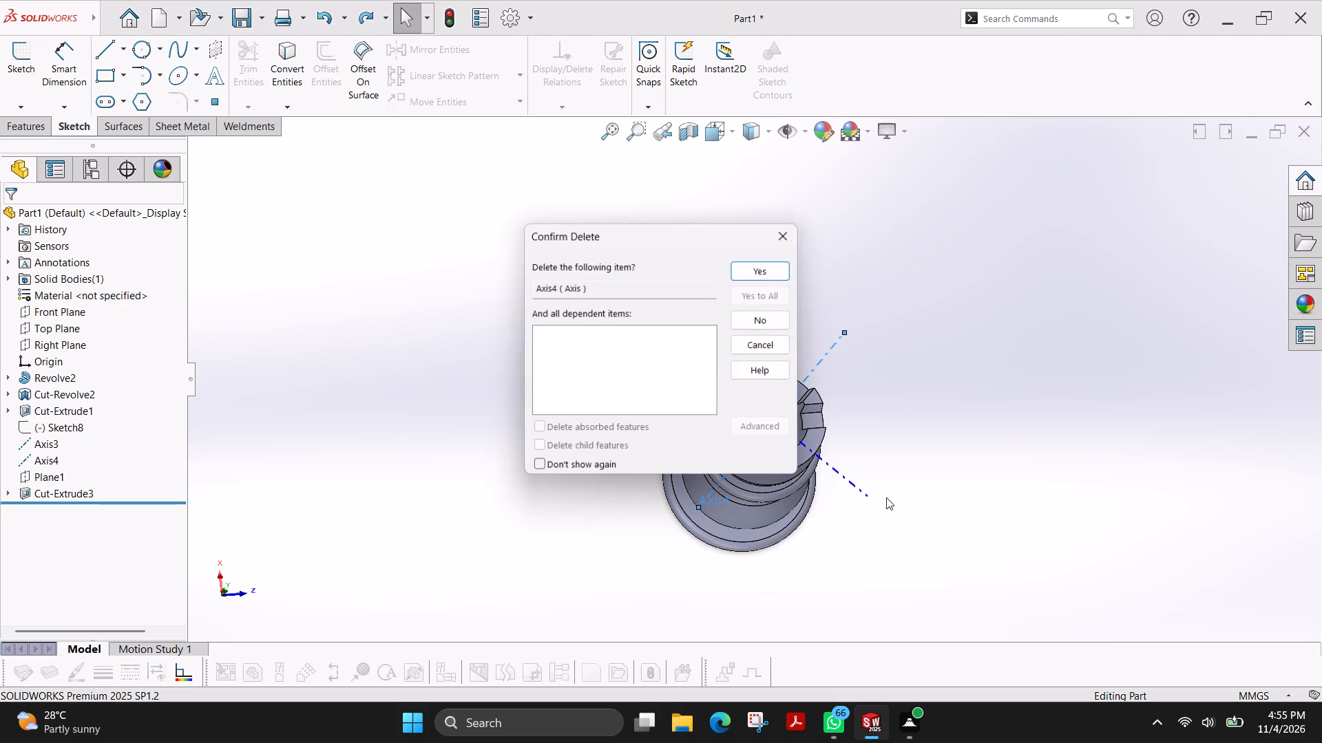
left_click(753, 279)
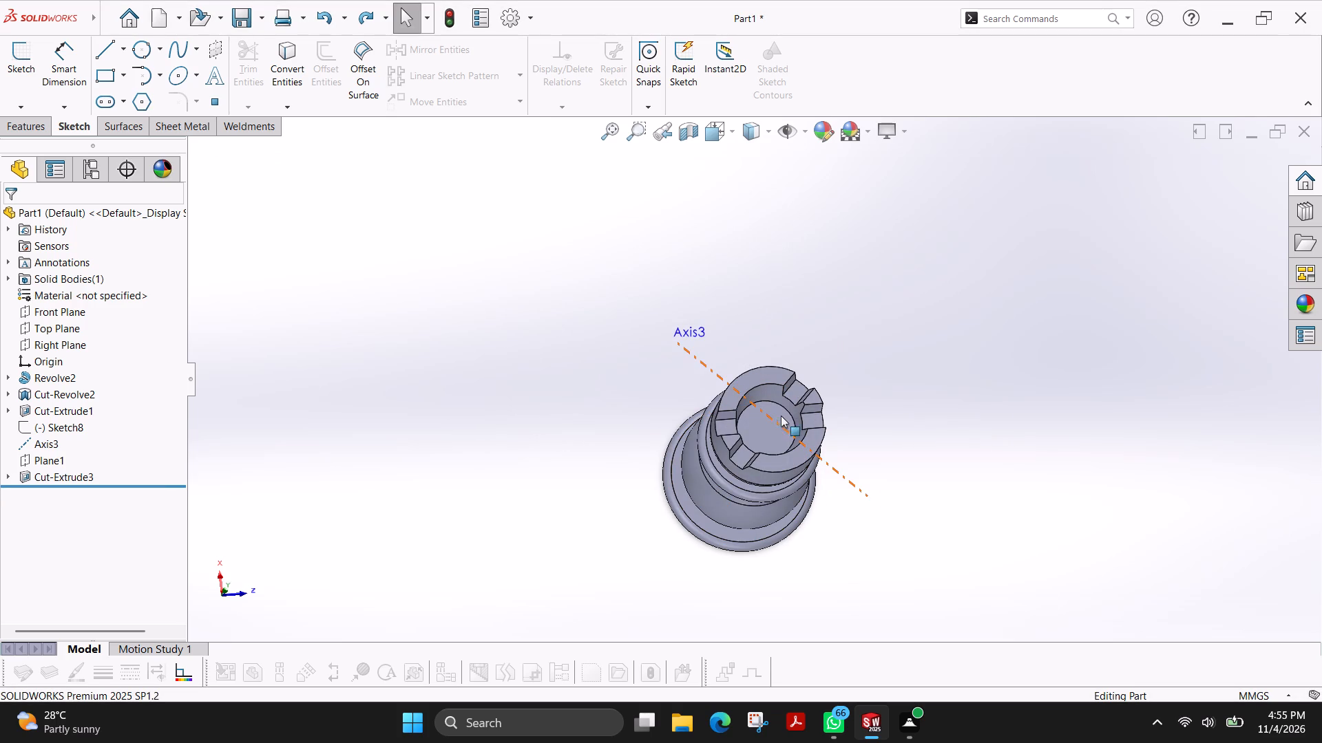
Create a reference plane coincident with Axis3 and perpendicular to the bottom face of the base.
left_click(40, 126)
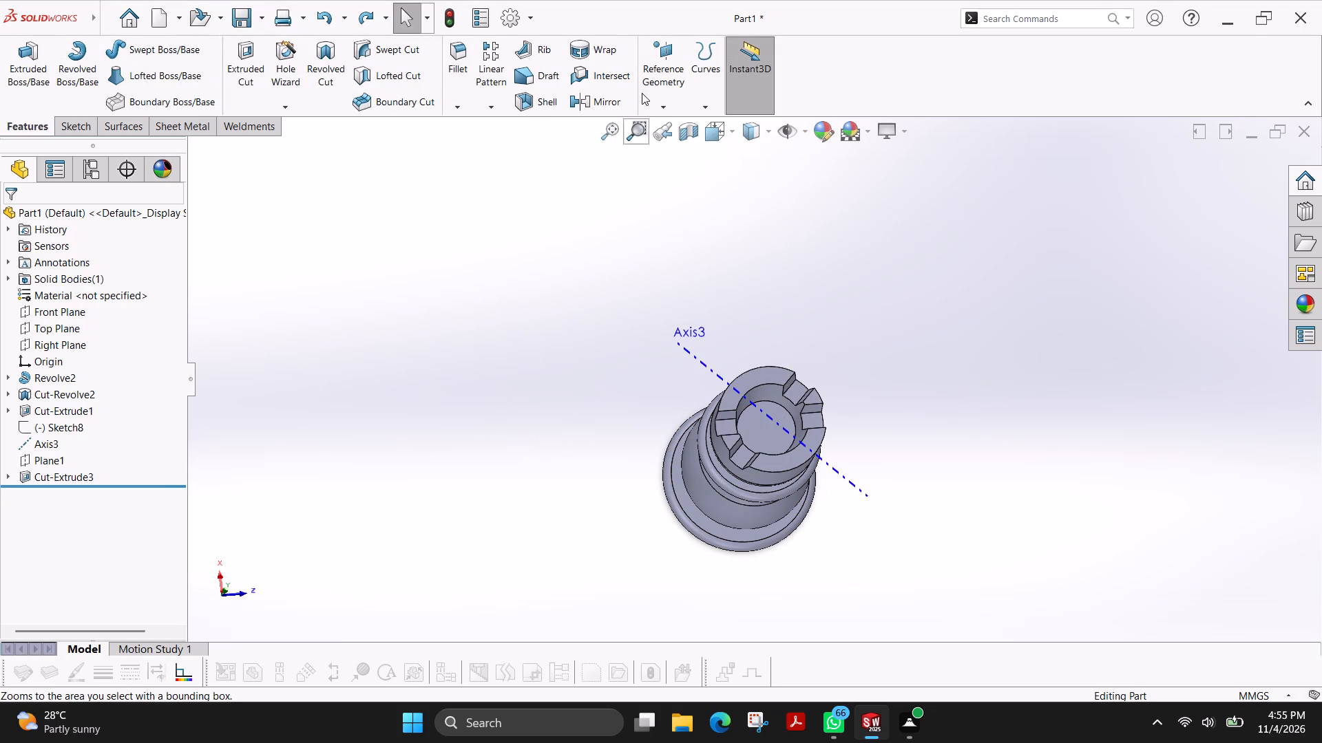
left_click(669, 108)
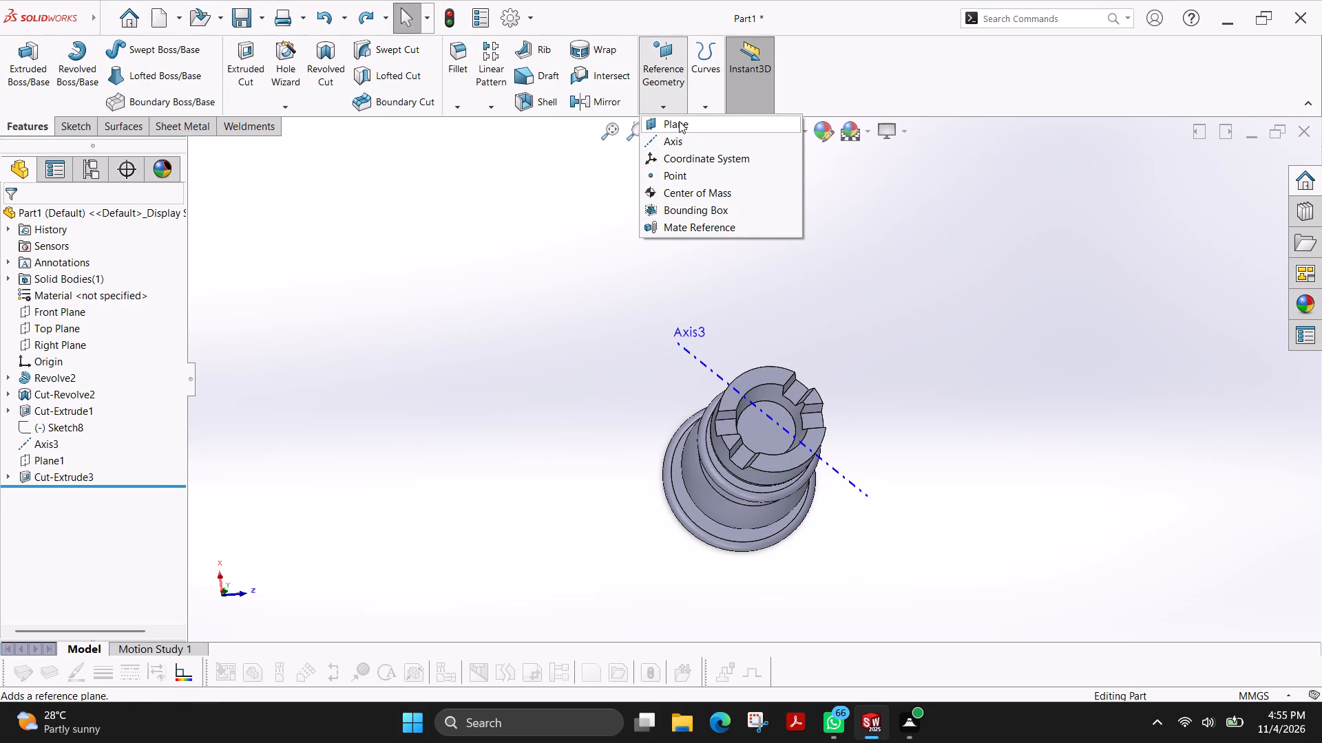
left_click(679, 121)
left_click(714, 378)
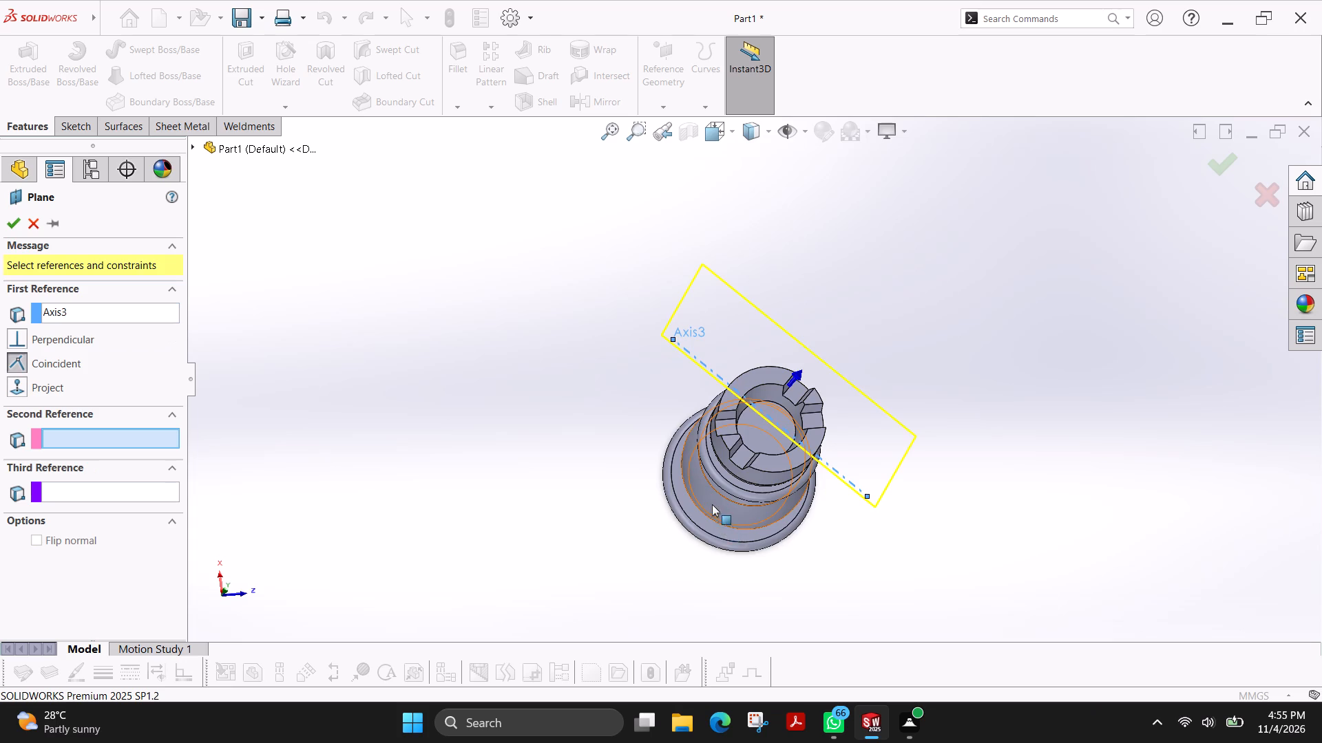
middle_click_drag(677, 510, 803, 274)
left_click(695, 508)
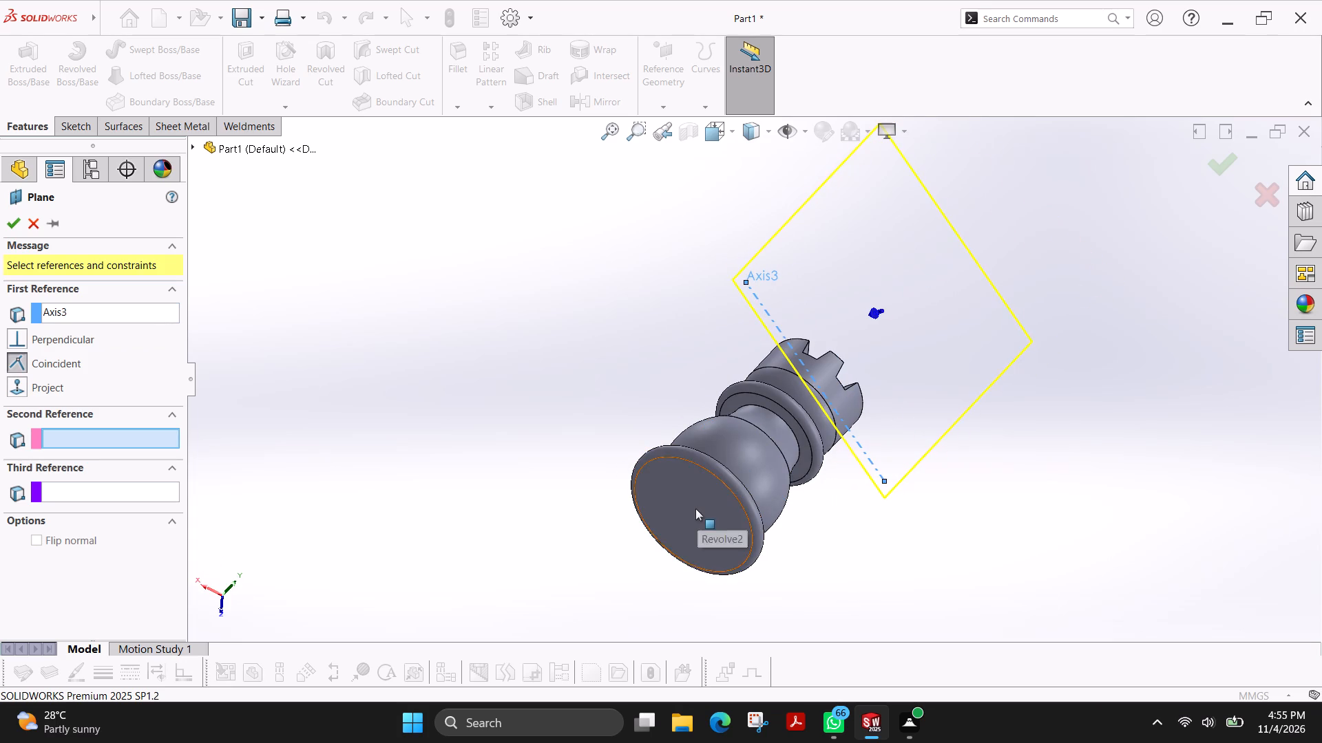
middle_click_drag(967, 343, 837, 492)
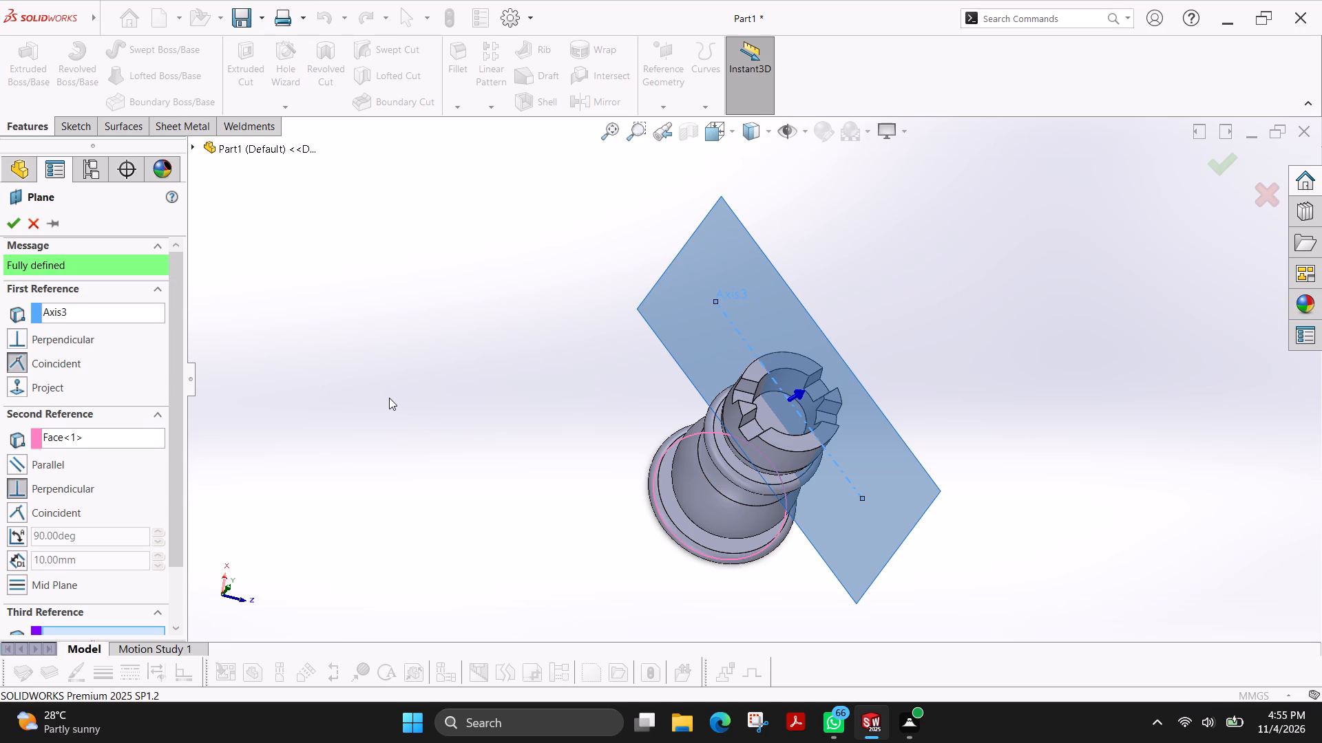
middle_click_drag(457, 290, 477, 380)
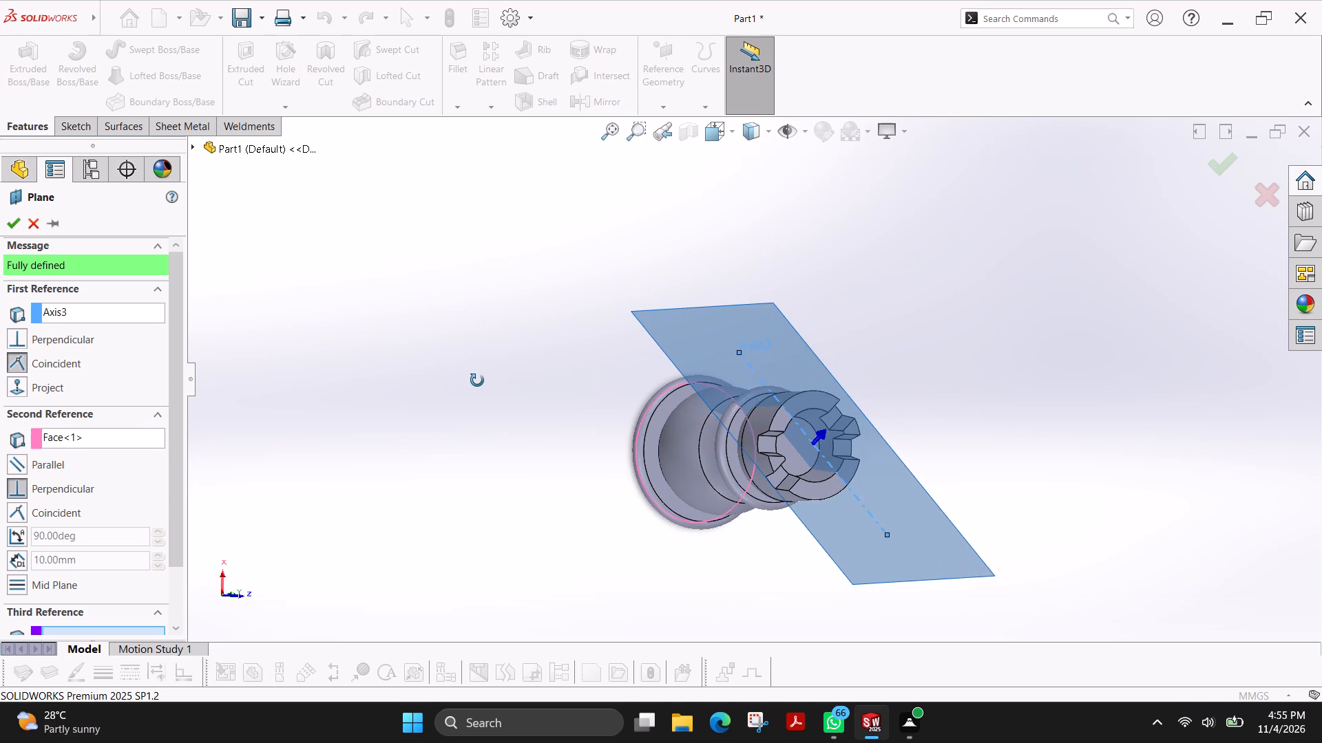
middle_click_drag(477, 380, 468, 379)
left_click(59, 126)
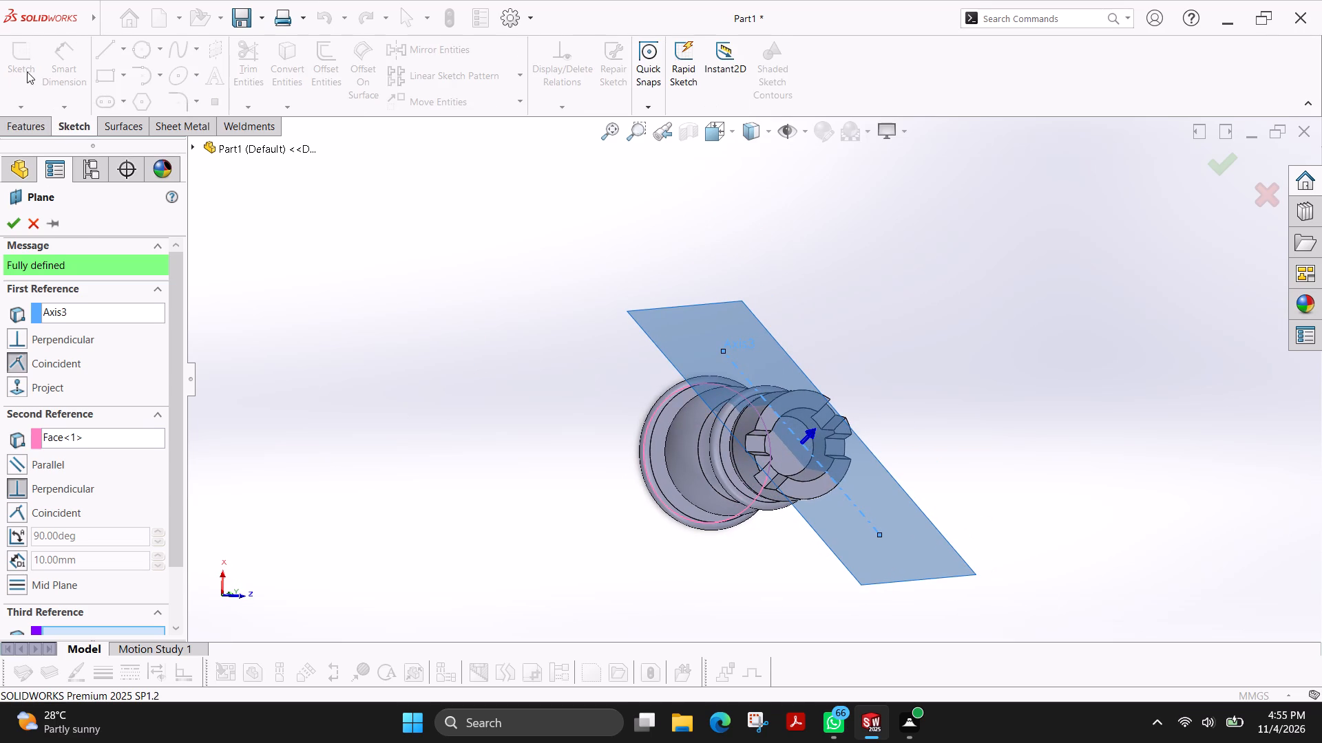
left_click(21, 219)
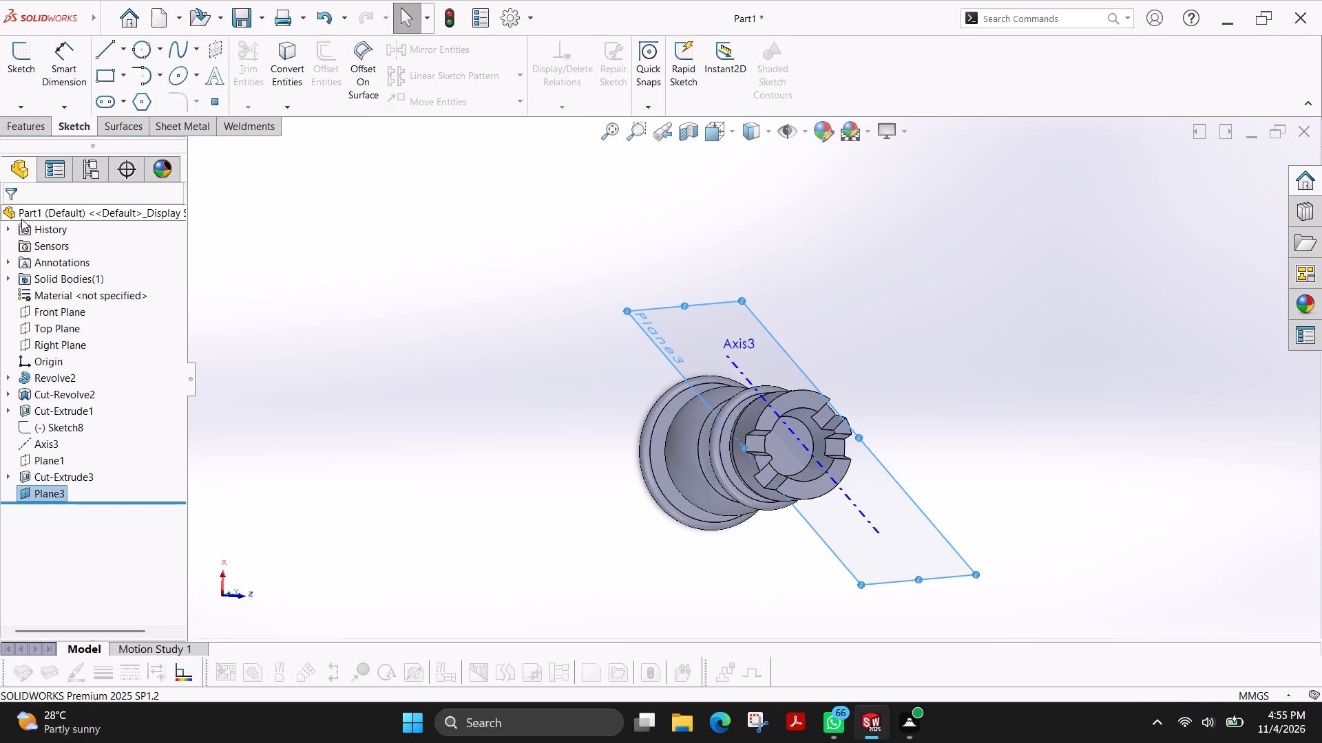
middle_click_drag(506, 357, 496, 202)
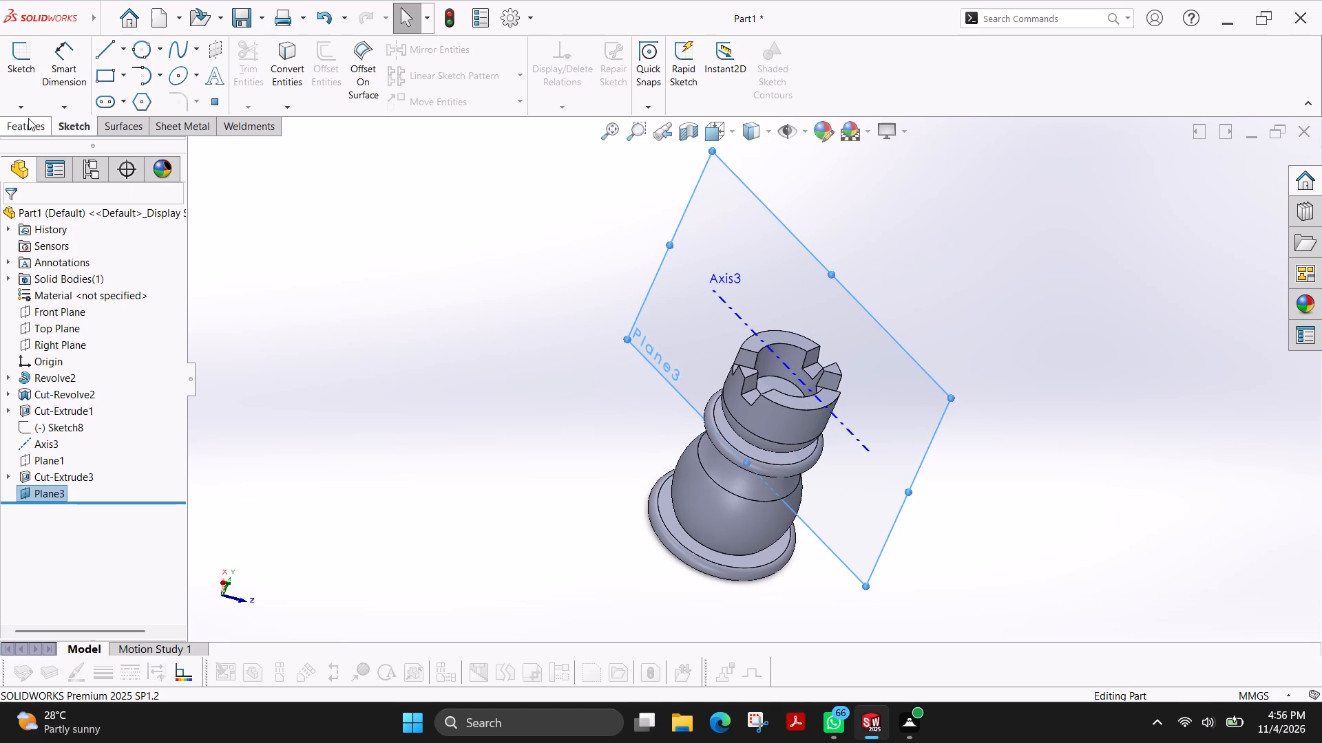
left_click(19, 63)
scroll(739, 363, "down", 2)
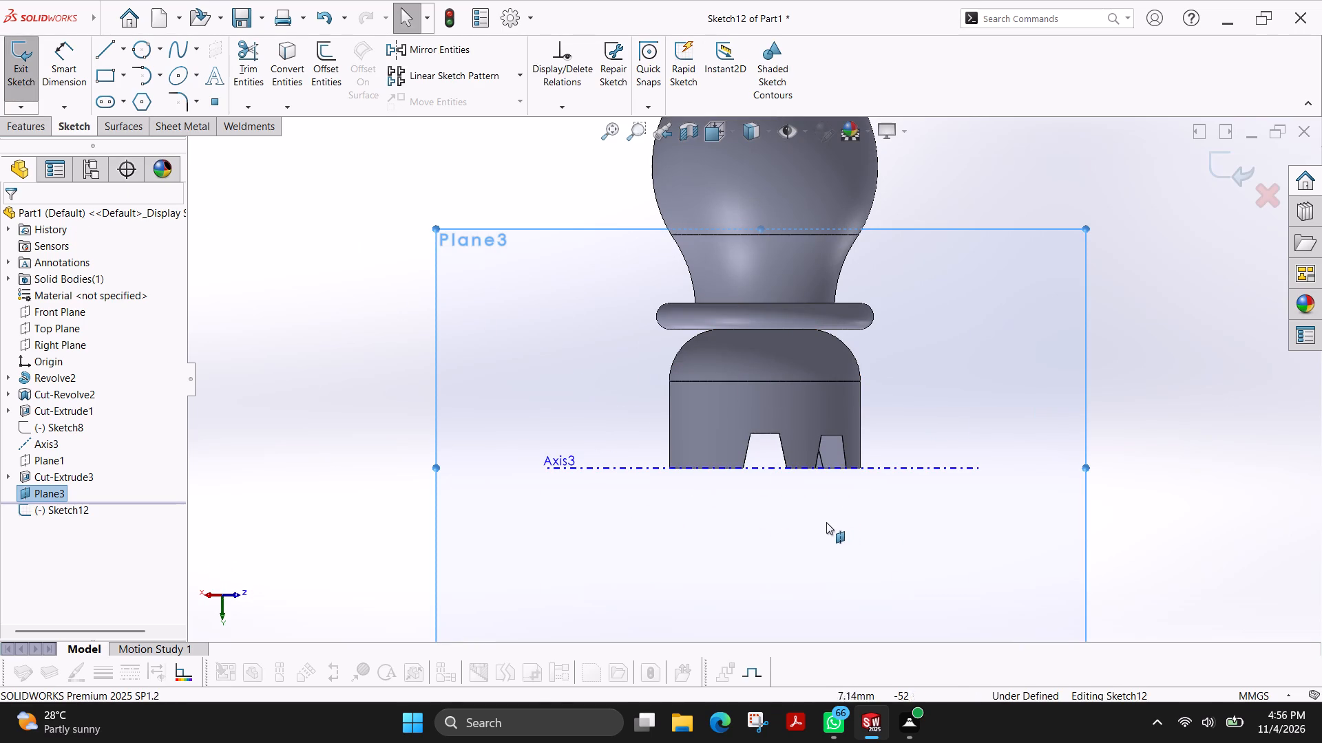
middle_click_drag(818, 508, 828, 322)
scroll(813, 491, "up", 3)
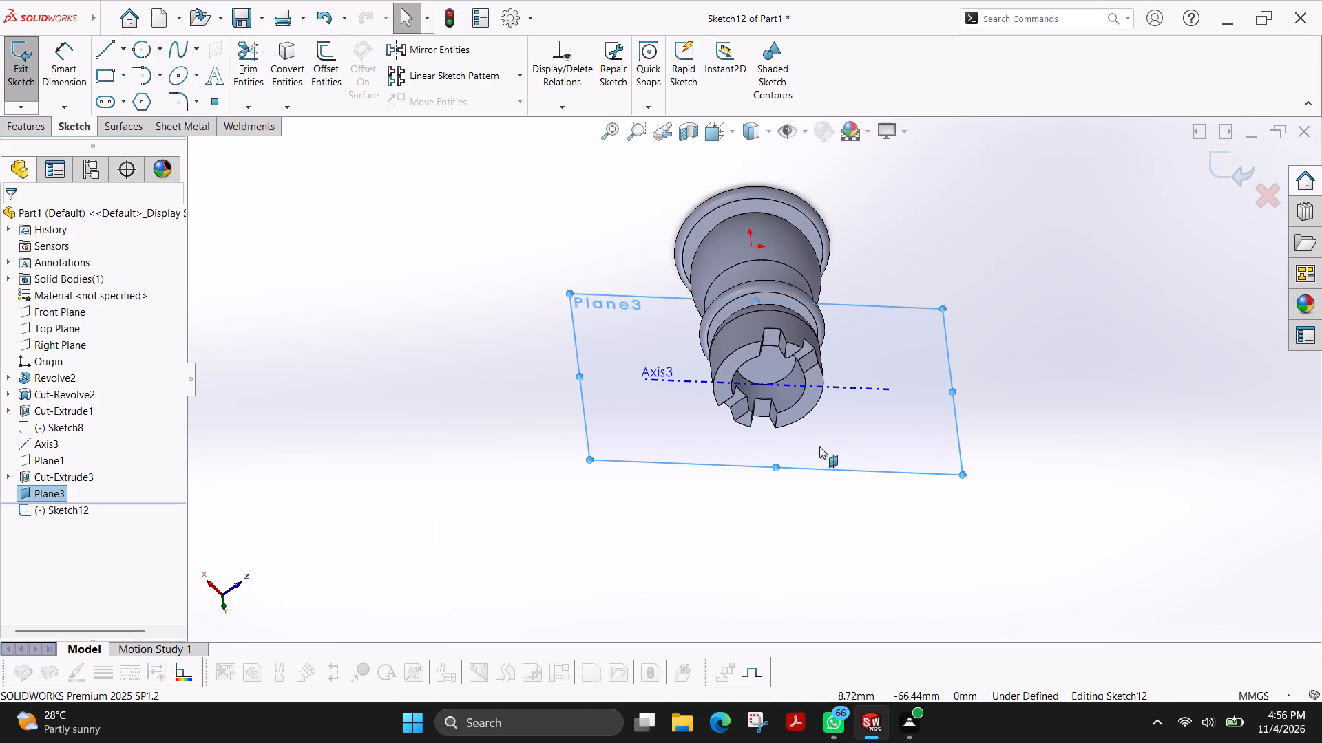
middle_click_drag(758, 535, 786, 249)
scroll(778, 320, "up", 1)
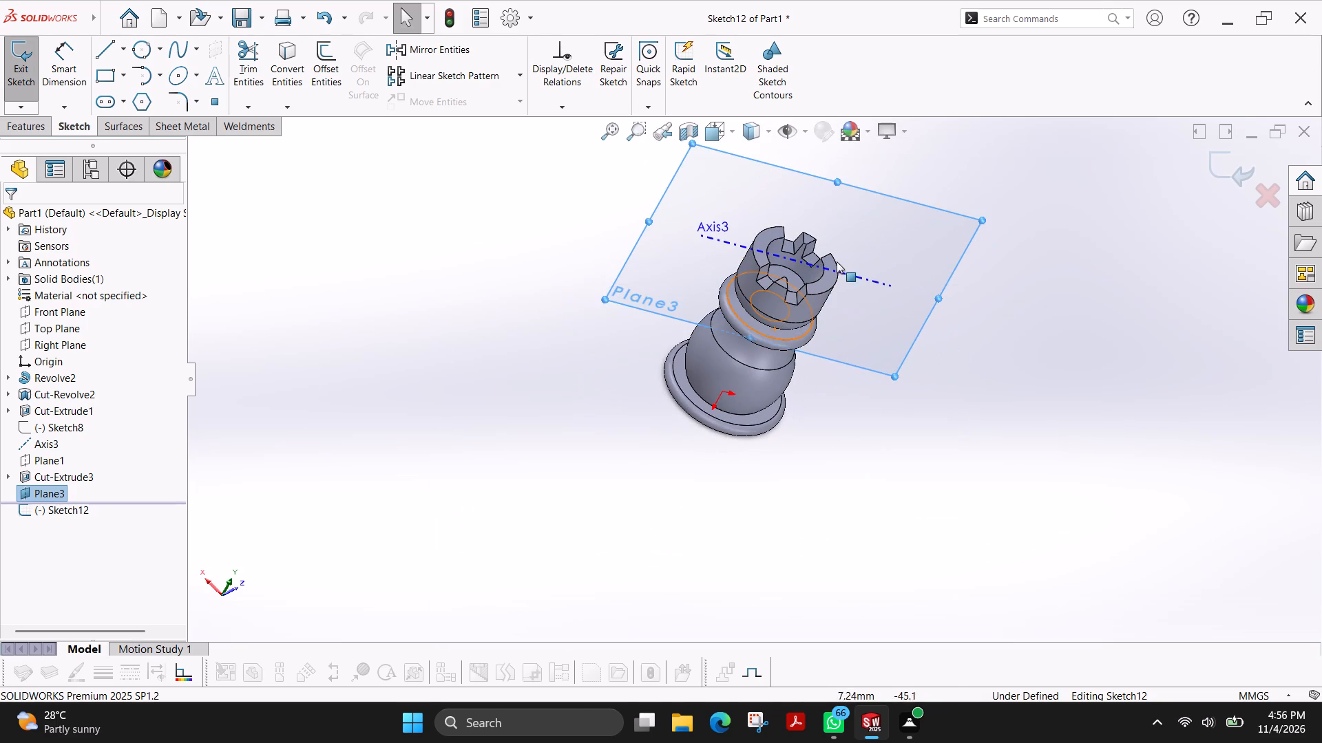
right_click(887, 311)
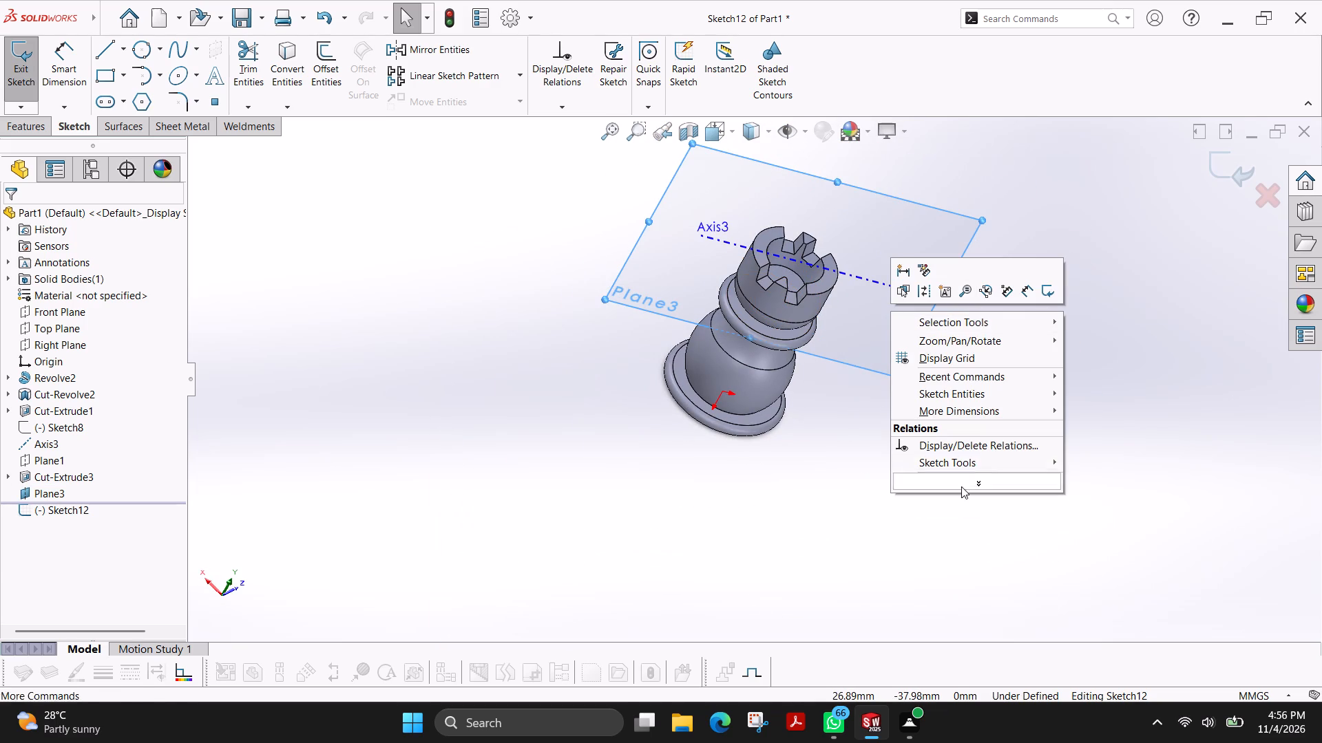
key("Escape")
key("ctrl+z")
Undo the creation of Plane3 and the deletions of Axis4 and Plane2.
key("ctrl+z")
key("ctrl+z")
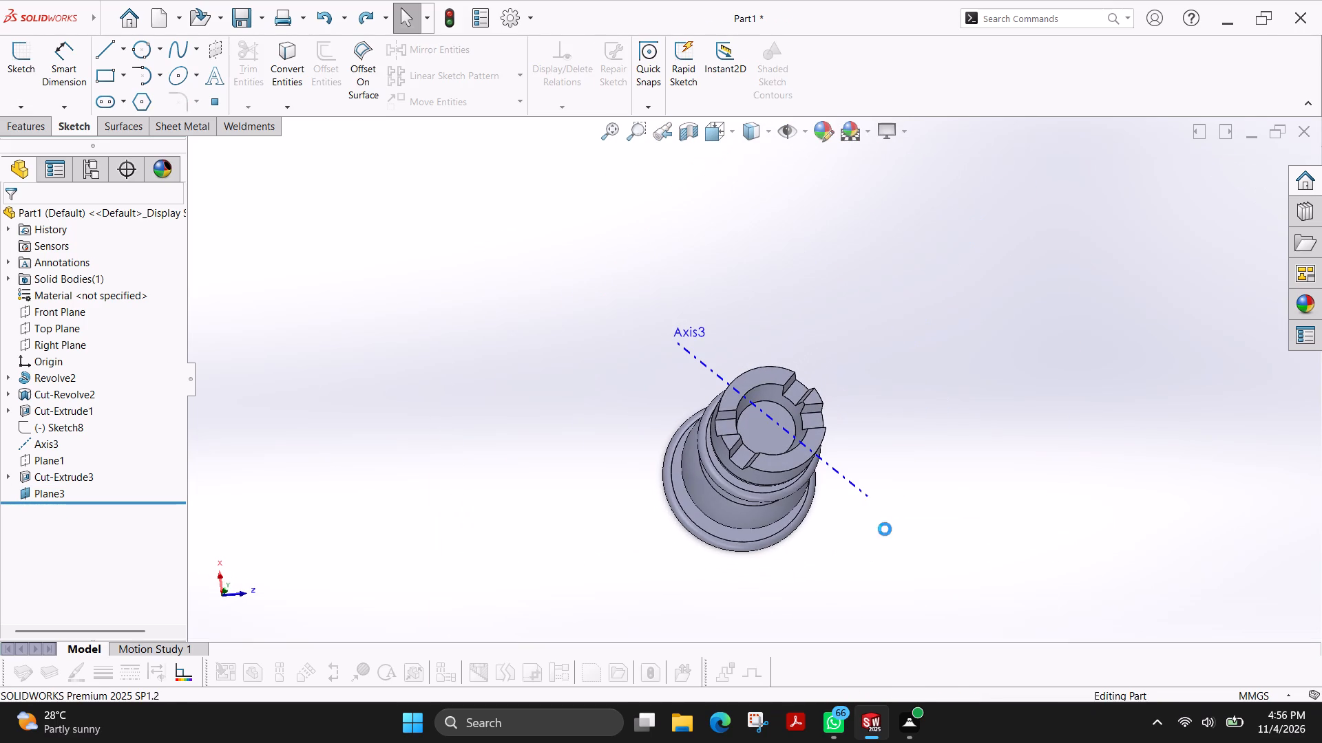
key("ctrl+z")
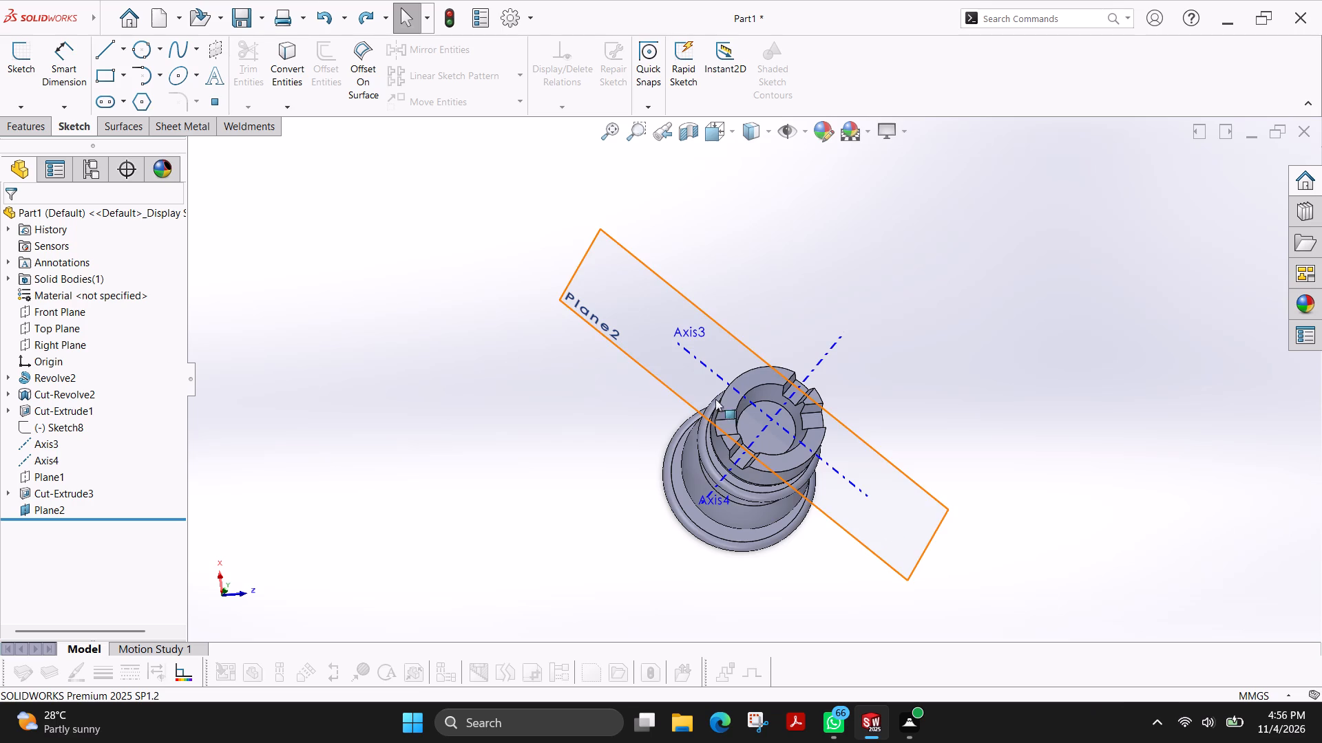
Create a reference plane coincident with Axis4 and perpendicular to the bottom face of the base.
middle_click_drag(920, 410, 887, 391)
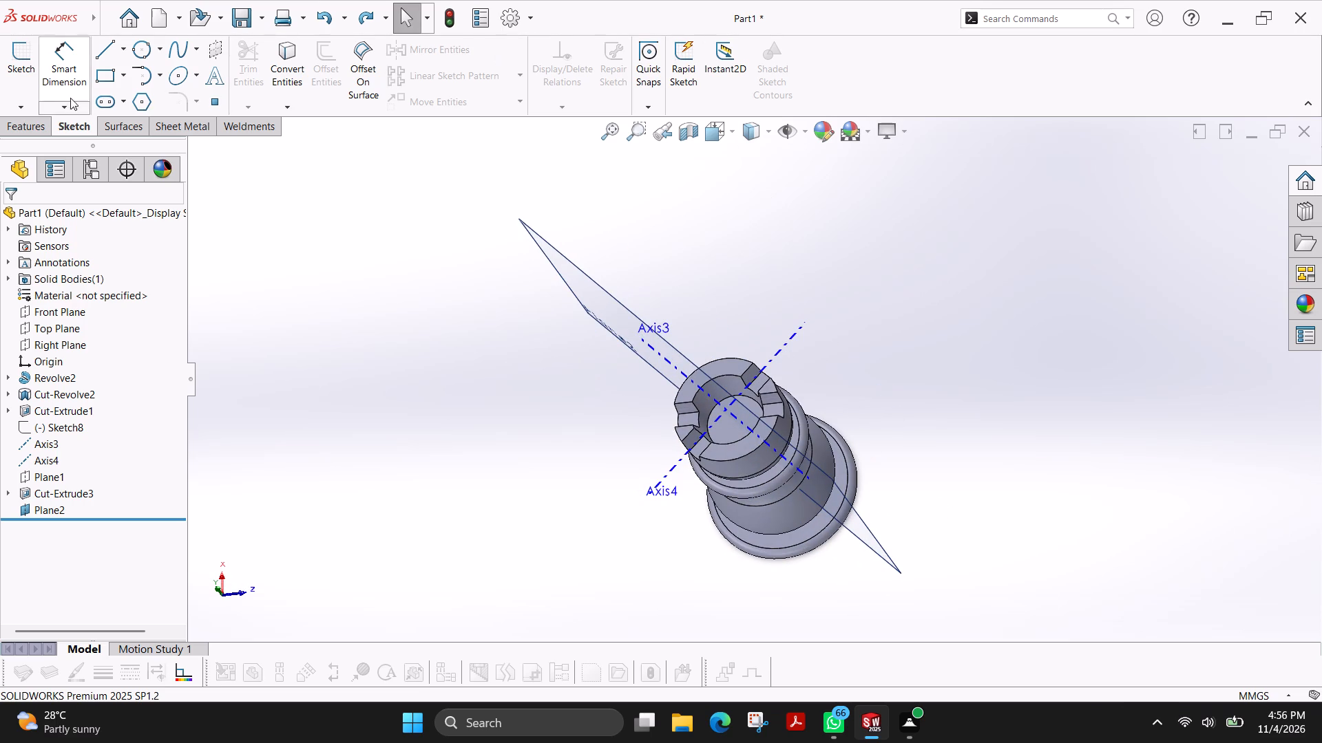
left_click(26, 119)
left_click(675, 105)
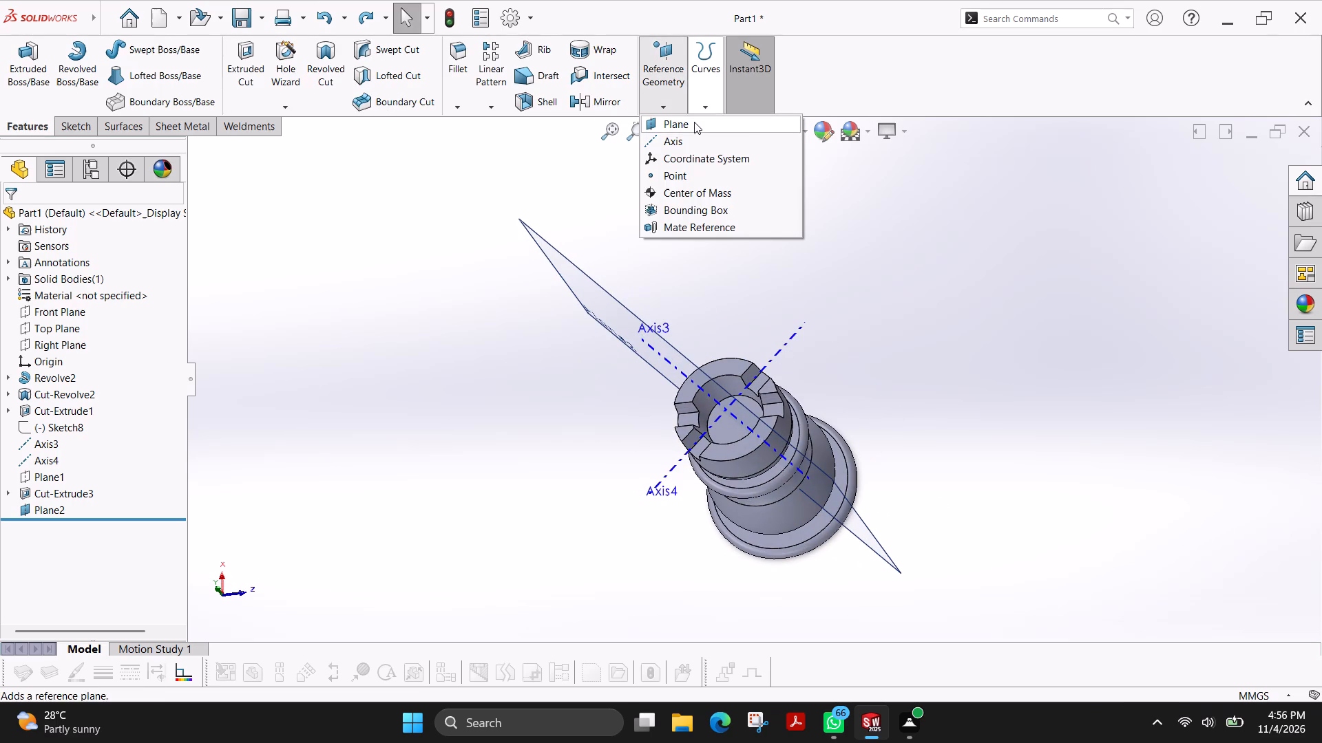
left_click(695, 122)
left_click(788, 344)
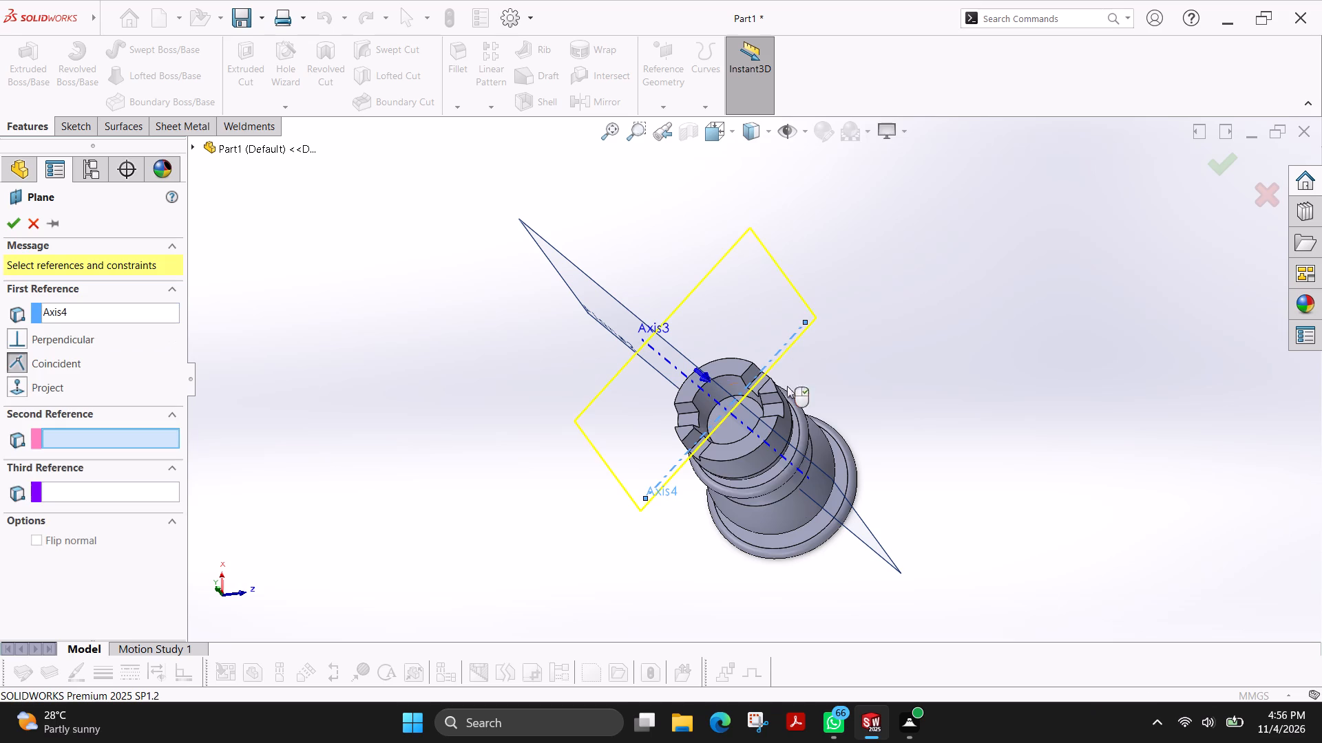
middle_click_drag(703, 570, 640, 297)
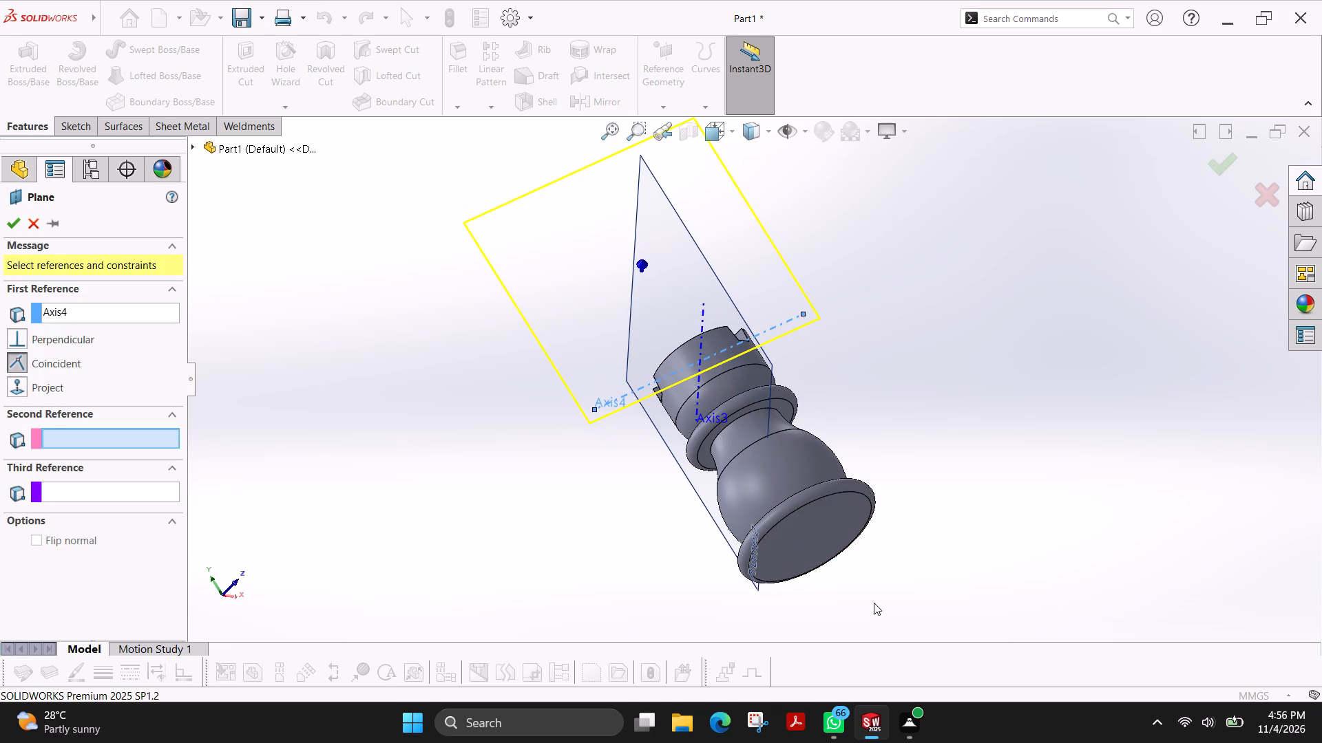
left_click(815, 525)
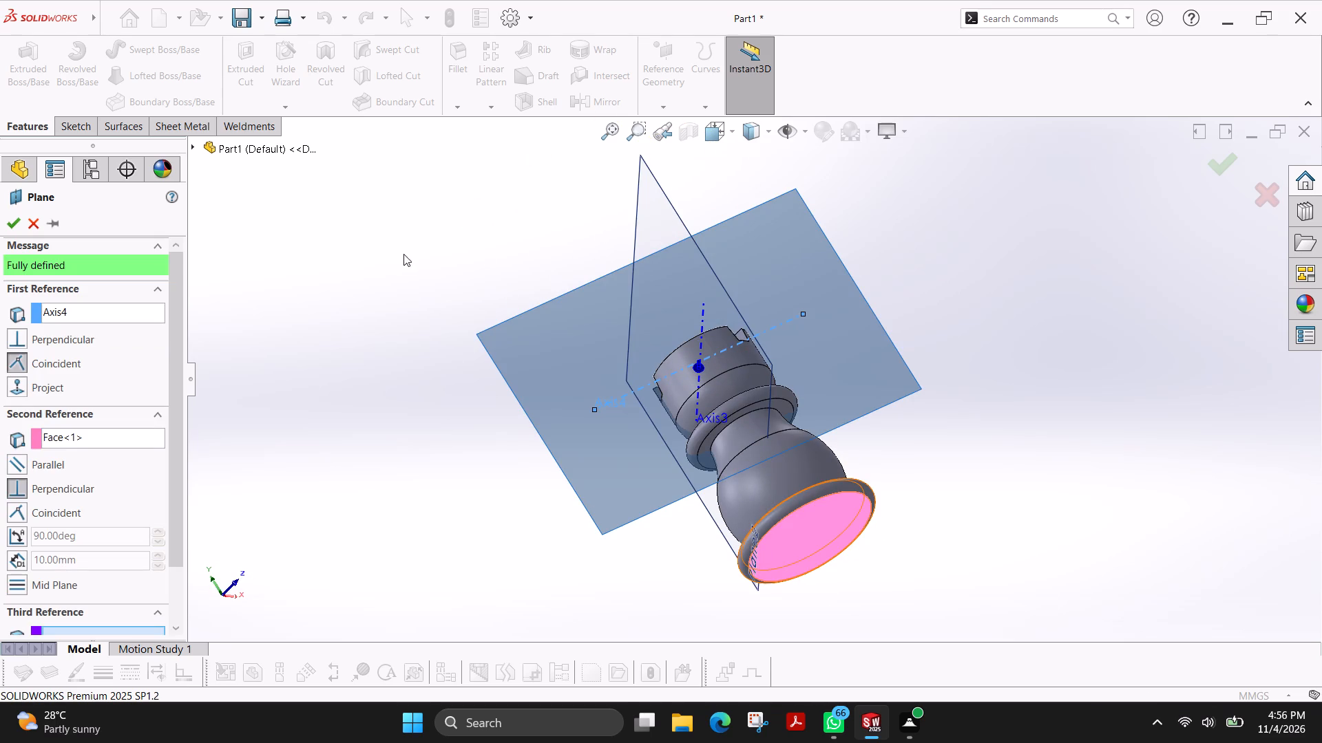
middle_click_drag(417, 253, 549, 315)
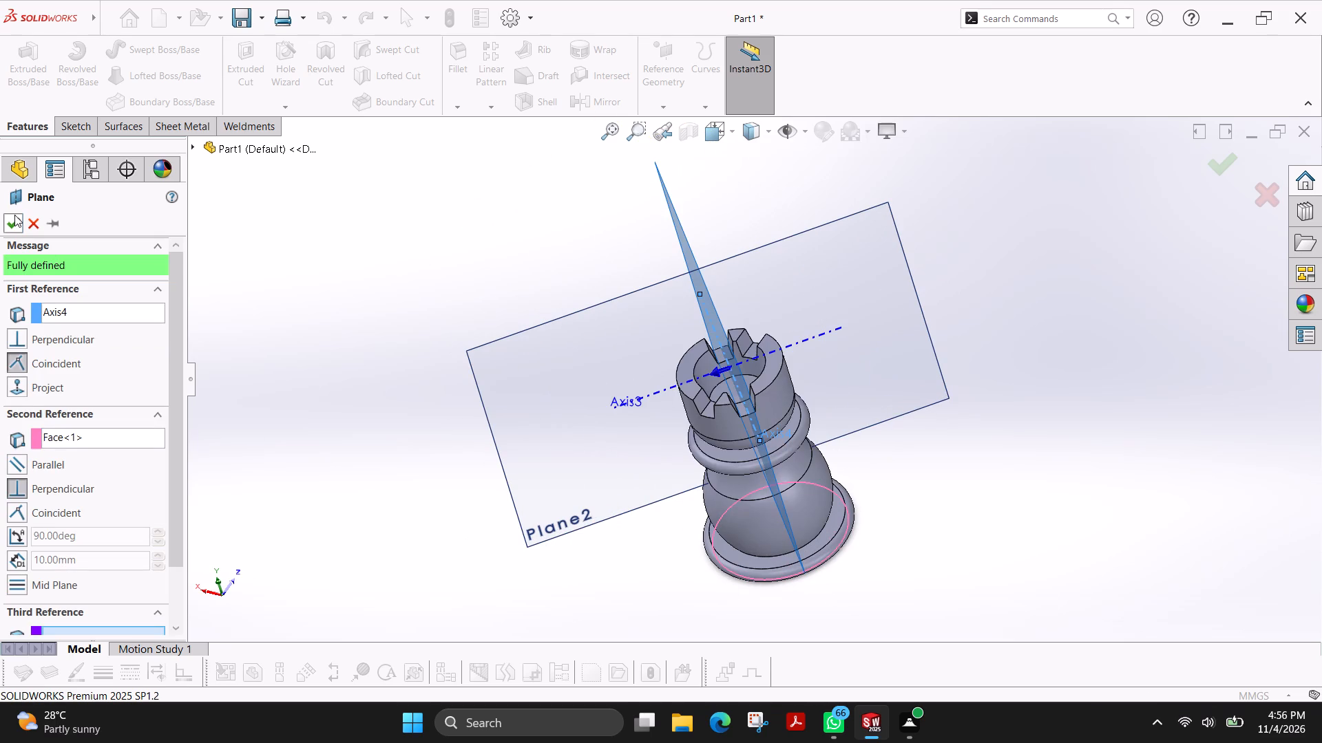
left_click(14, 215)
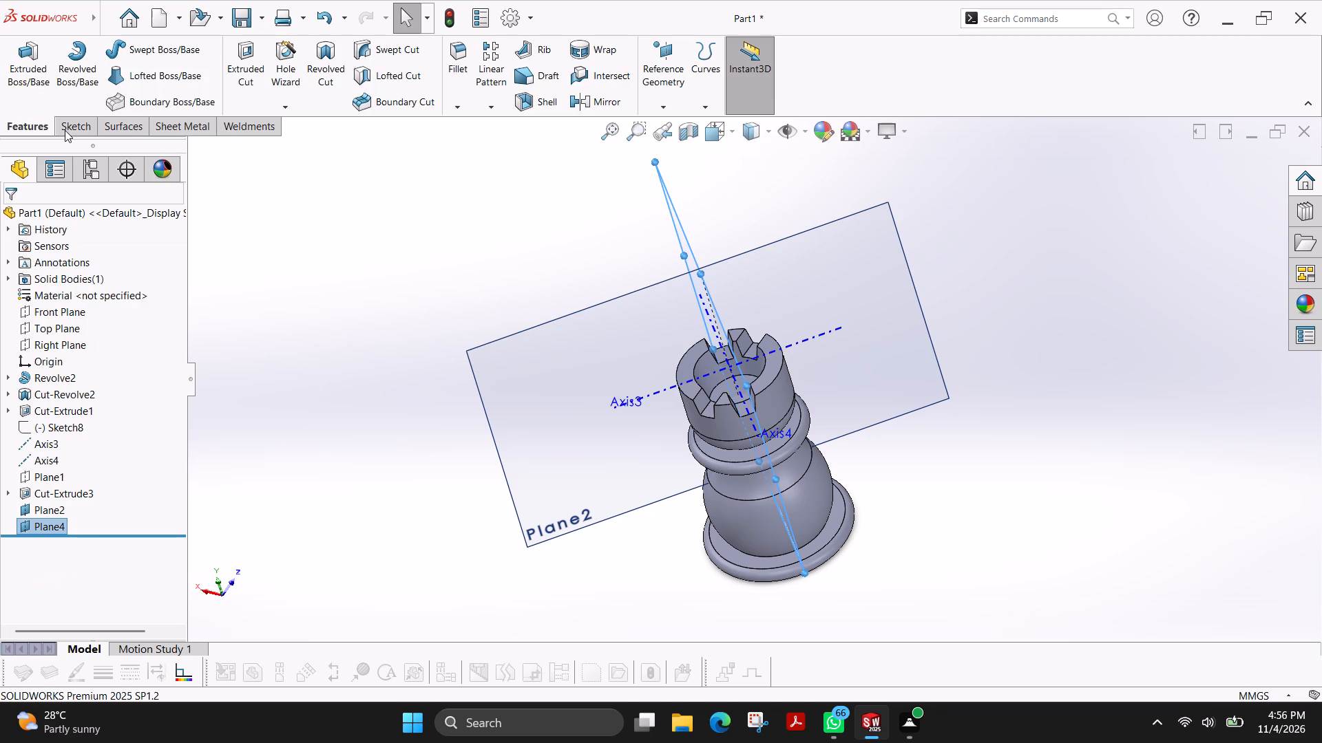
Start a sketch on Plane4 and draw a vertical line about 63 mm long from the origin along the piece's centre.
left_click(65, 130)
left_click(34, 63)
scroll(804, 374, "down", 3)
scroll(752, 438, "down", 3)
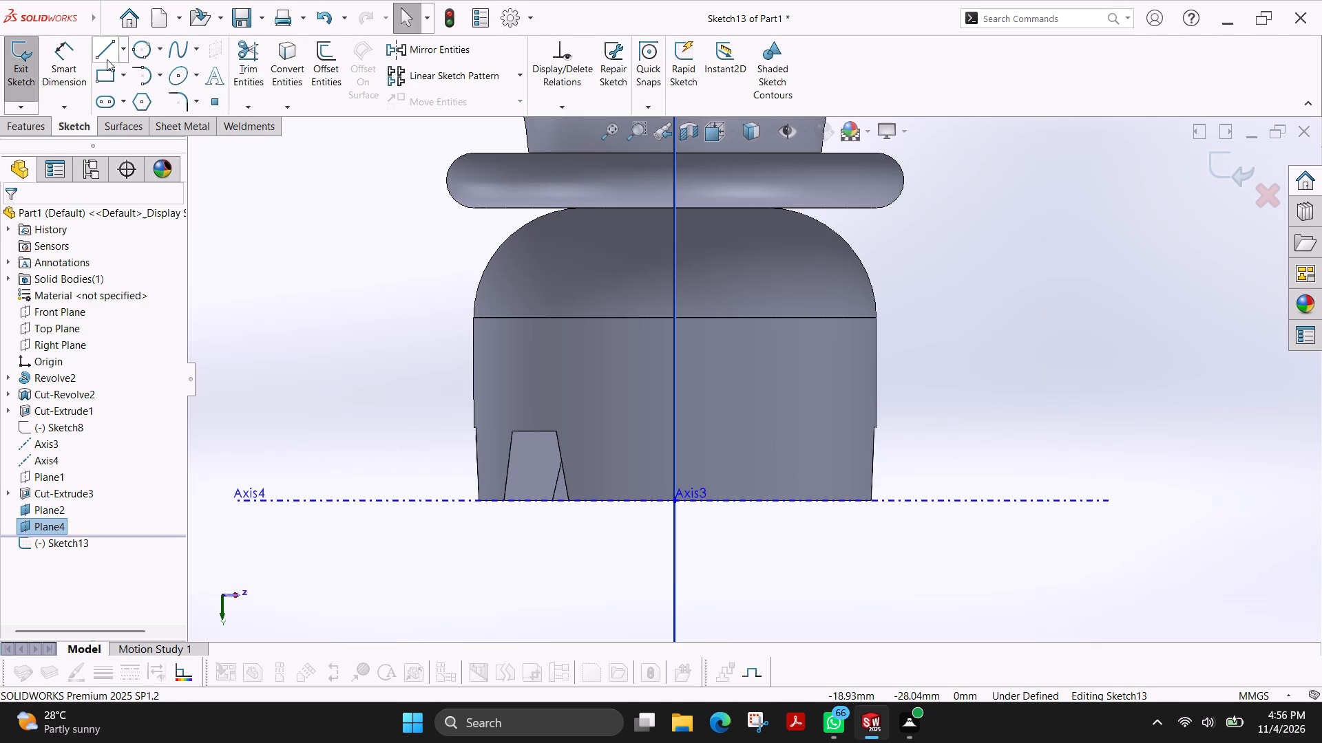
left_click(105, 57)
scroll(759, 315, "up", 4)
scroll(757, 215, "up", 2)
scroll(739, 161, "up", 2)
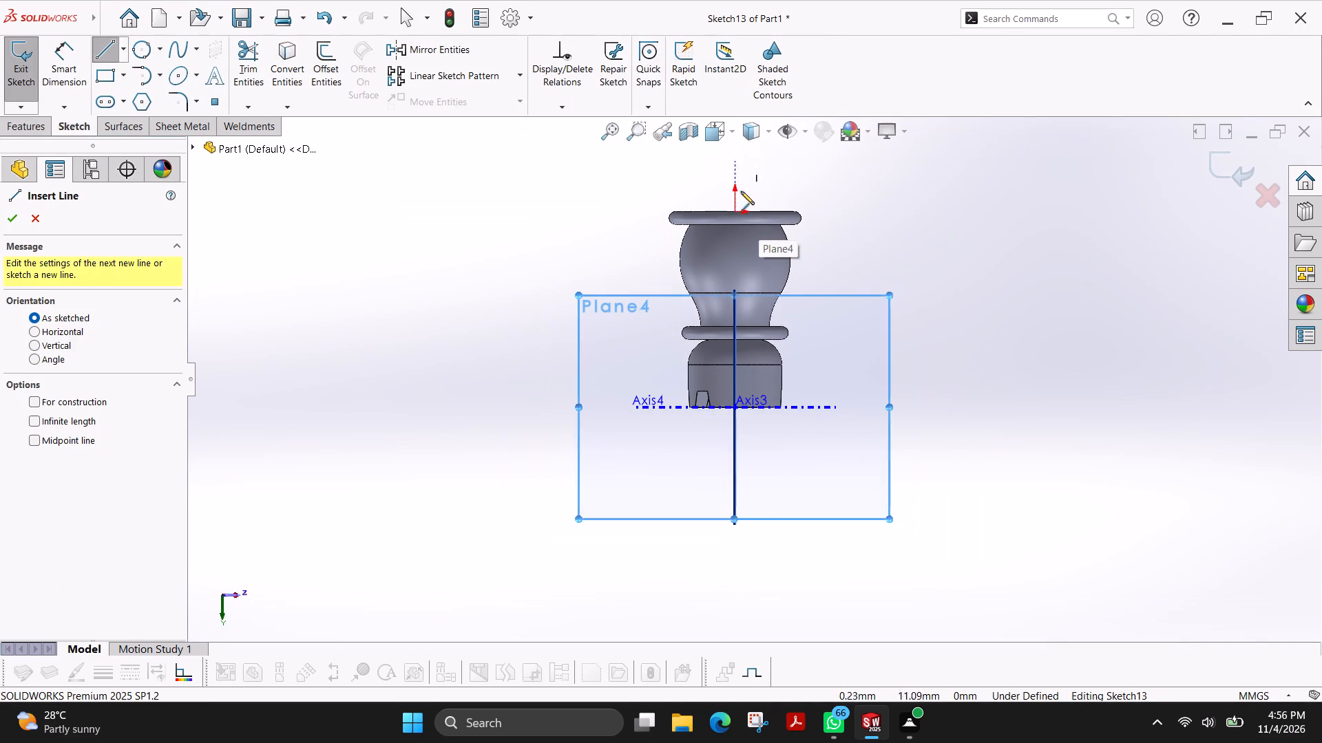
left_click(735, 210)
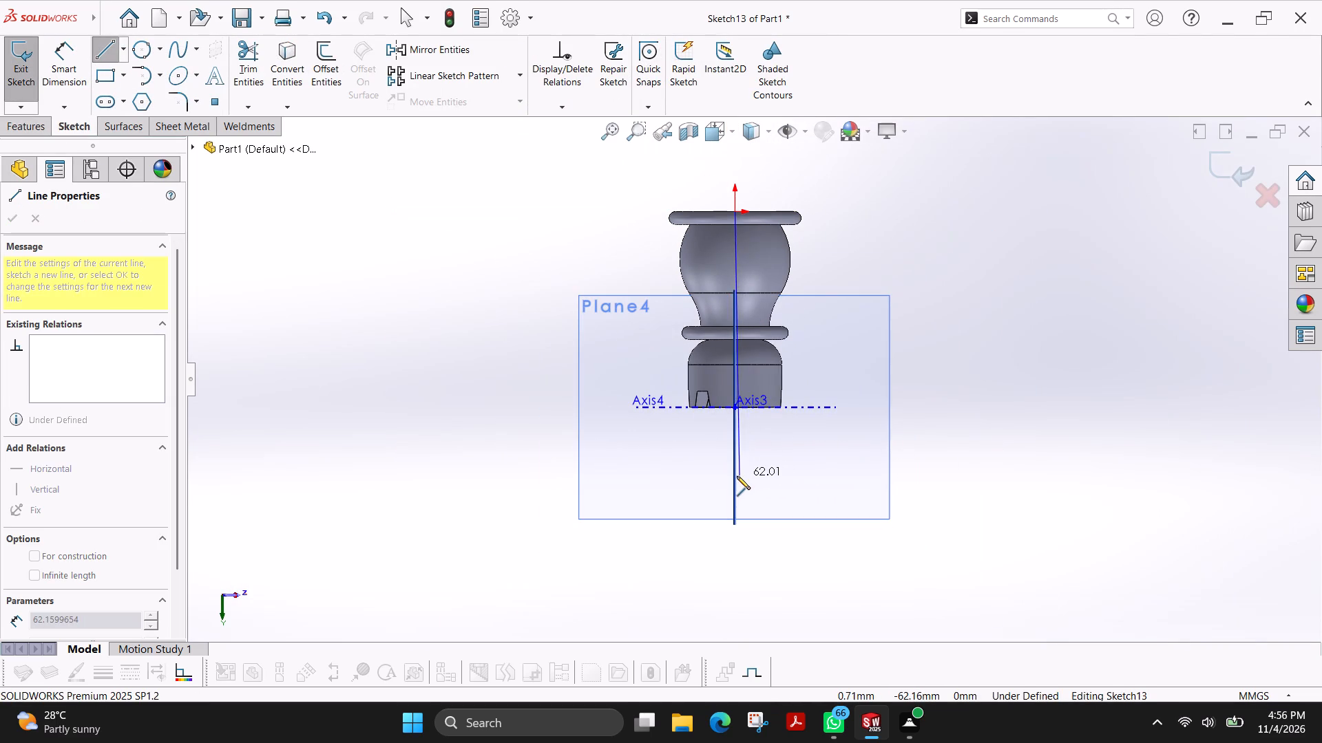
left_click(739, 480)
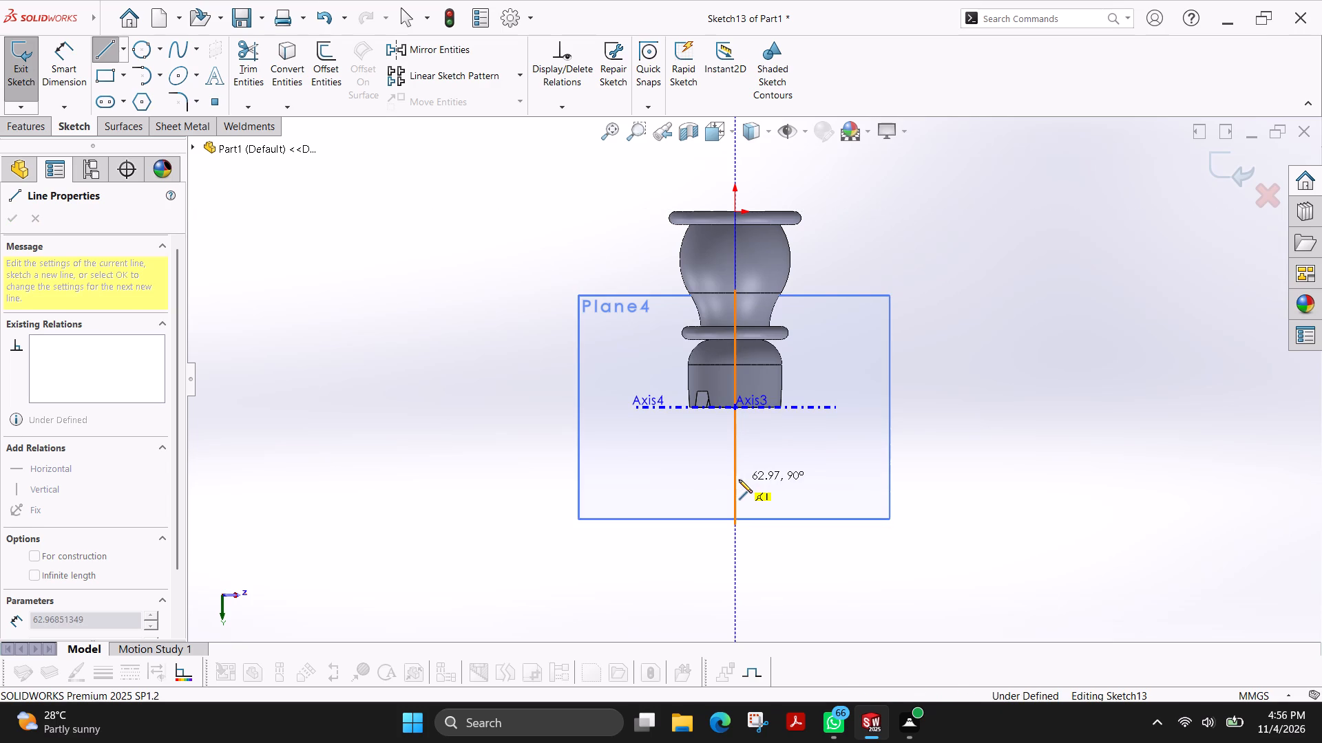
scroll(801, 326, "down", 5)
scroll(731, 460, "down", 13)
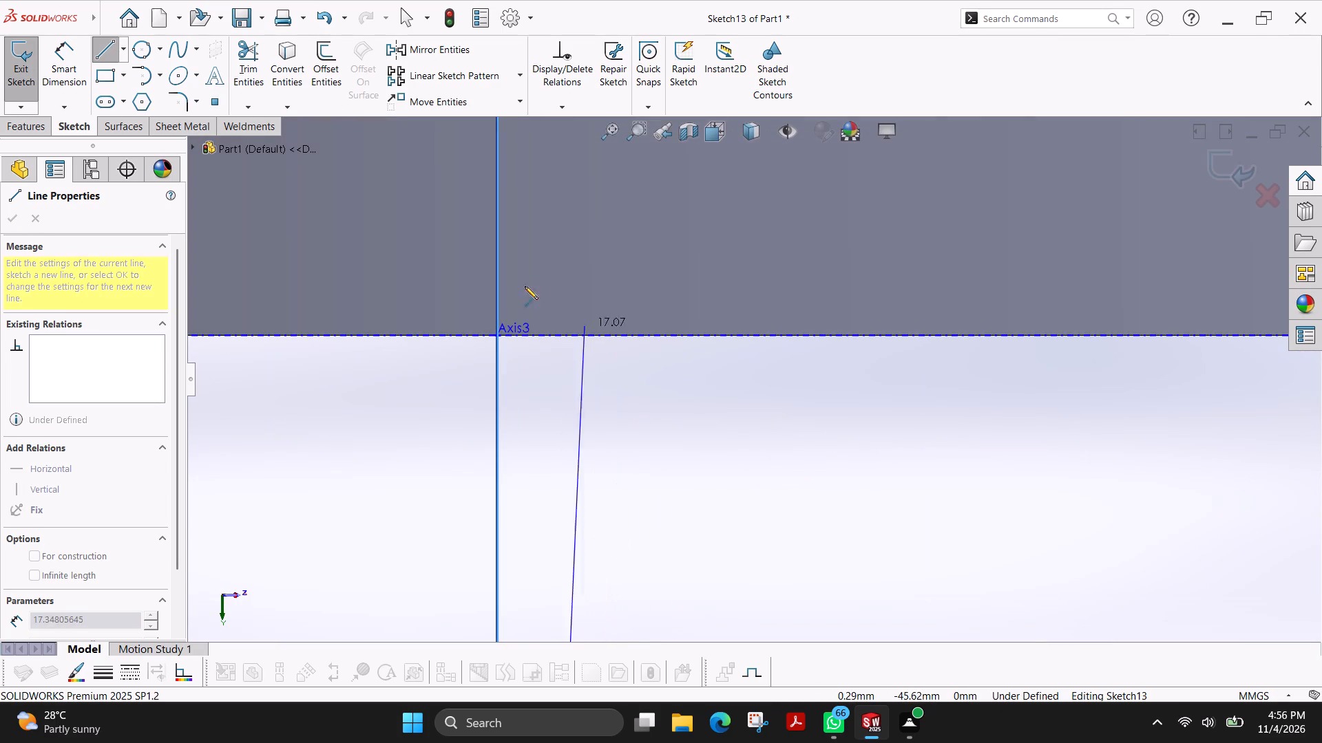
key("Escape")
scroll(523, 286, "down", 1)
scroll(523, 286, "up", 3)
key("Escape")
Sketch a closed trapezoid across the vertical line on the head's rim, about 4.8 mm wide at the rim, 1.35 mm inside and 2.9 mm high.
scroll(596, 312, "up", 3)
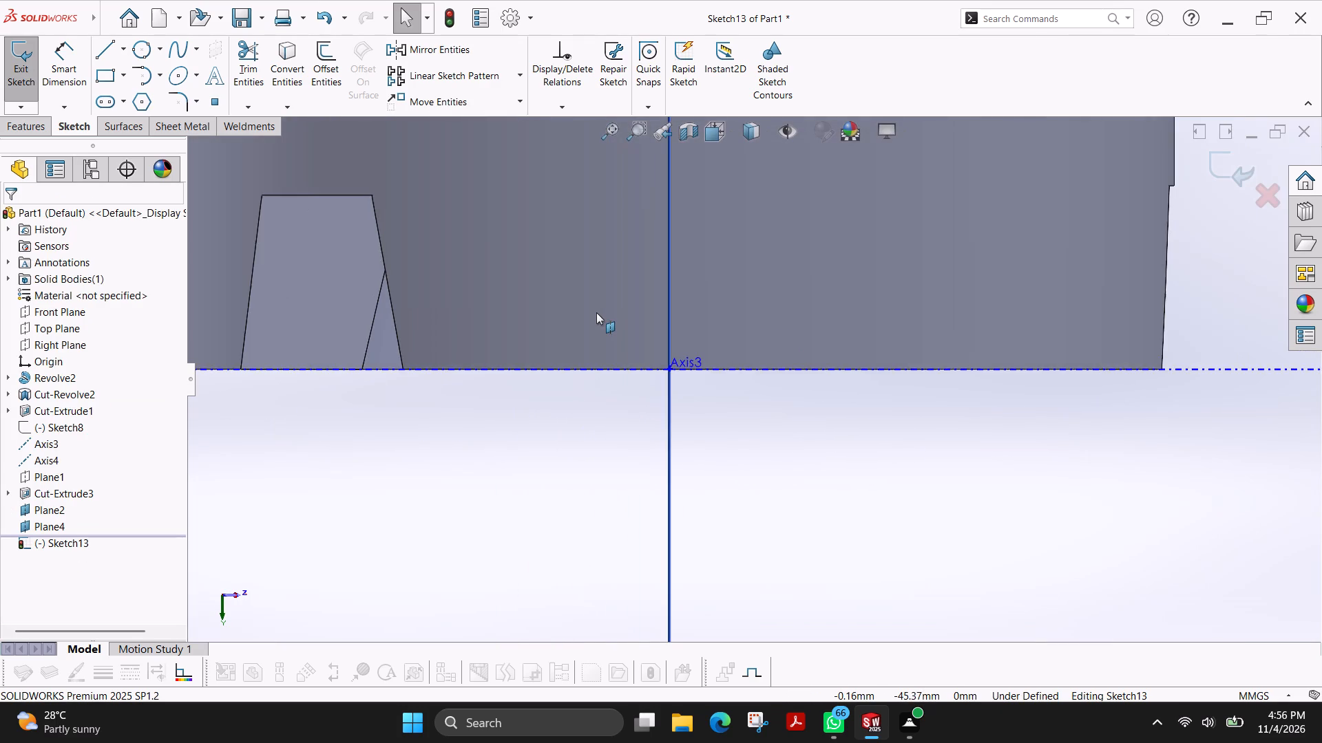
scroll(596, 312, "up", 2)
left_click(105, 58)
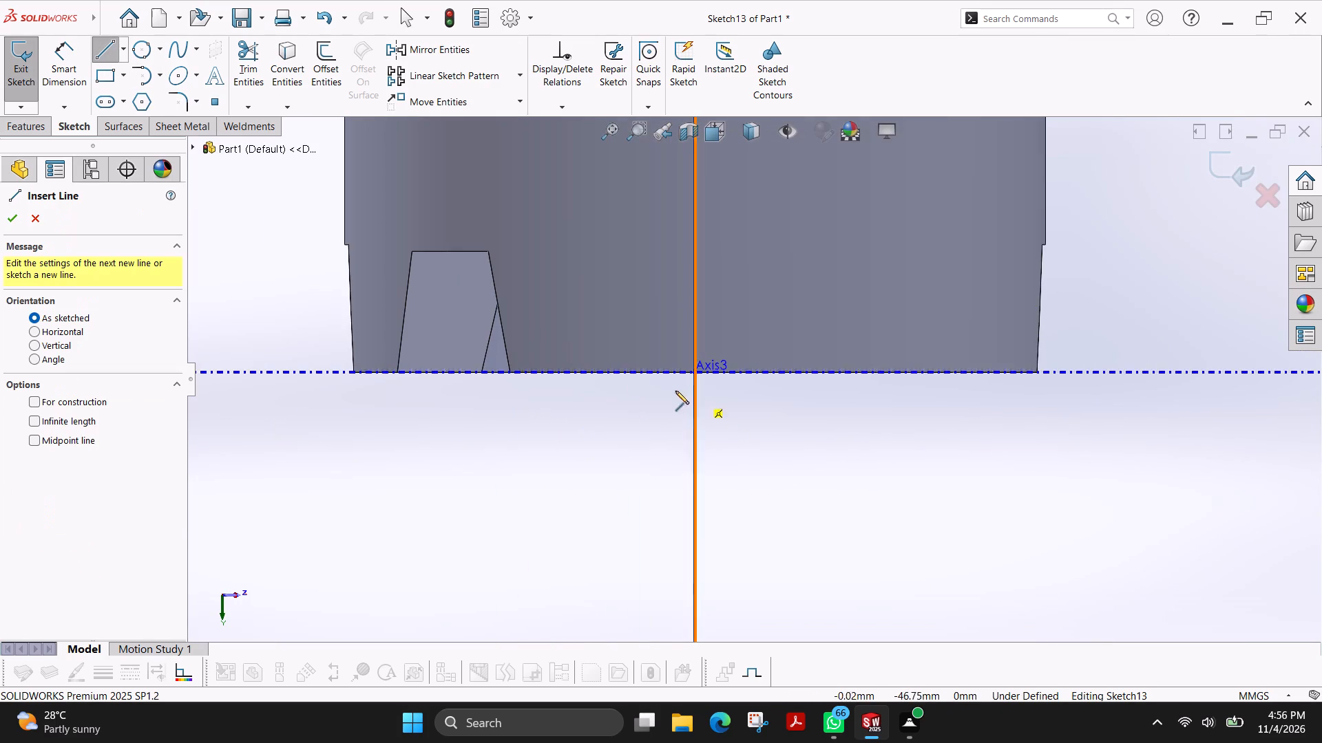
left_click(643, 371)
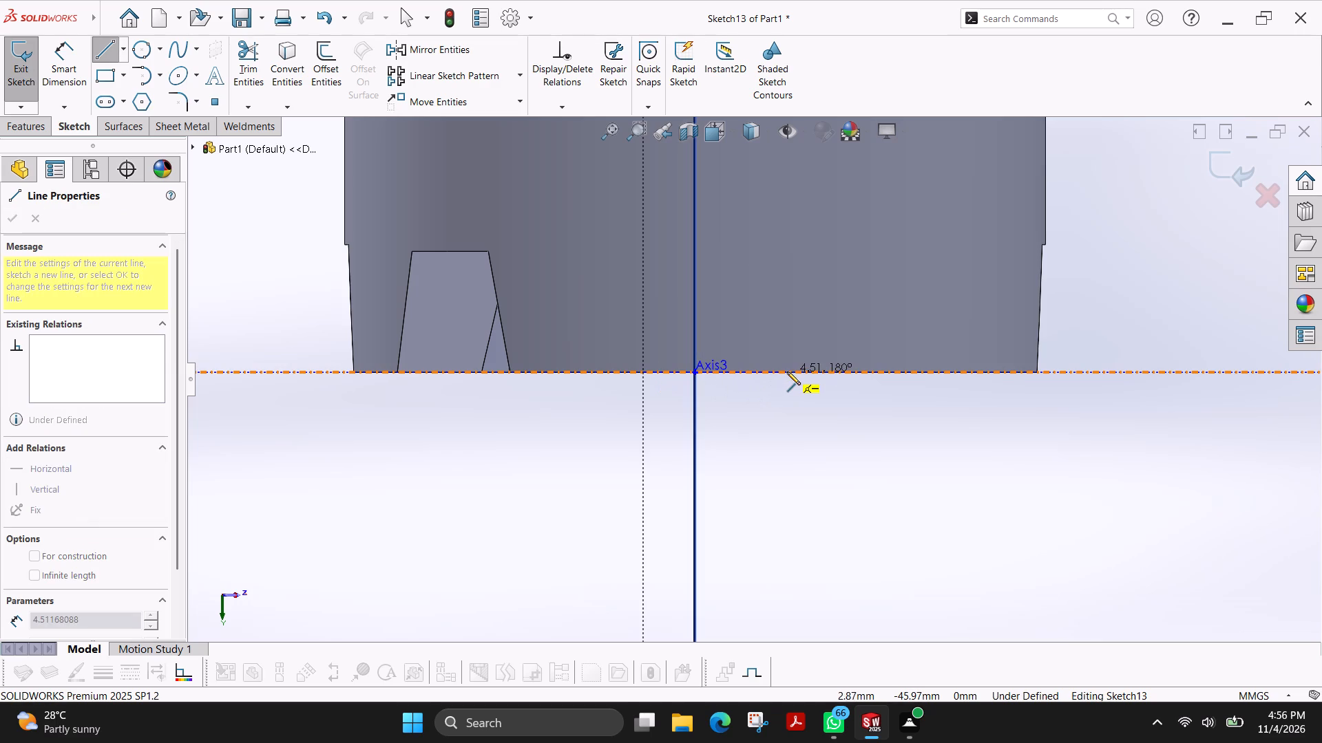
left_click(797, 371)
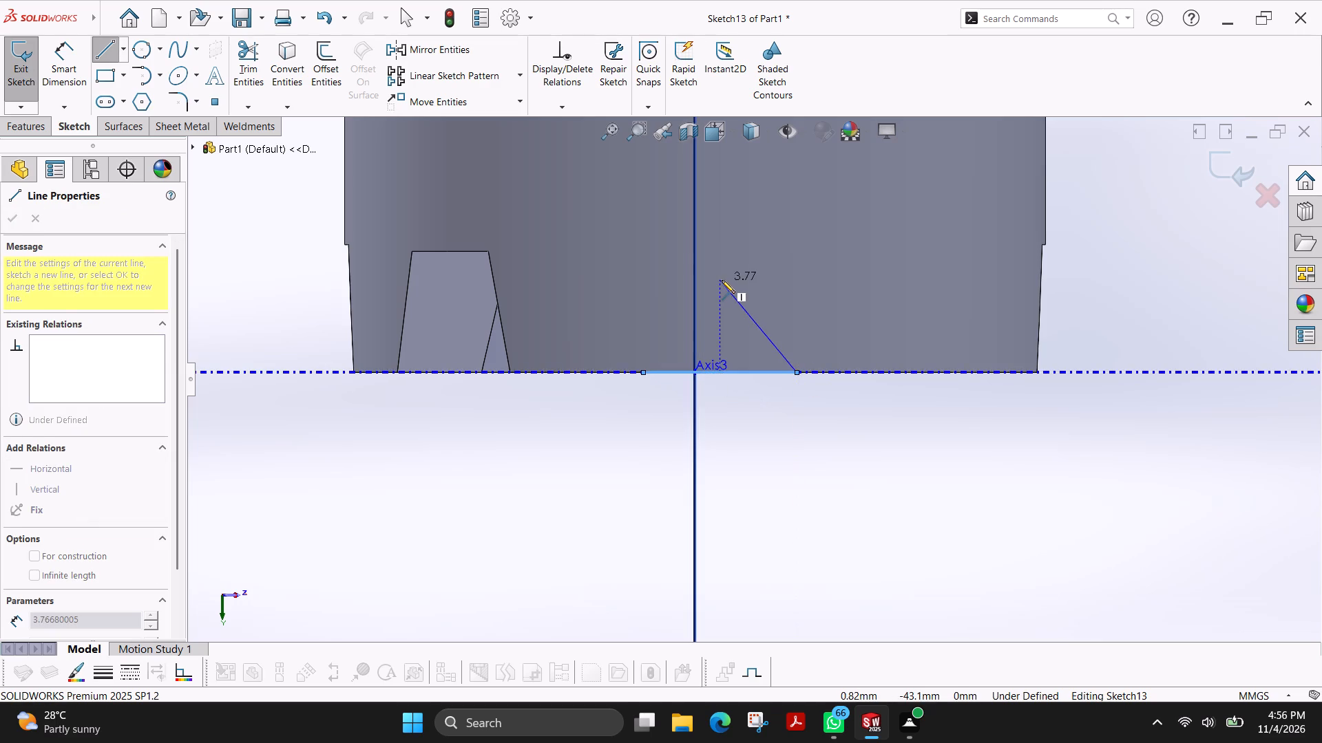
left_click(722, 280)
left_click(677, 279)
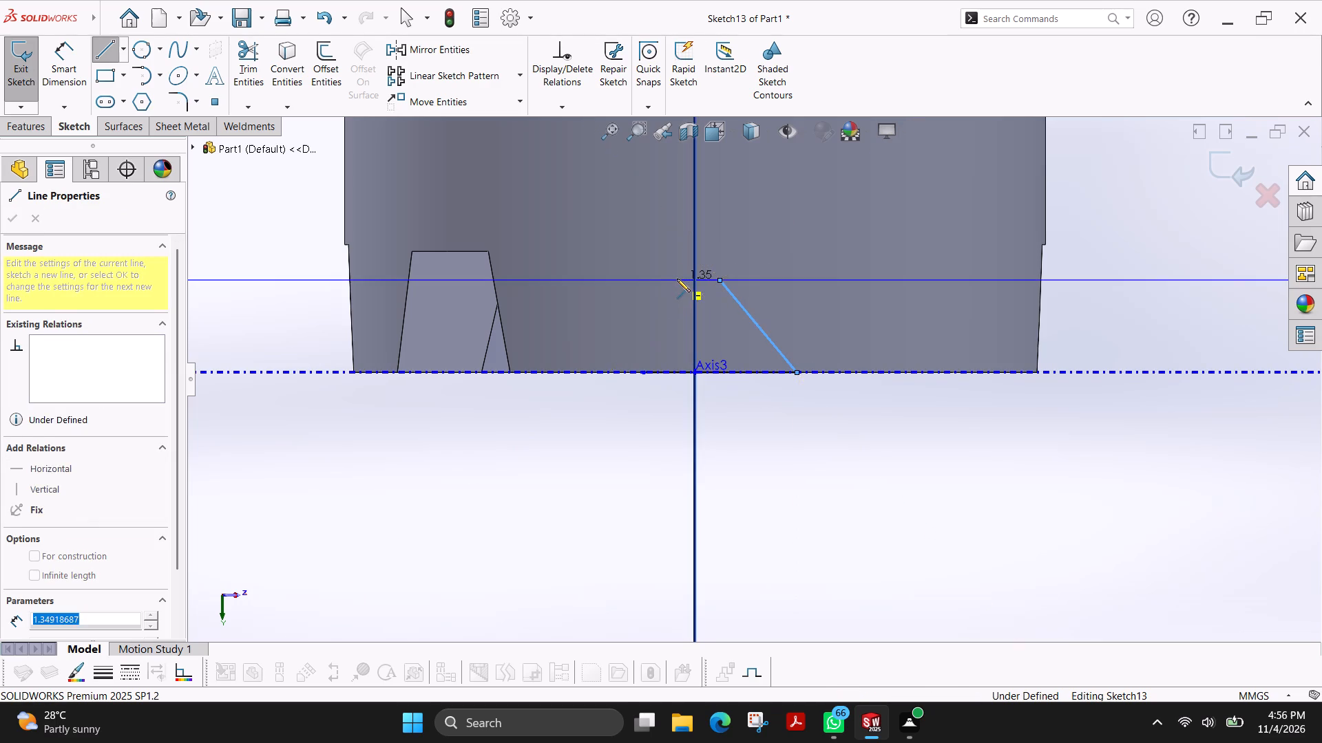
left_click(643, 375)
key("Escape")
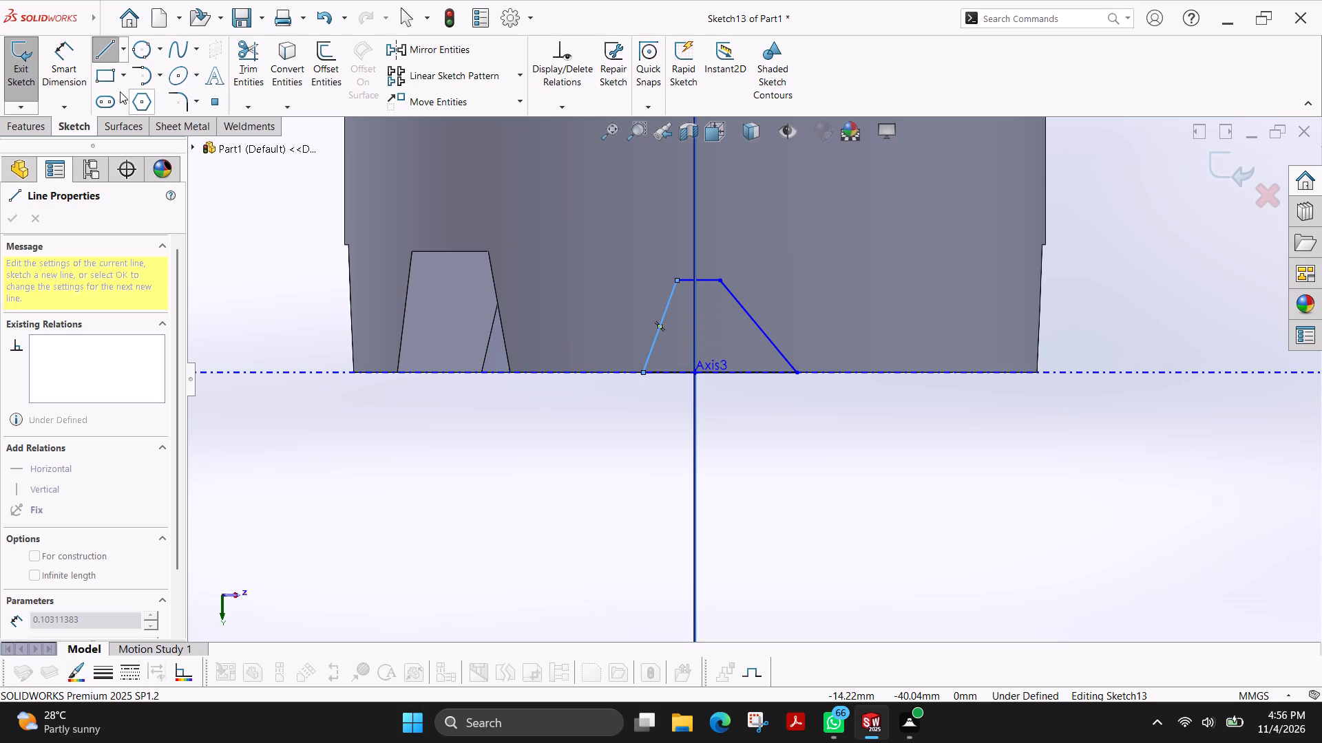
Dimension the trapezoid's long edge on the rim to 5 mm.
left_click(53, 76)
left_click(763, 376)
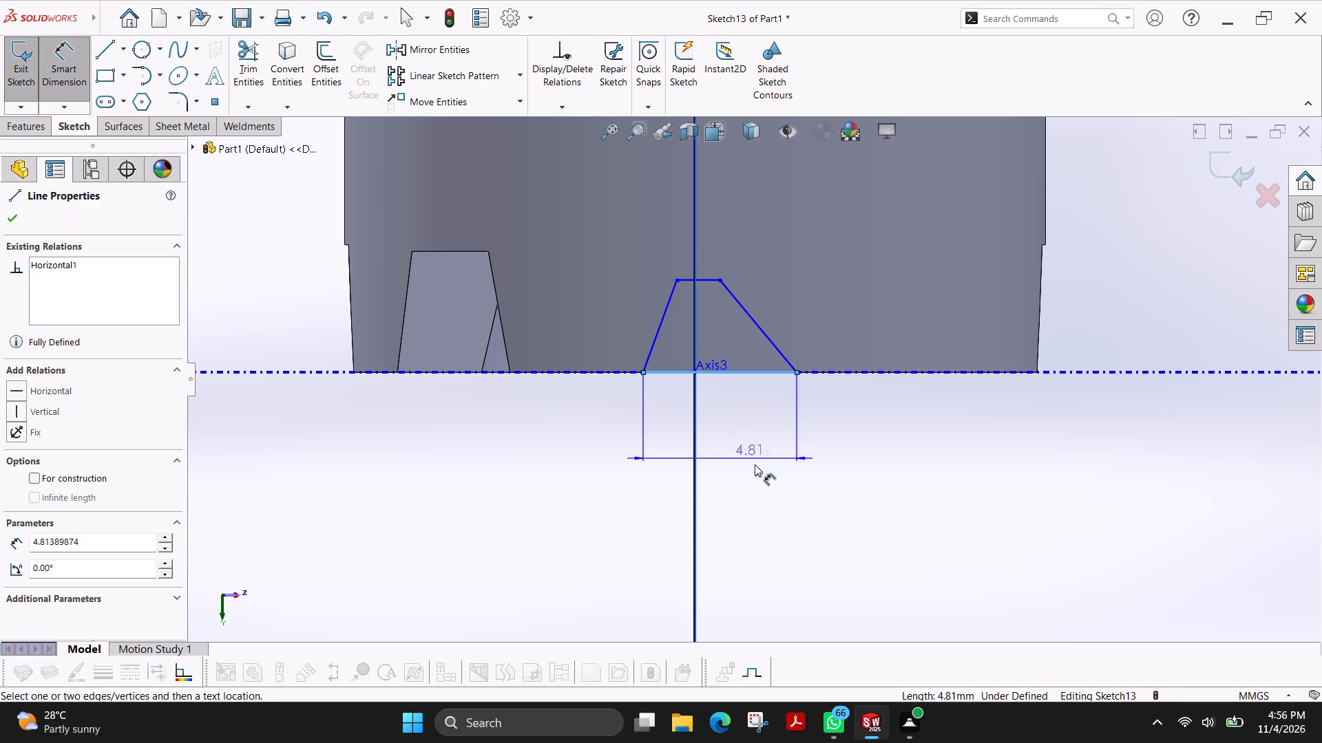
left_click(762, 468)
key("5")
key("Return")
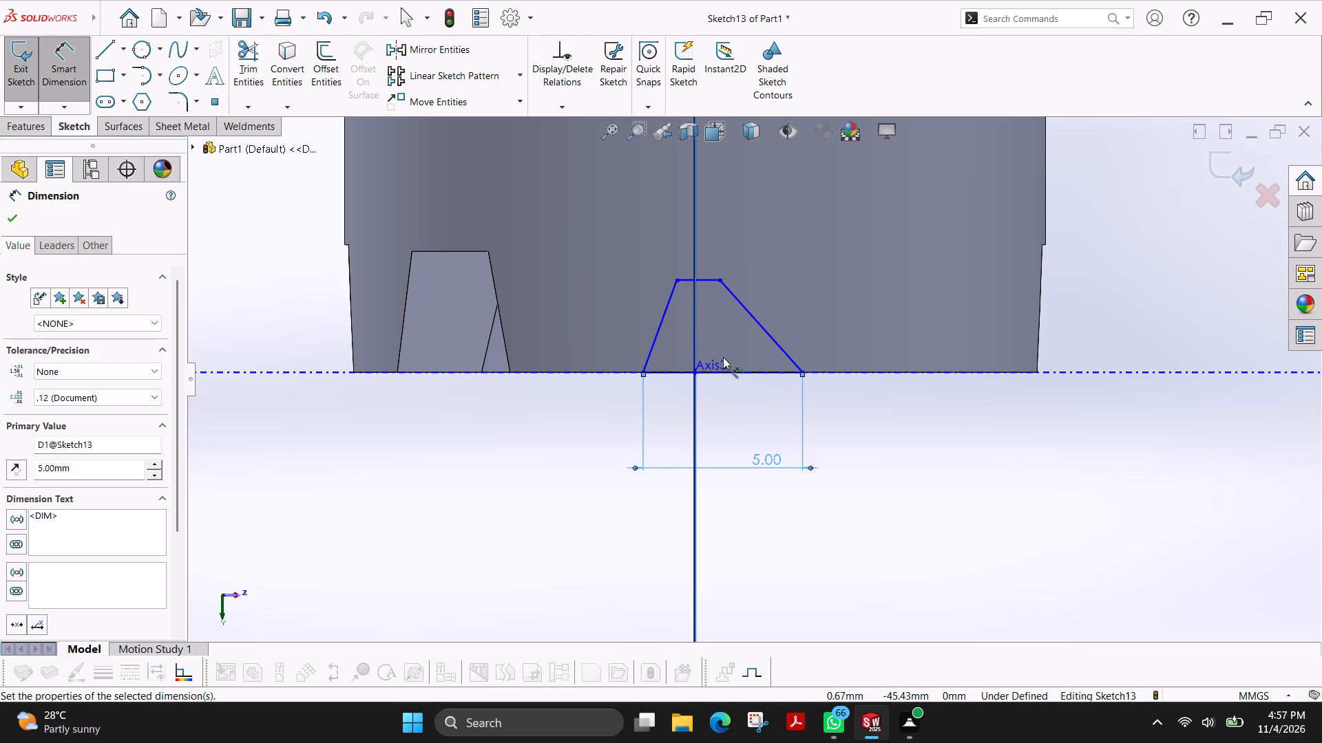
Dimension the distance between the trapezoid's two parallel edges to 4 mm.
left_click(745, 369)
left_click(705, 277)
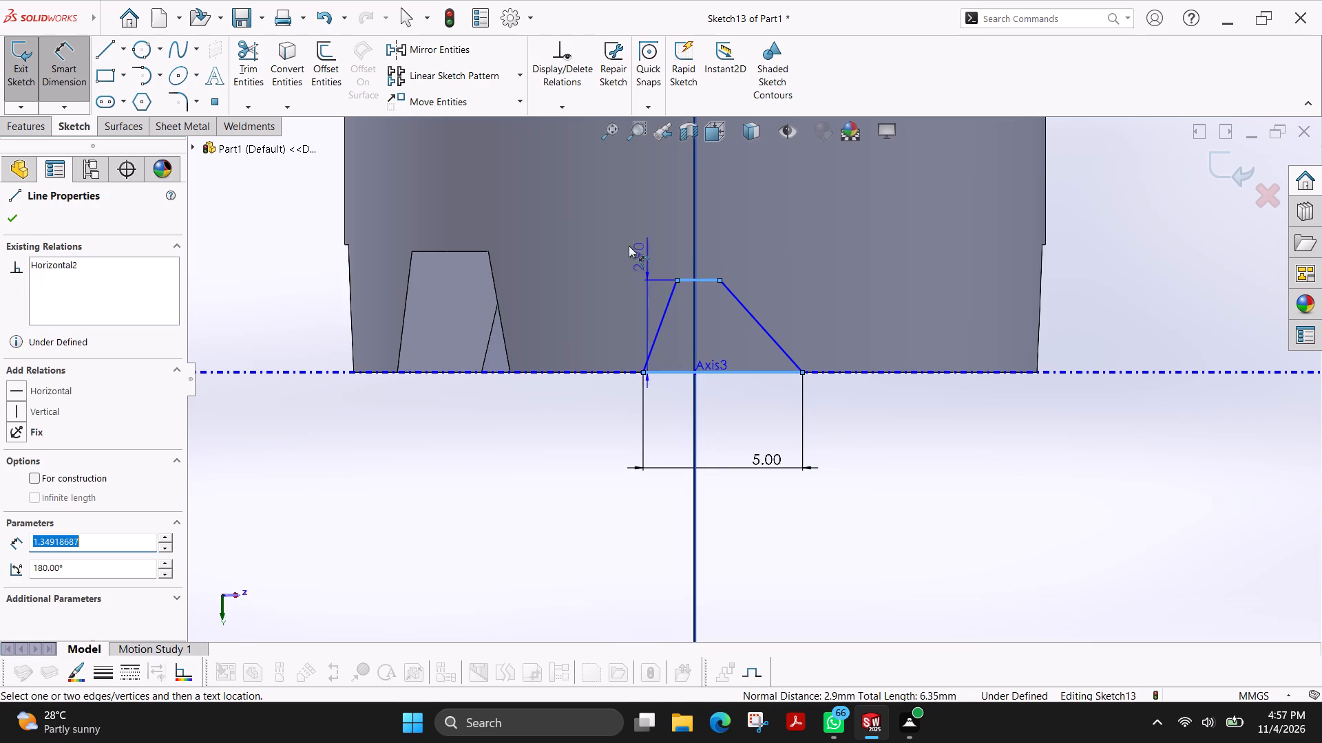
left_click(609, 226)
key("4")
key("Return")
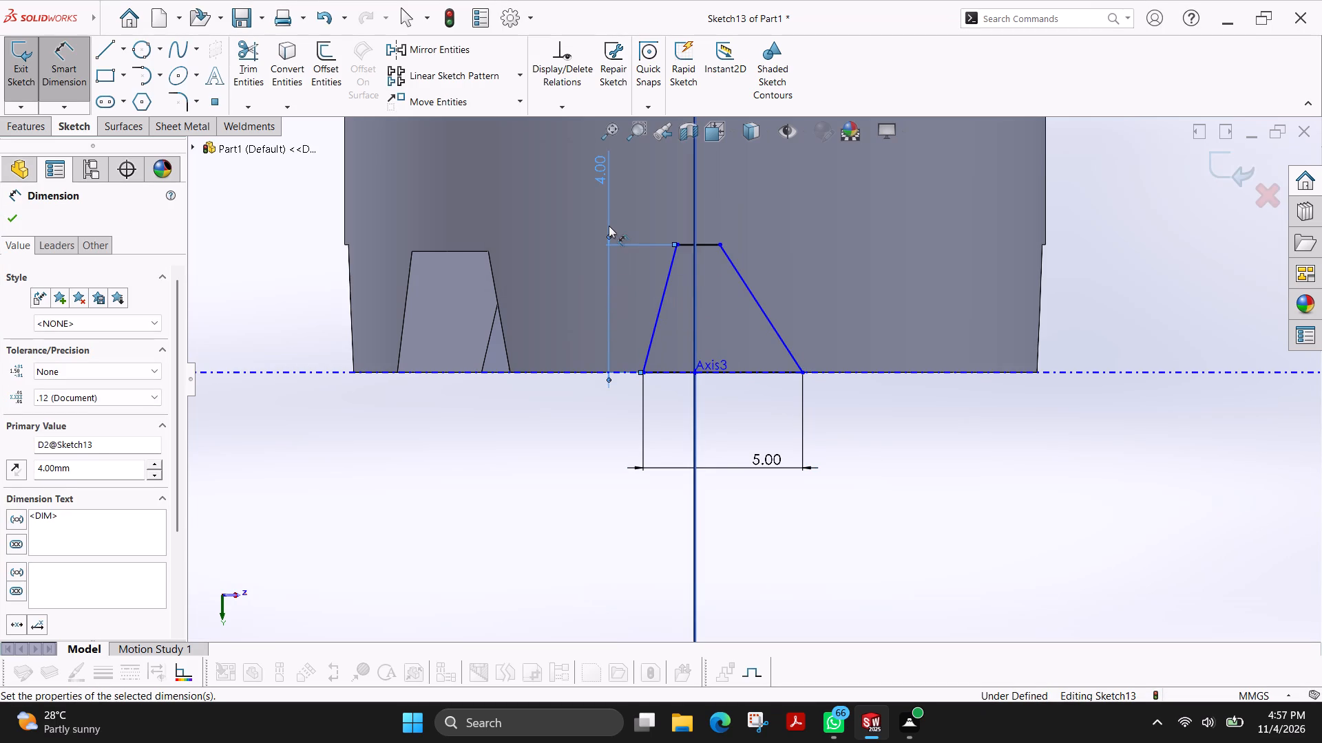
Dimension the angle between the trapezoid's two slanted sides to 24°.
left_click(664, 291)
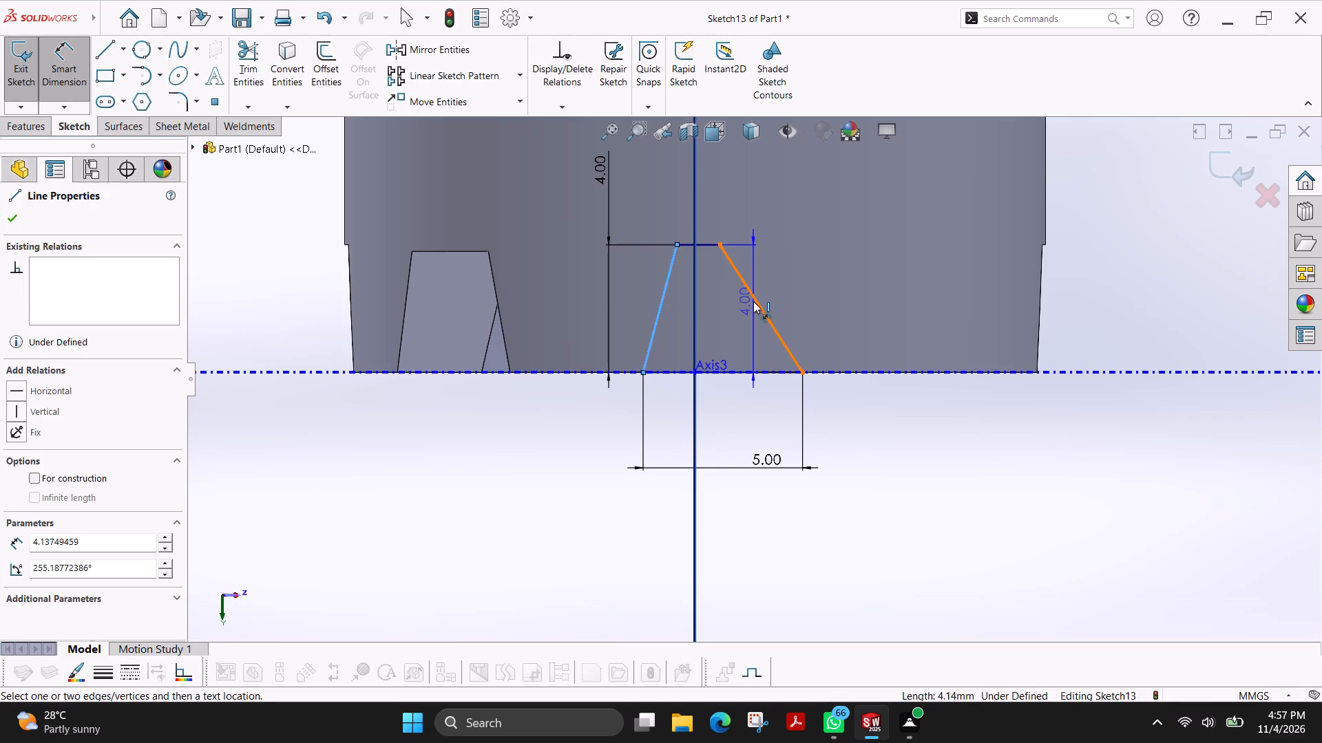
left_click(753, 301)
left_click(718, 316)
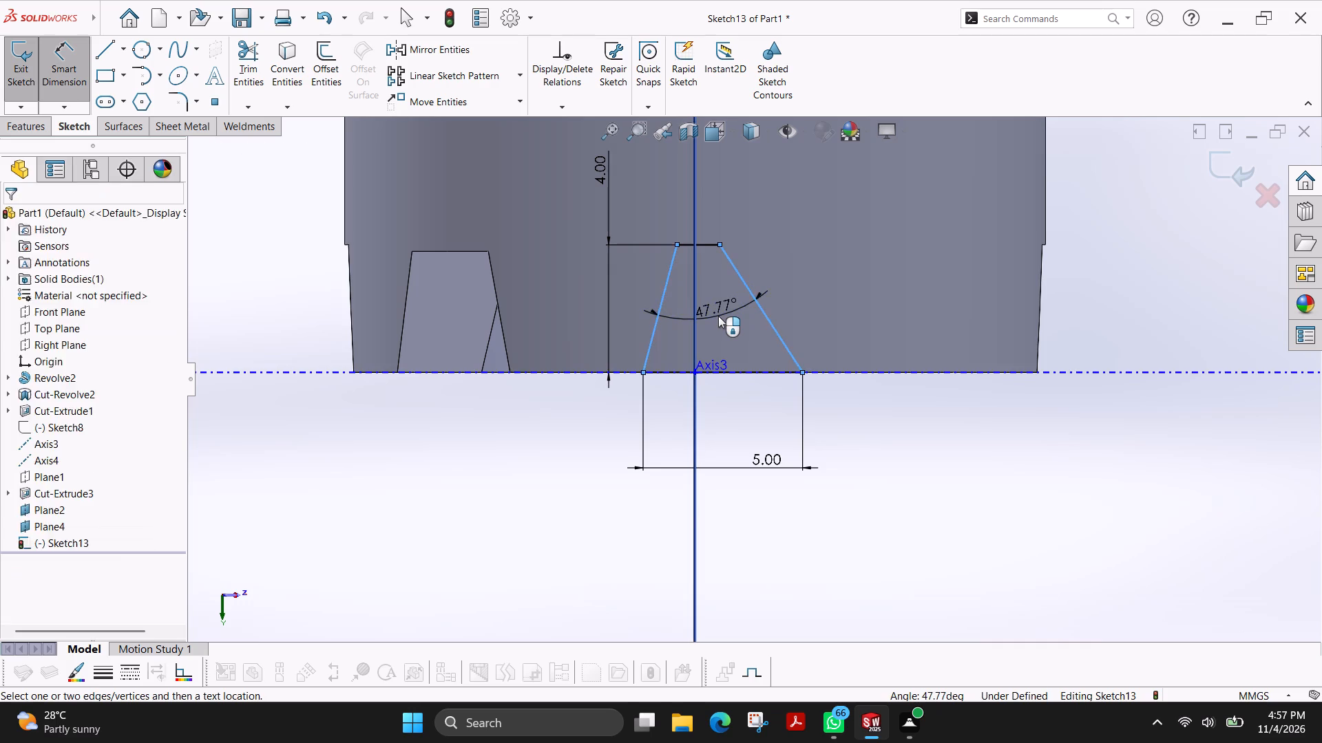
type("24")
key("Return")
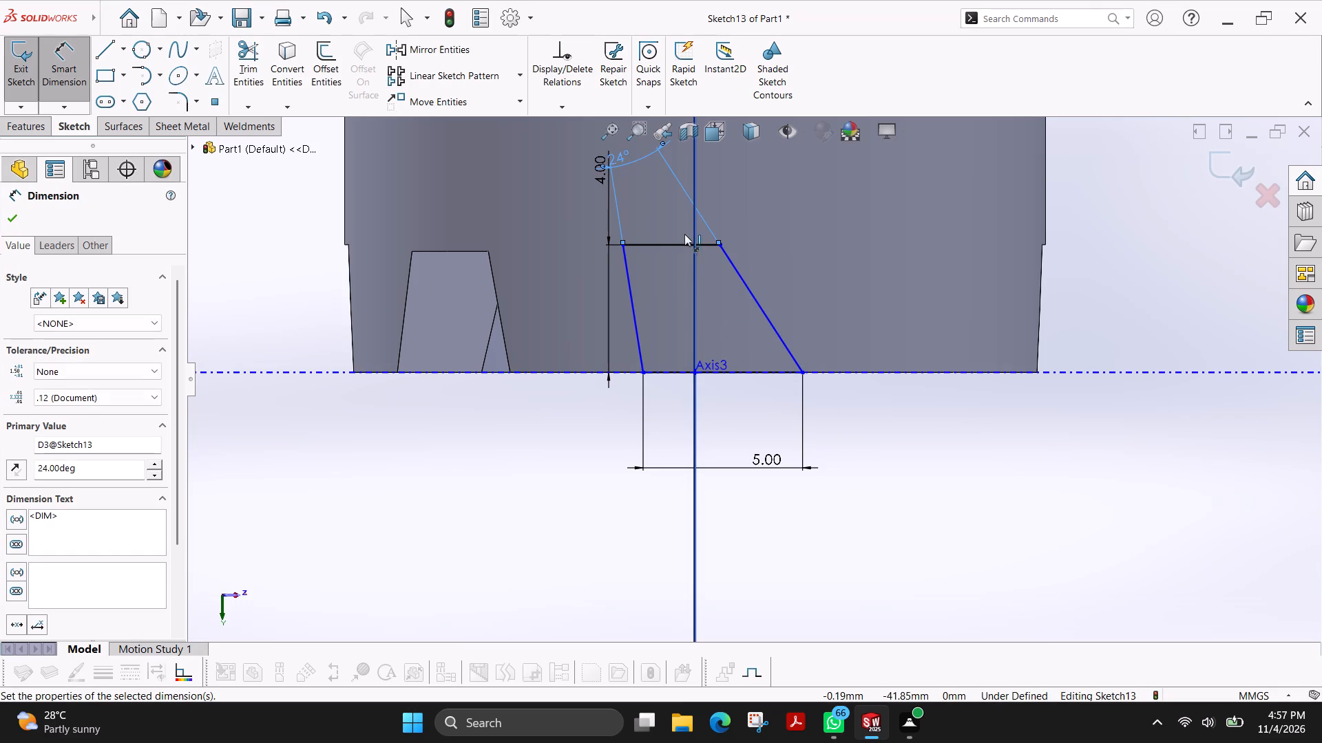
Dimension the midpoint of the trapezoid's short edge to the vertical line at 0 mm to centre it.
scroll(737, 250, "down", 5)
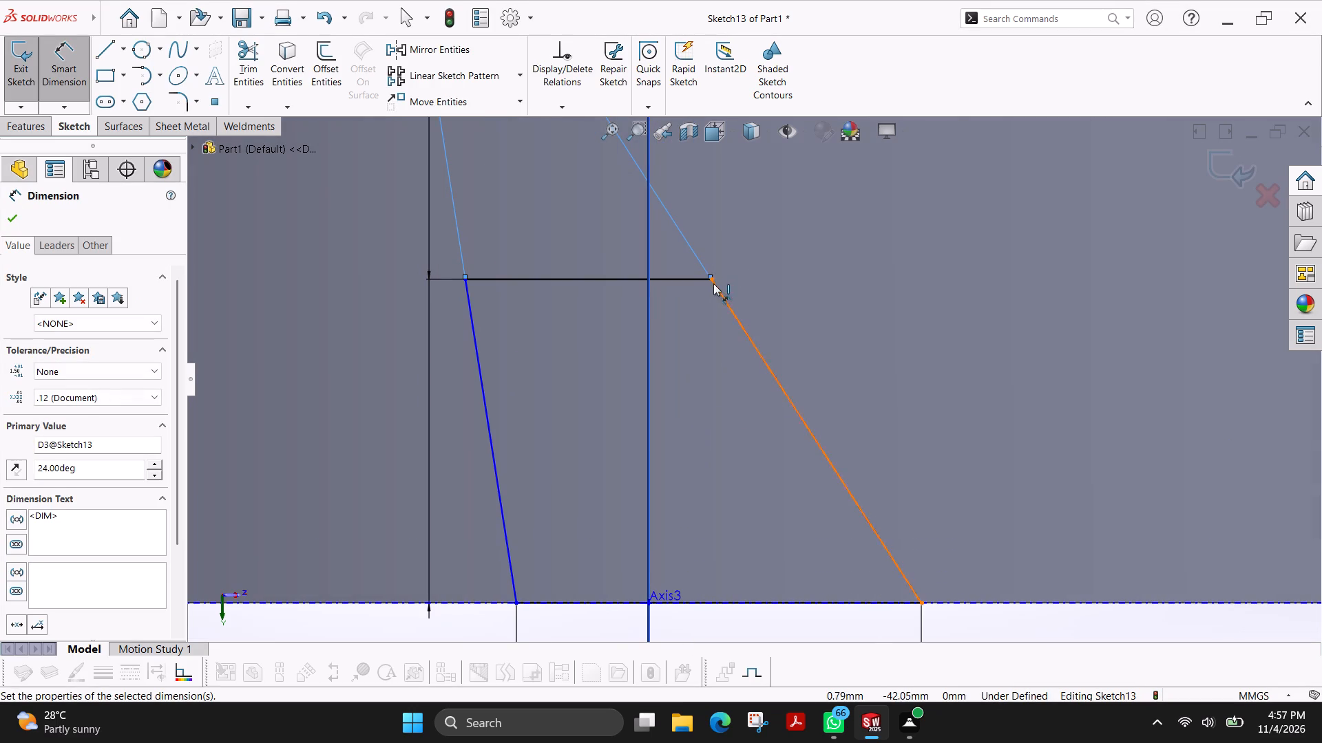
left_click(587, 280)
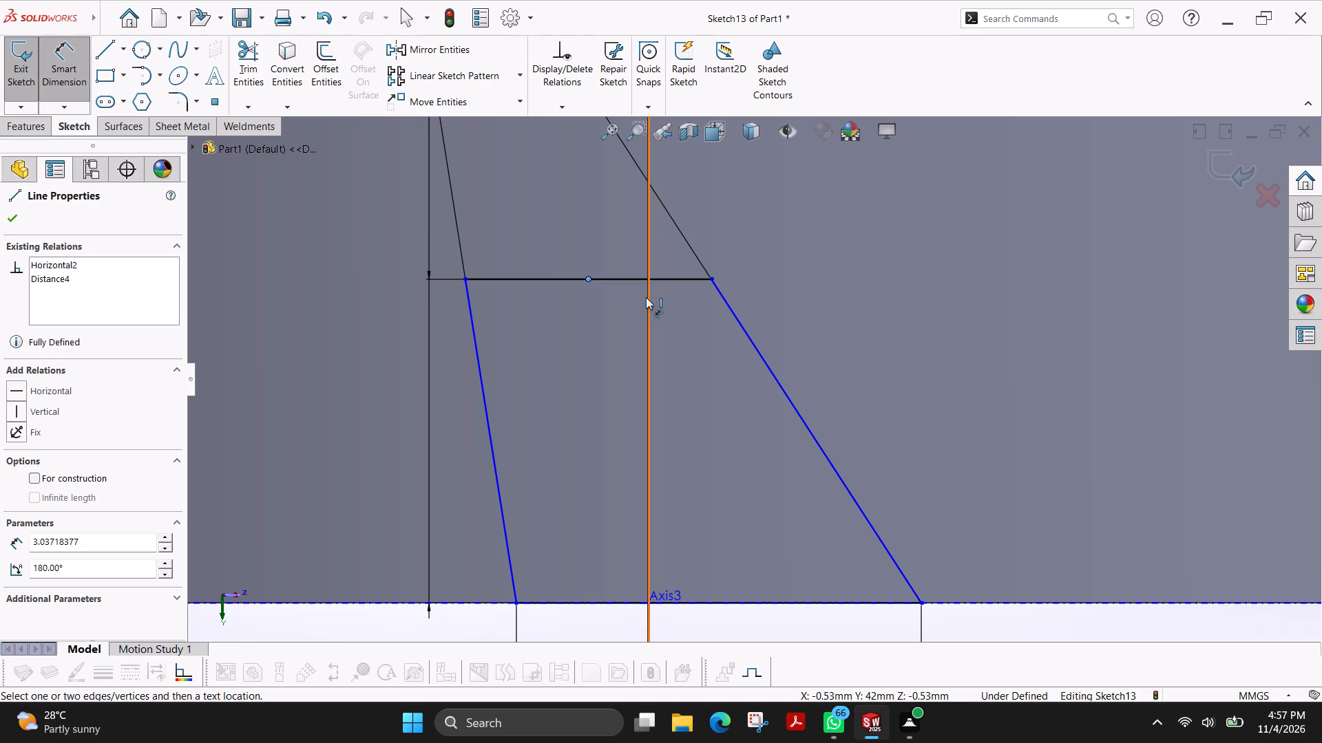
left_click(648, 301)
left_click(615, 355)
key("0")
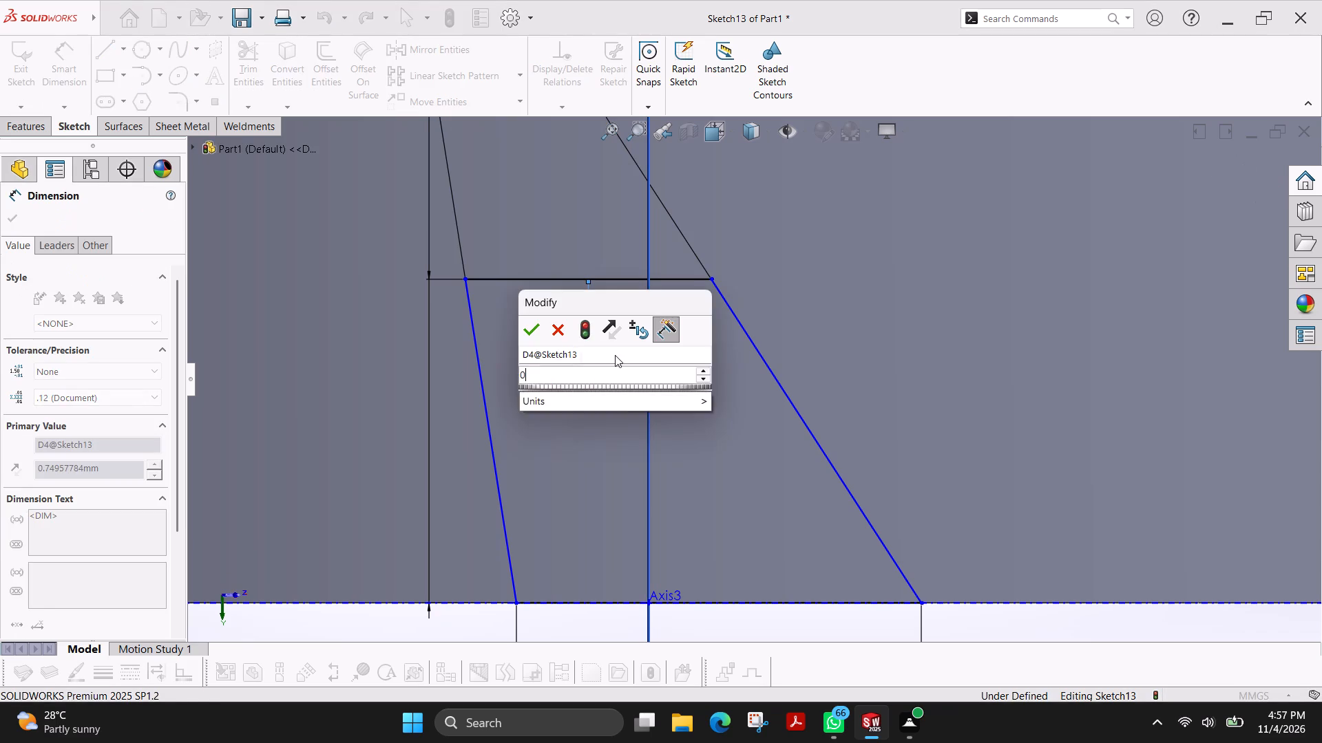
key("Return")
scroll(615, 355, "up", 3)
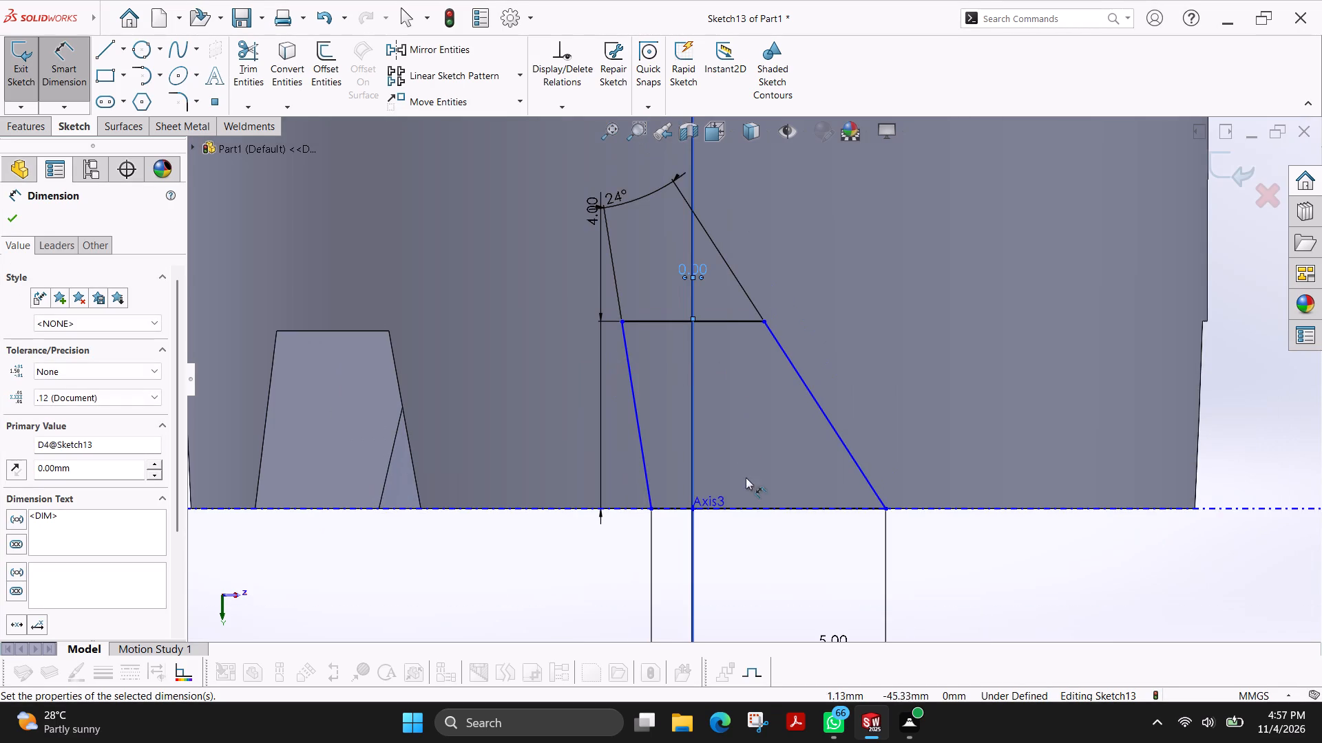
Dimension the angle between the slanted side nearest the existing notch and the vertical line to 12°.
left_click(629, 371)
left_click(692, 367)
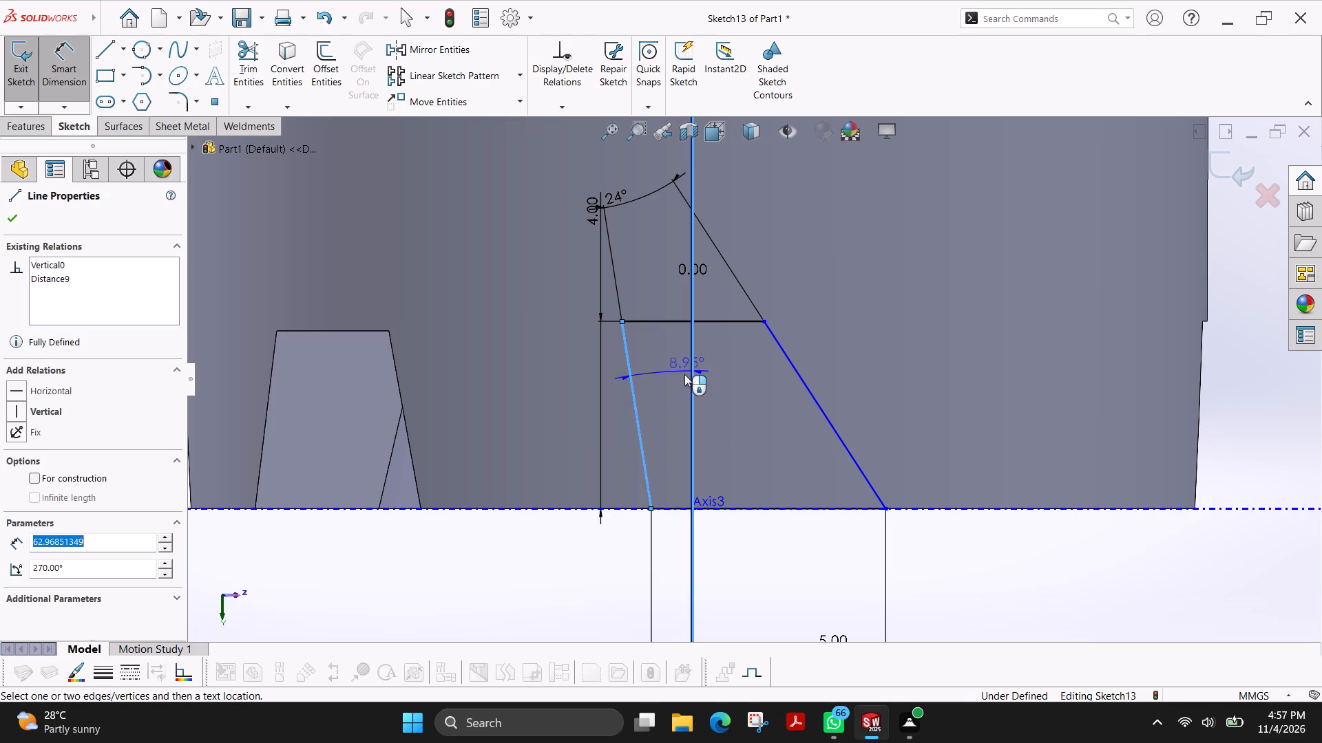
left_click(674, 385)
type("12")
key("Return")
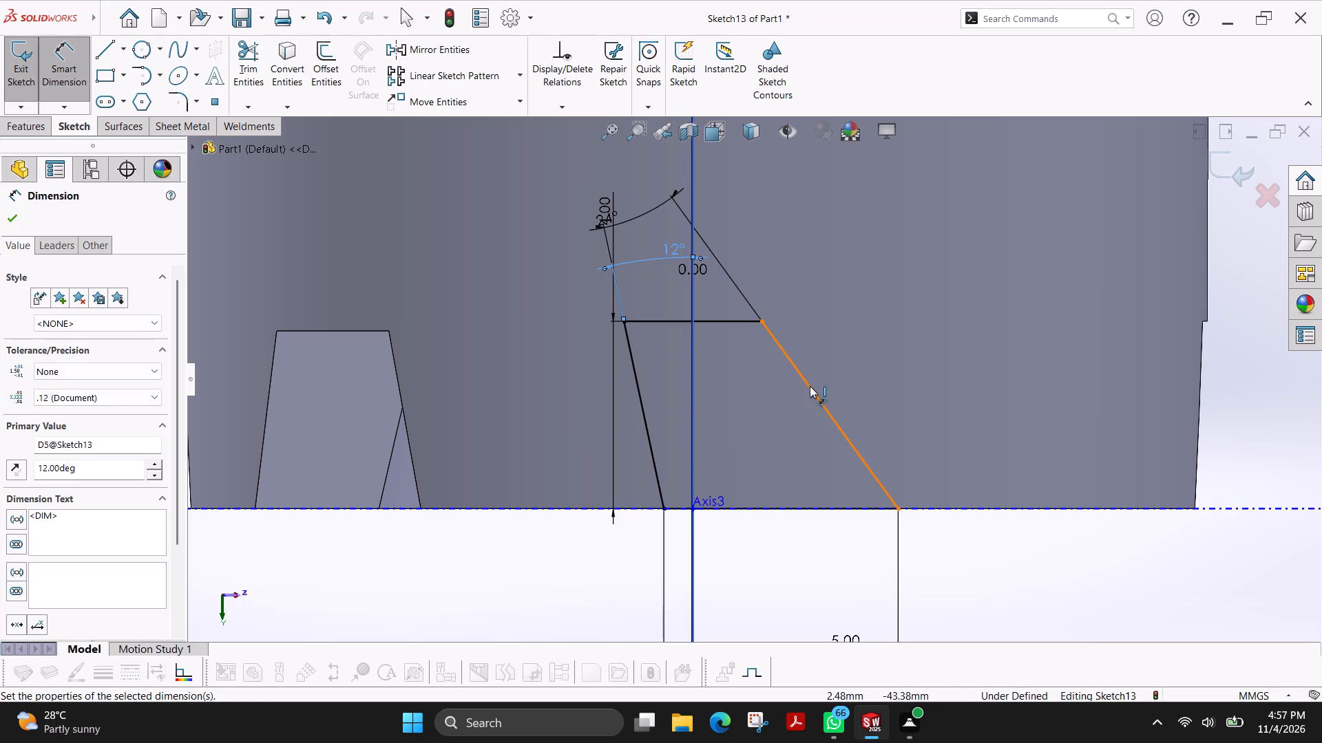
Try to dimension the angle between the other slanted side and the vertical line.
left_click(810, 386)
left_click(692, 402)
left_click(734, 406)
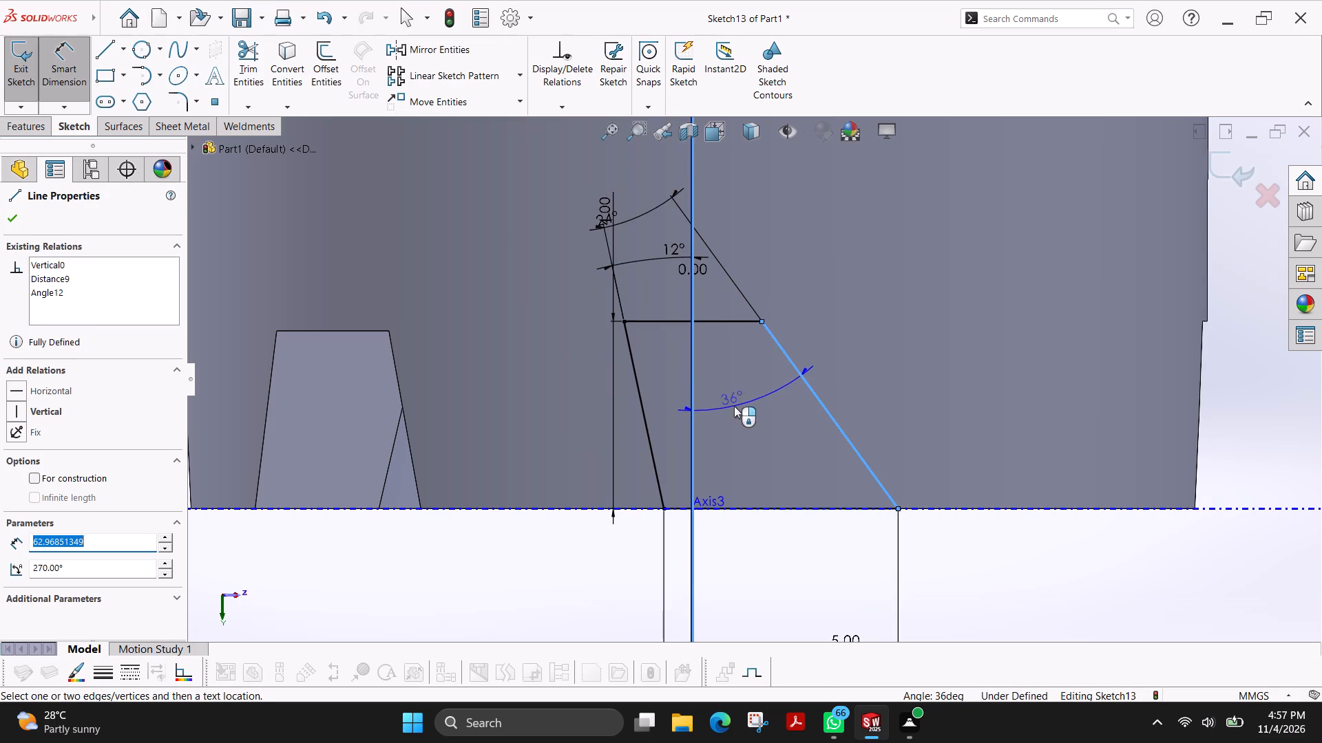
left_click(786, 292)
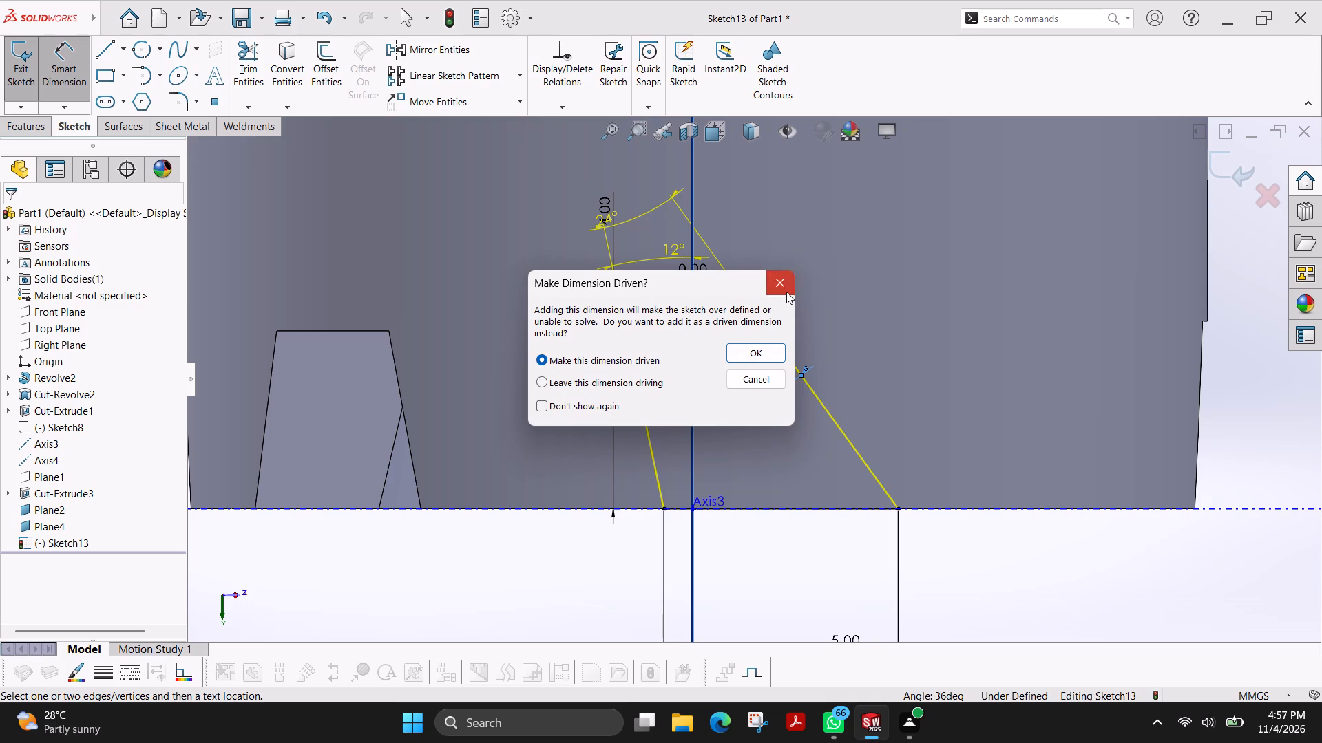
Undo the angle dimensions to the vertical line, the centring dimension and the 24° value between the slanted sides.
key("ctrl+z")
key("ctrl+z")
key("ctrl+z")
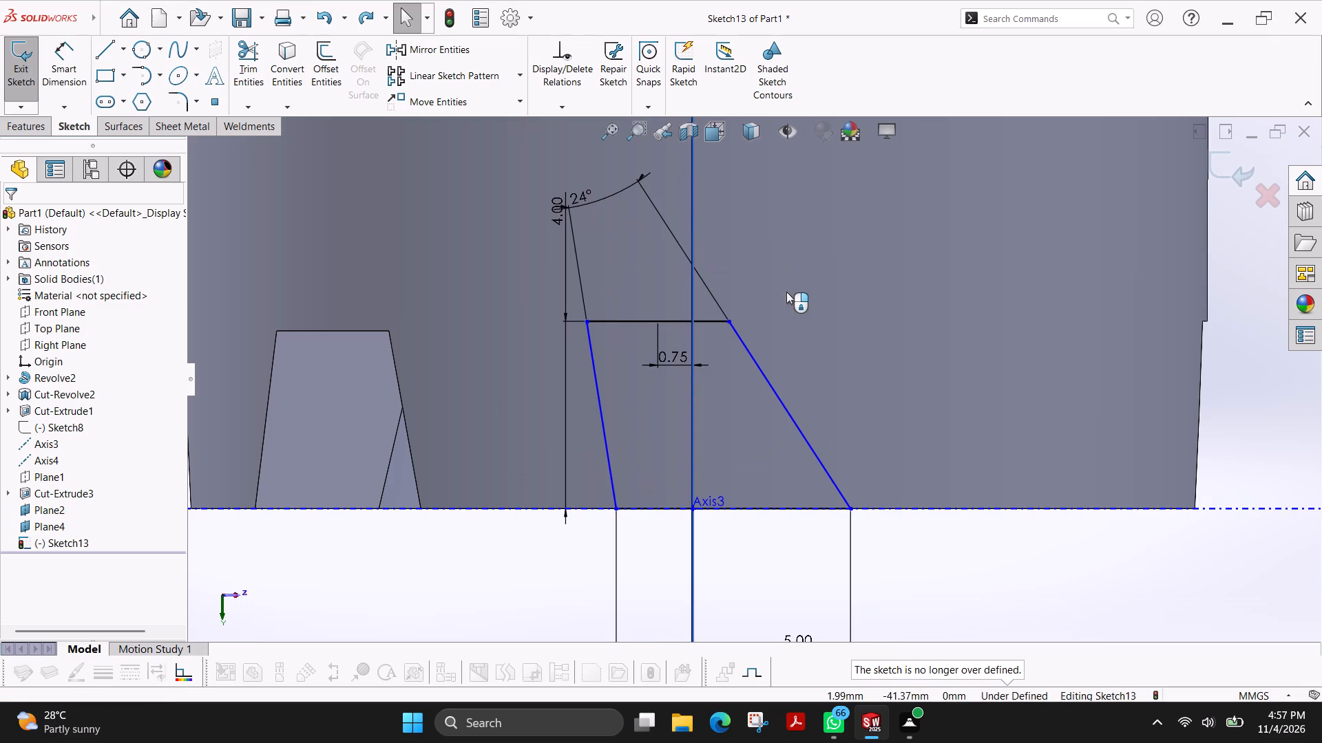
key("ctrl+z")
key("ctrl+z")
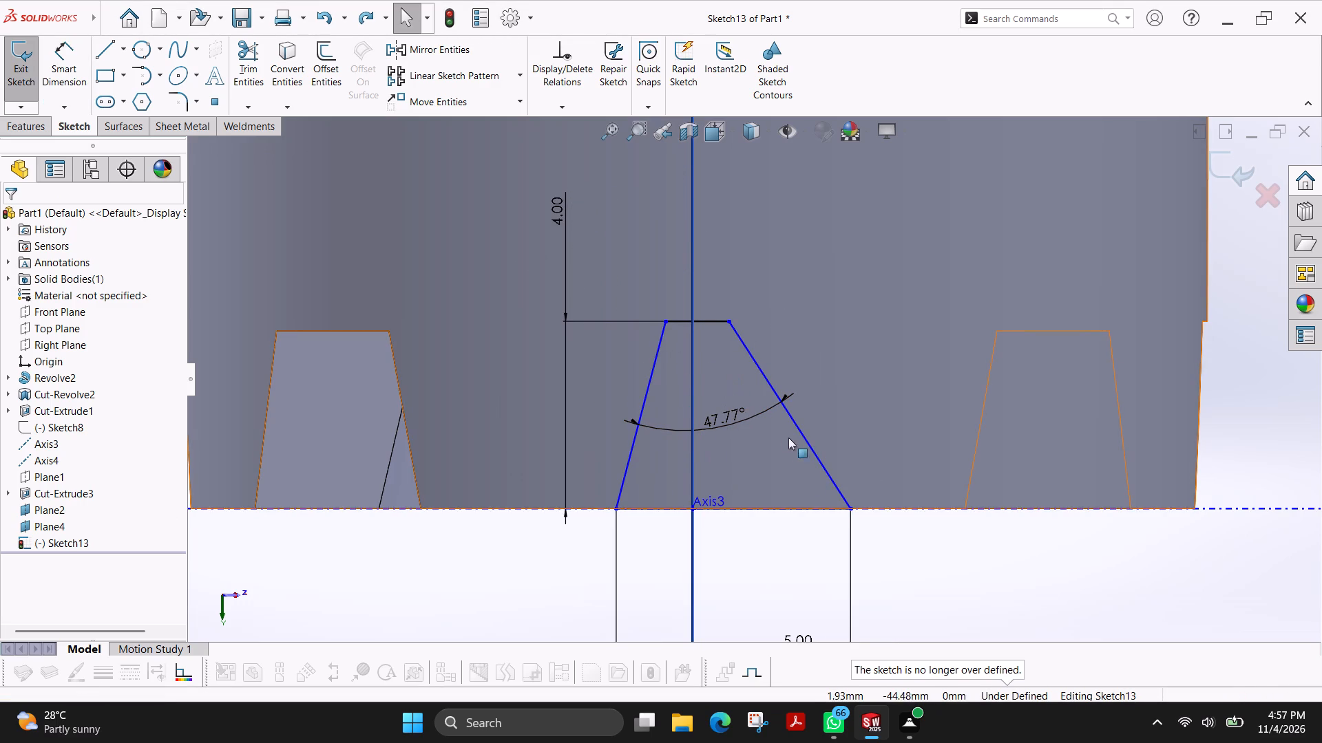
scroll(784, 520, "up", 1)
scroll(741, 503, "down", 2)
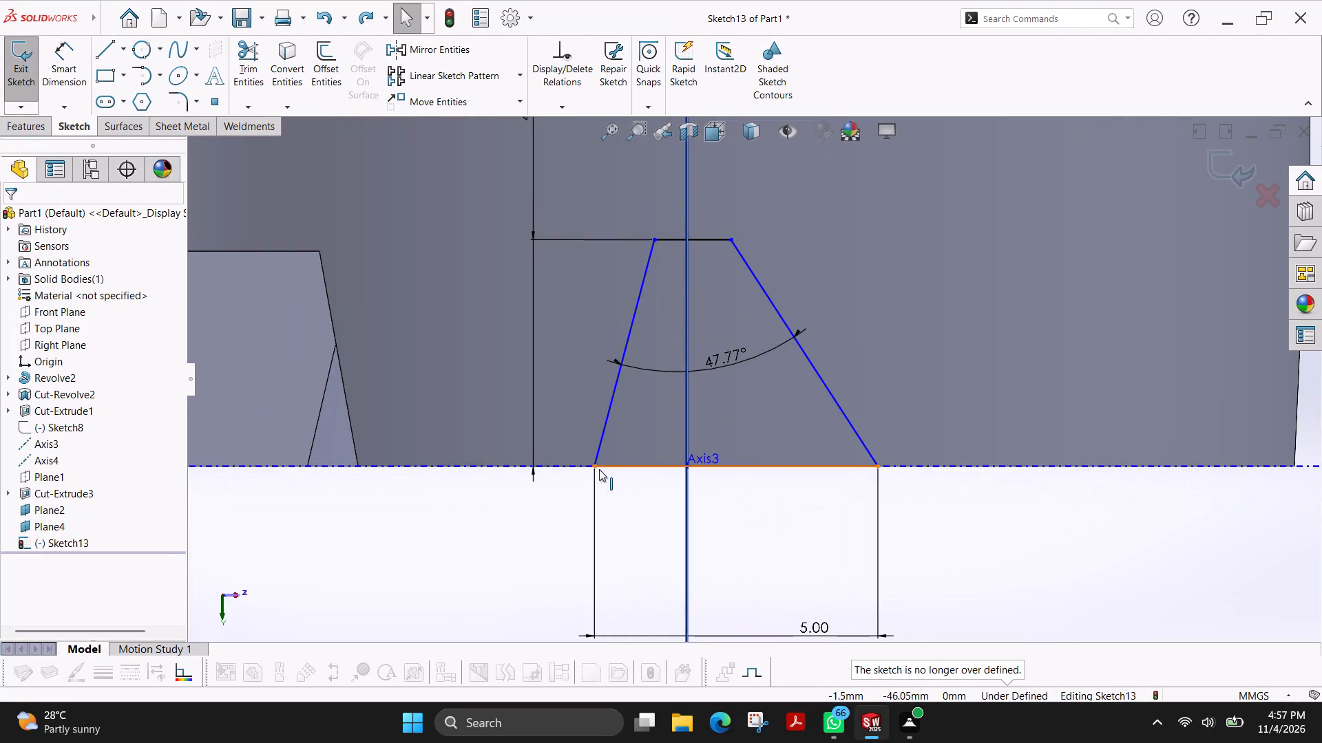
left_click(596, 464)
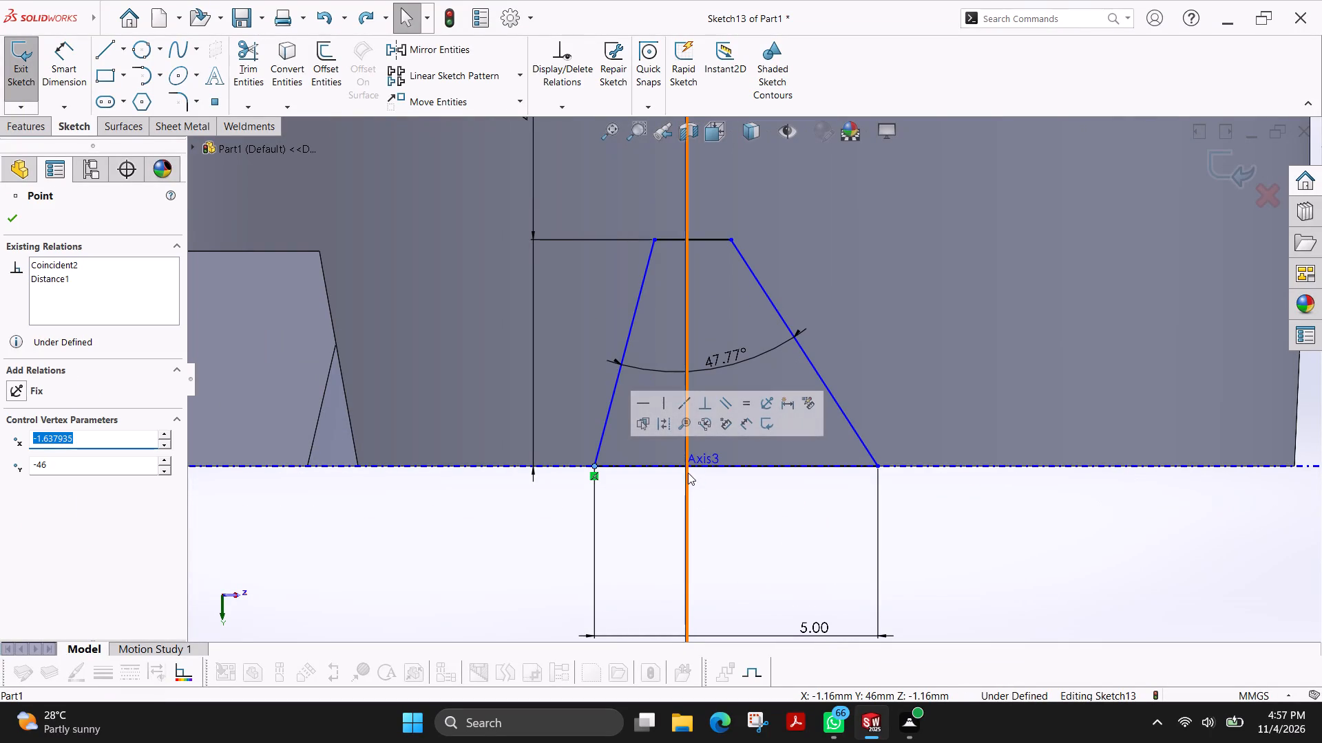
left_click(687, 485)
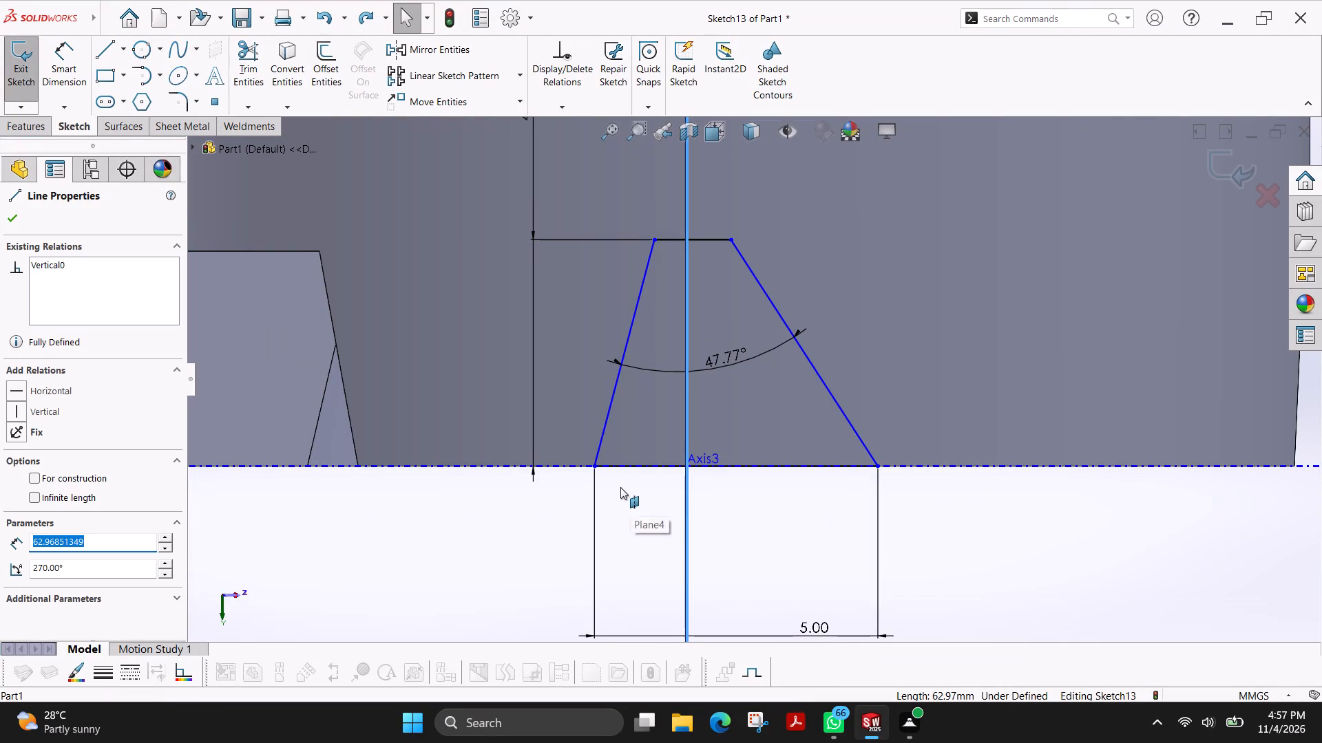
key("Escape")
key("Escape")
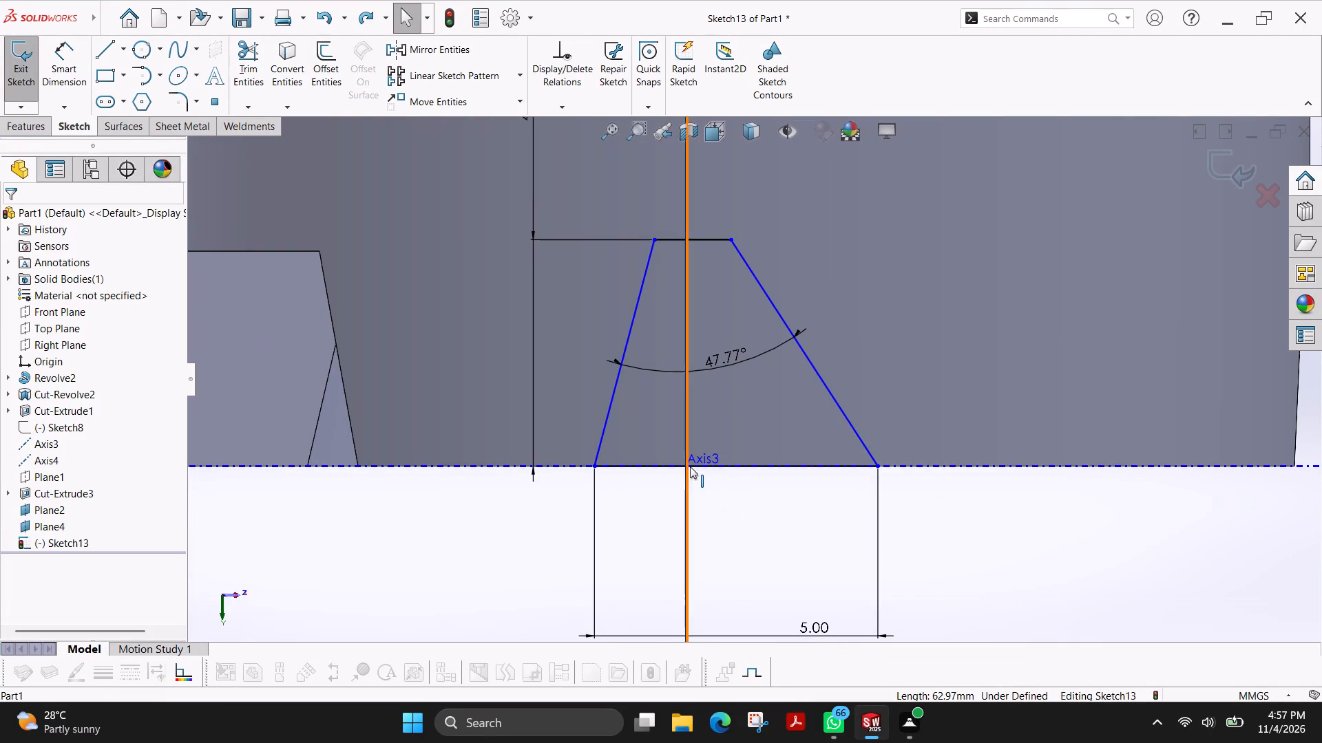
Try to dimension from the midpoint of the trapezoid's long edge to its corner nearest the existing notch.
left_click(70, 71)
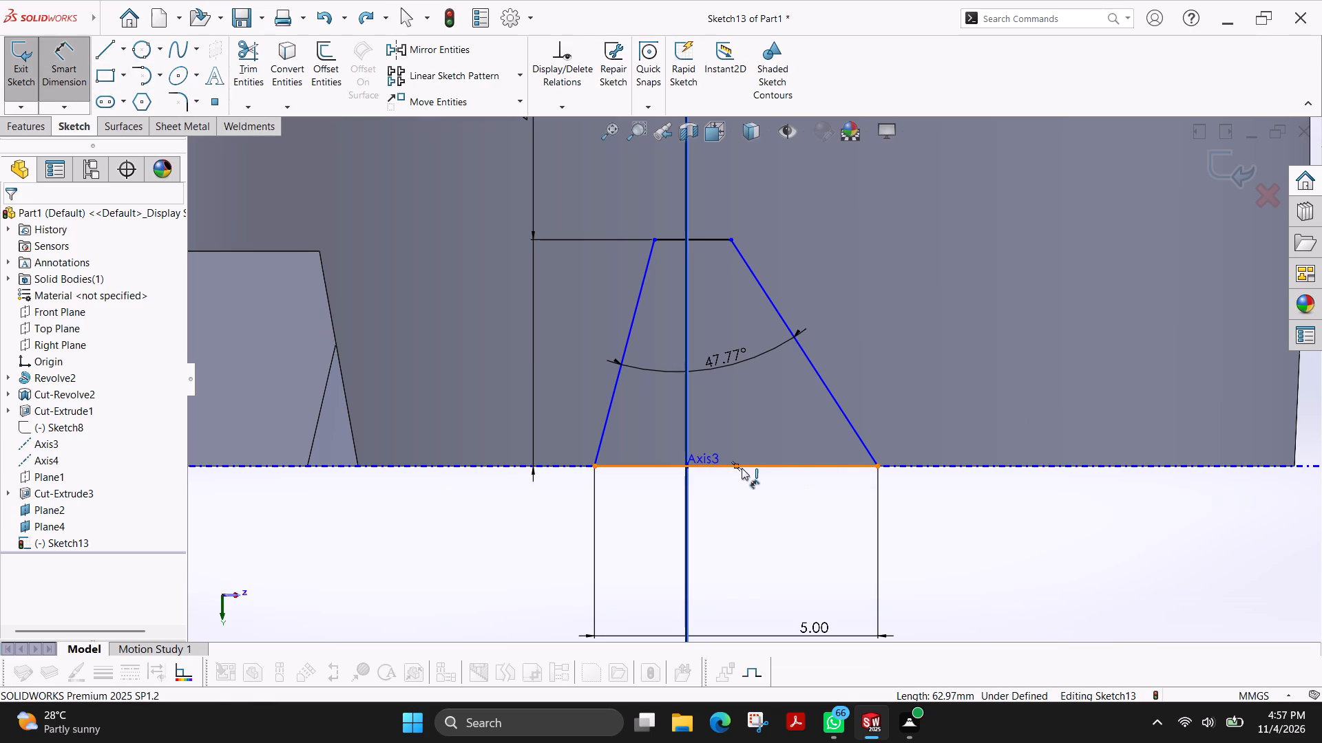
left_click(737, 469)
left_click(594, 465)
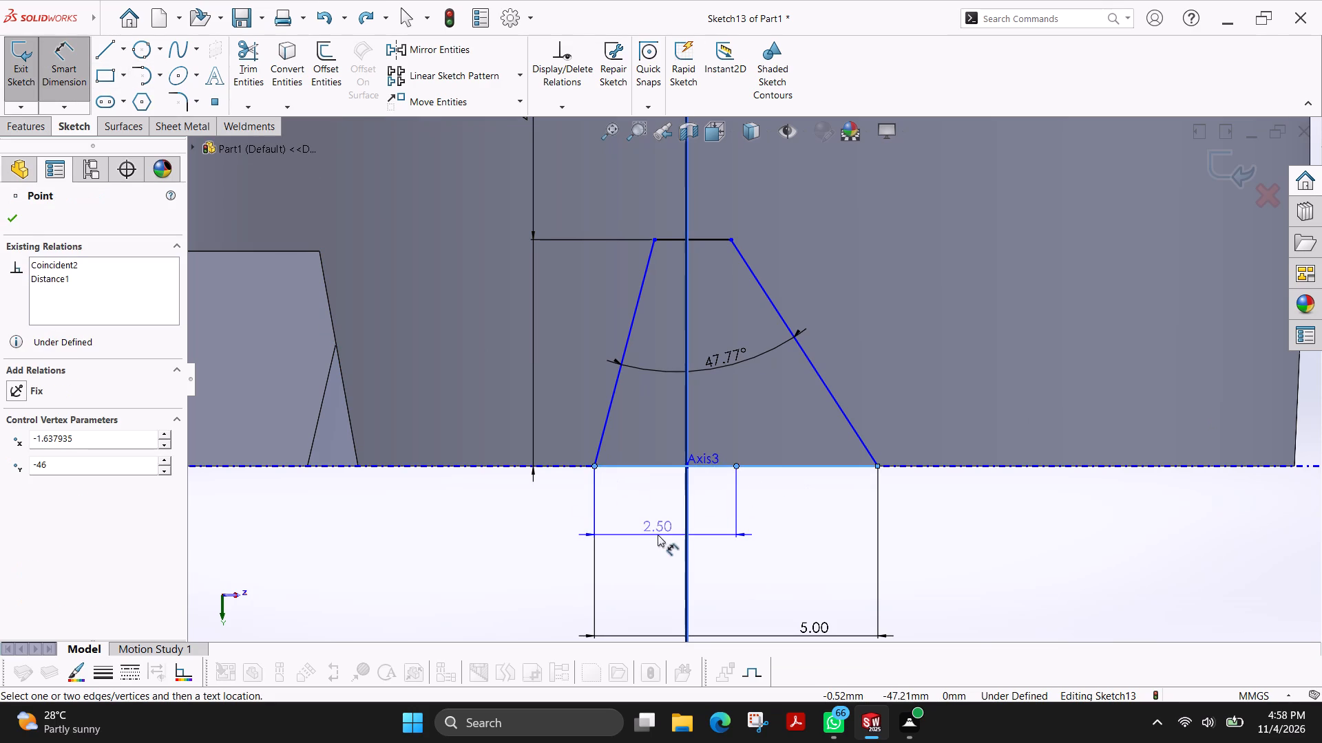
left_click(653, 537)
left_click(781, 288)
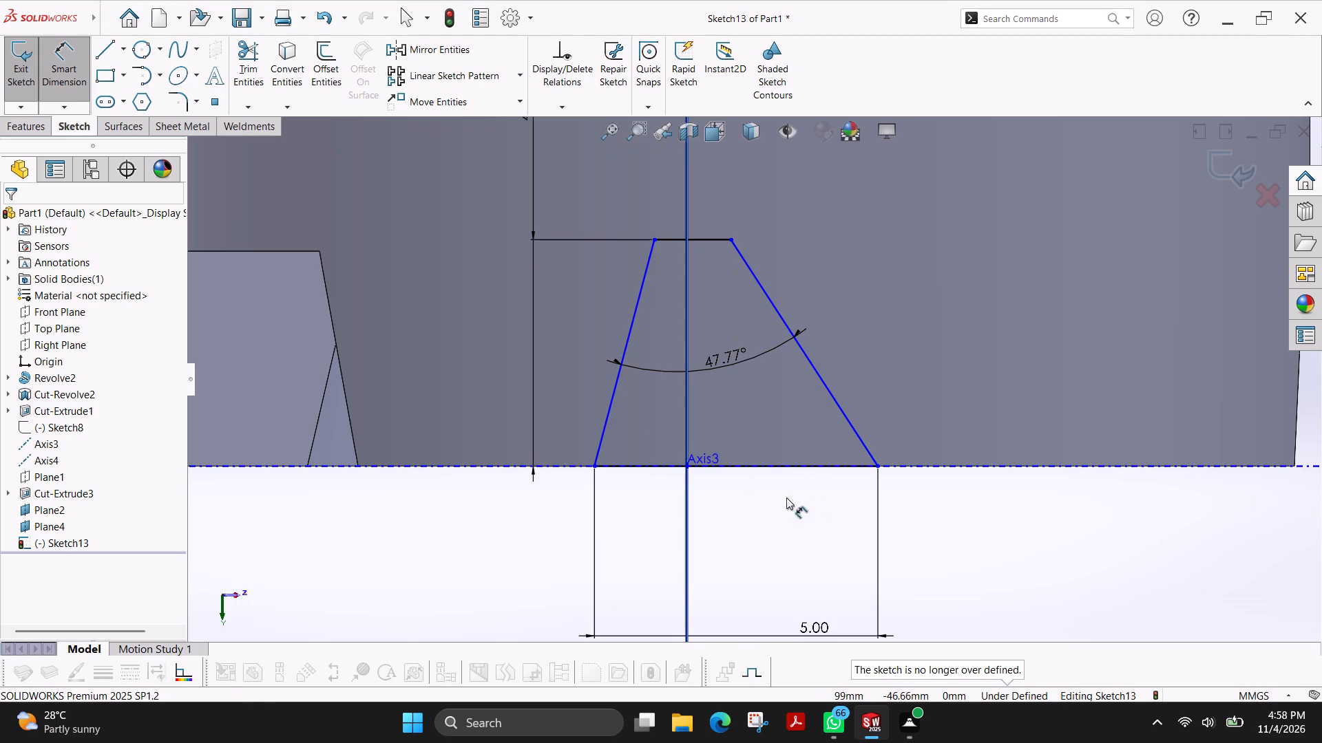
Dimension the midpoint of the trapezoid's long edge to the vertical line at 0 mm to centre the edge.
left_click(736, 465)
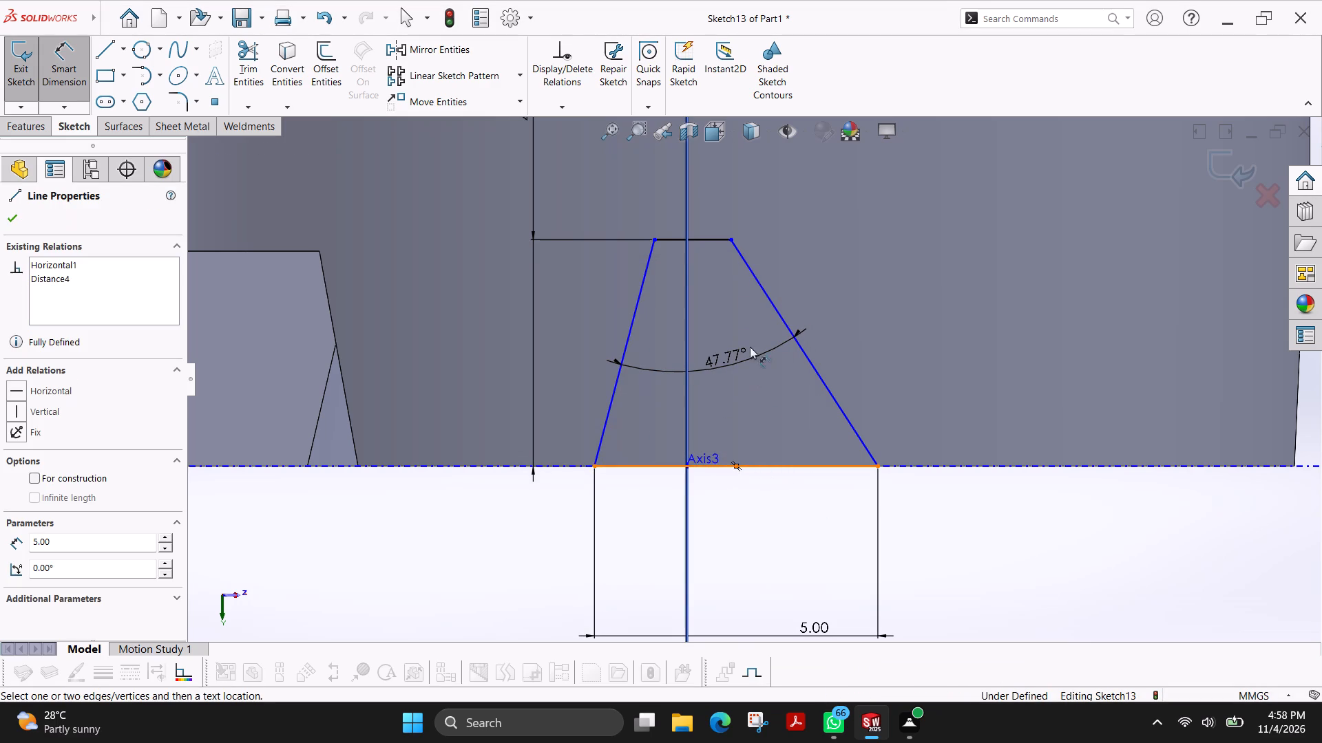
scroll(739, 295, "up", 2)
scroll(709, 175, "up", 5)
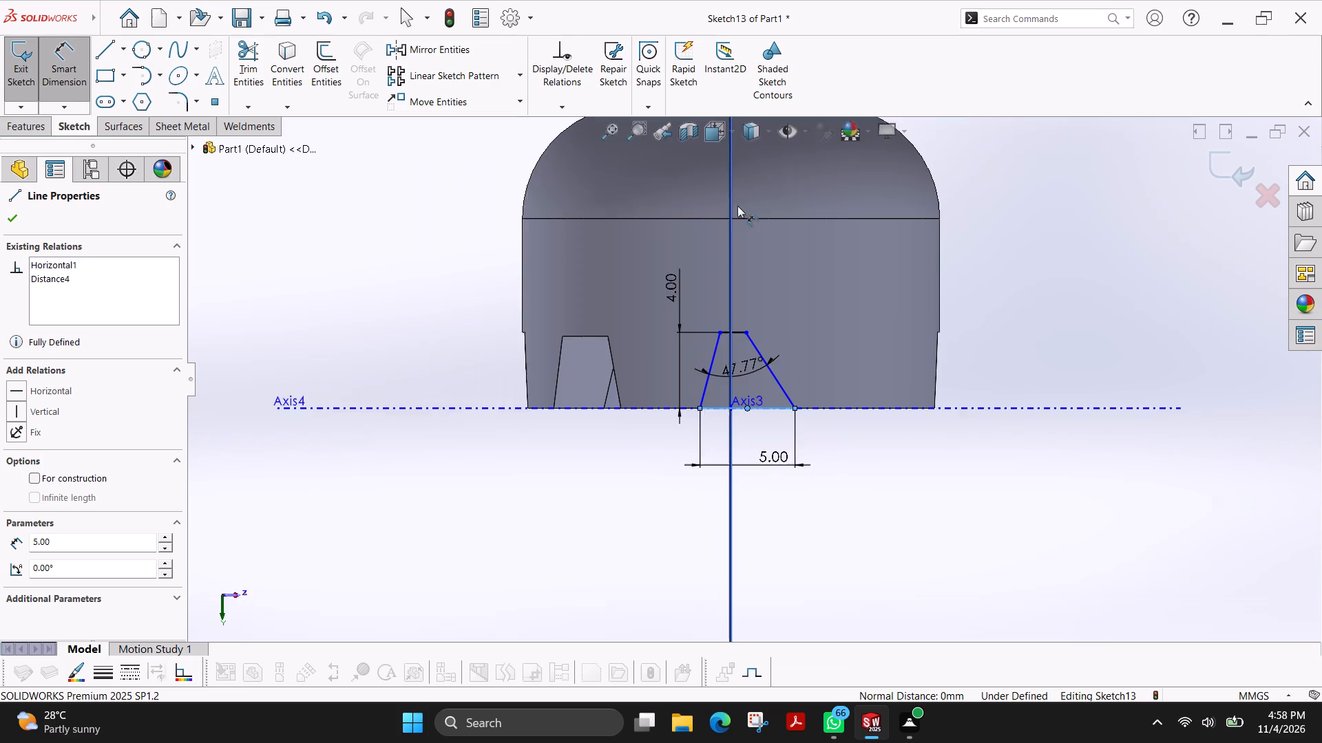
scroll(738, 206, "up", 3)
scroll(764, 142, "up", 2)
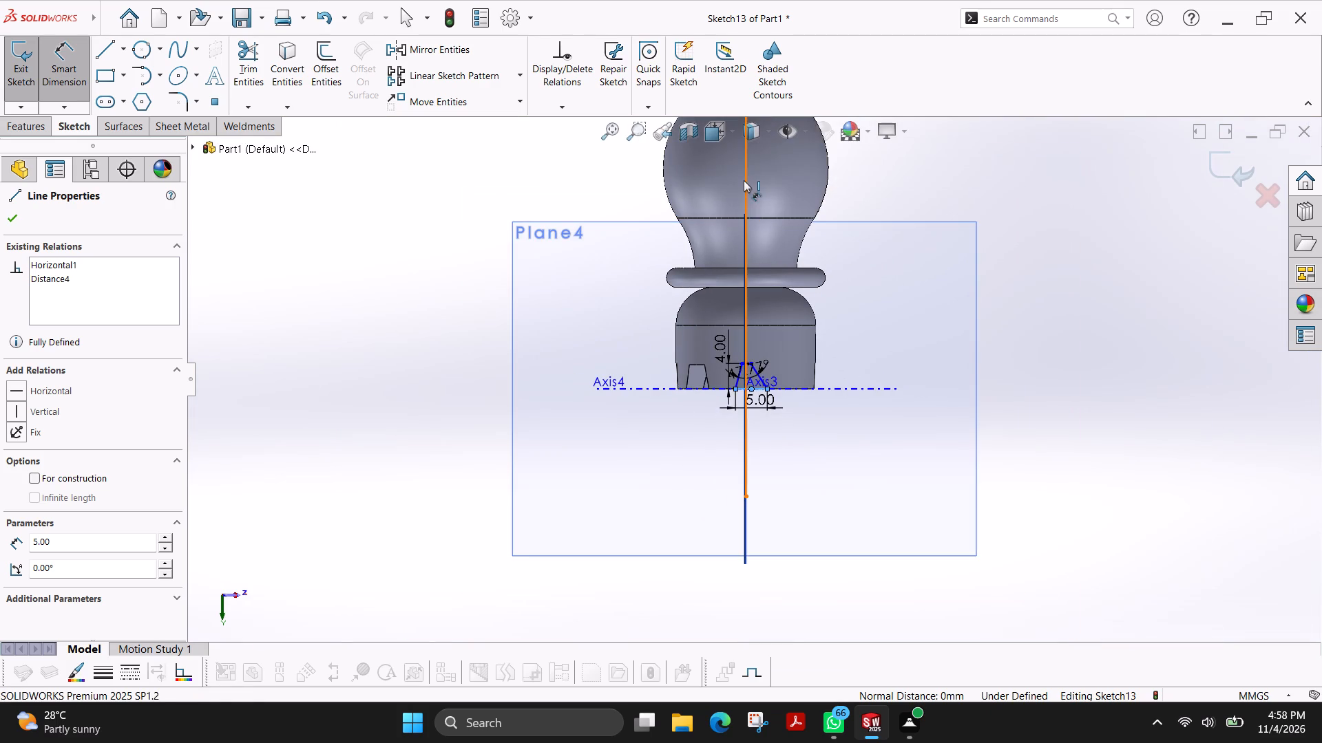
left_click(744, 180)
scroll(790, 451, "down", 8)
left_click(736, 386)
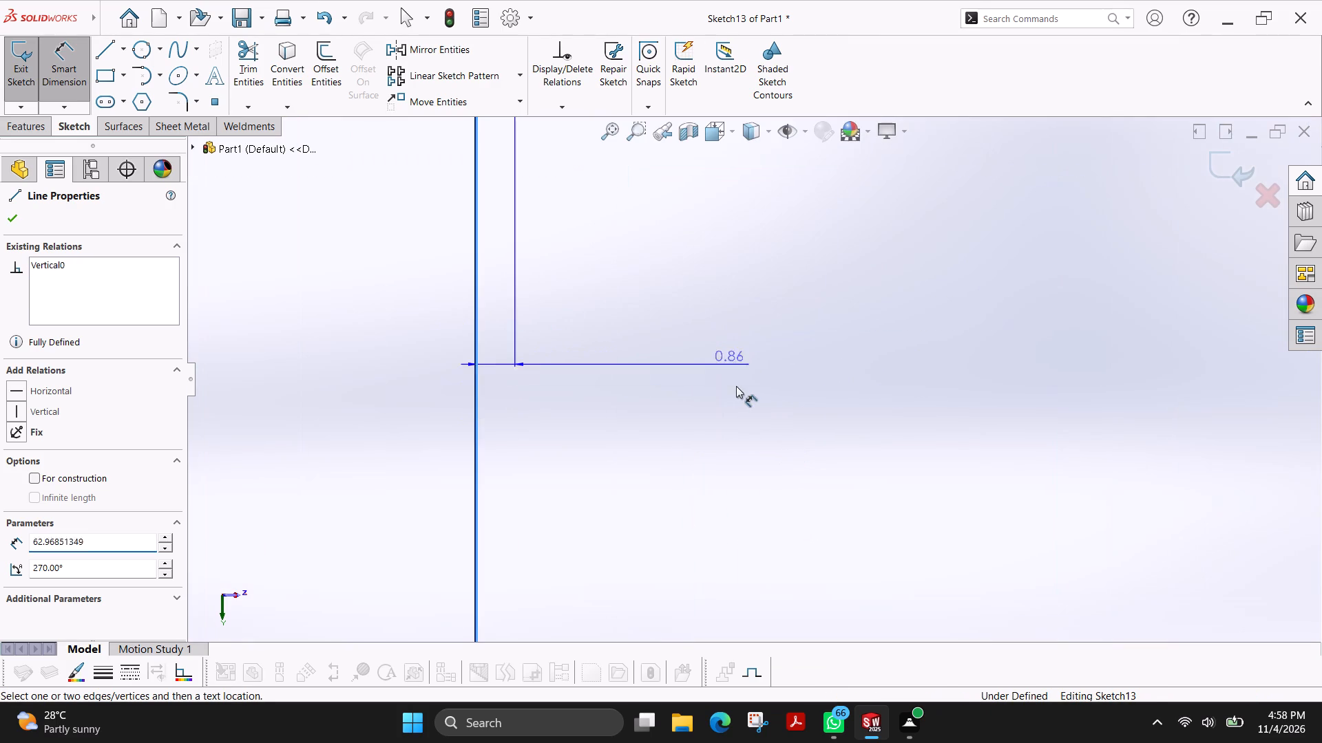
key("0")
key("Return")
scroll(556, 308, "up", 2)
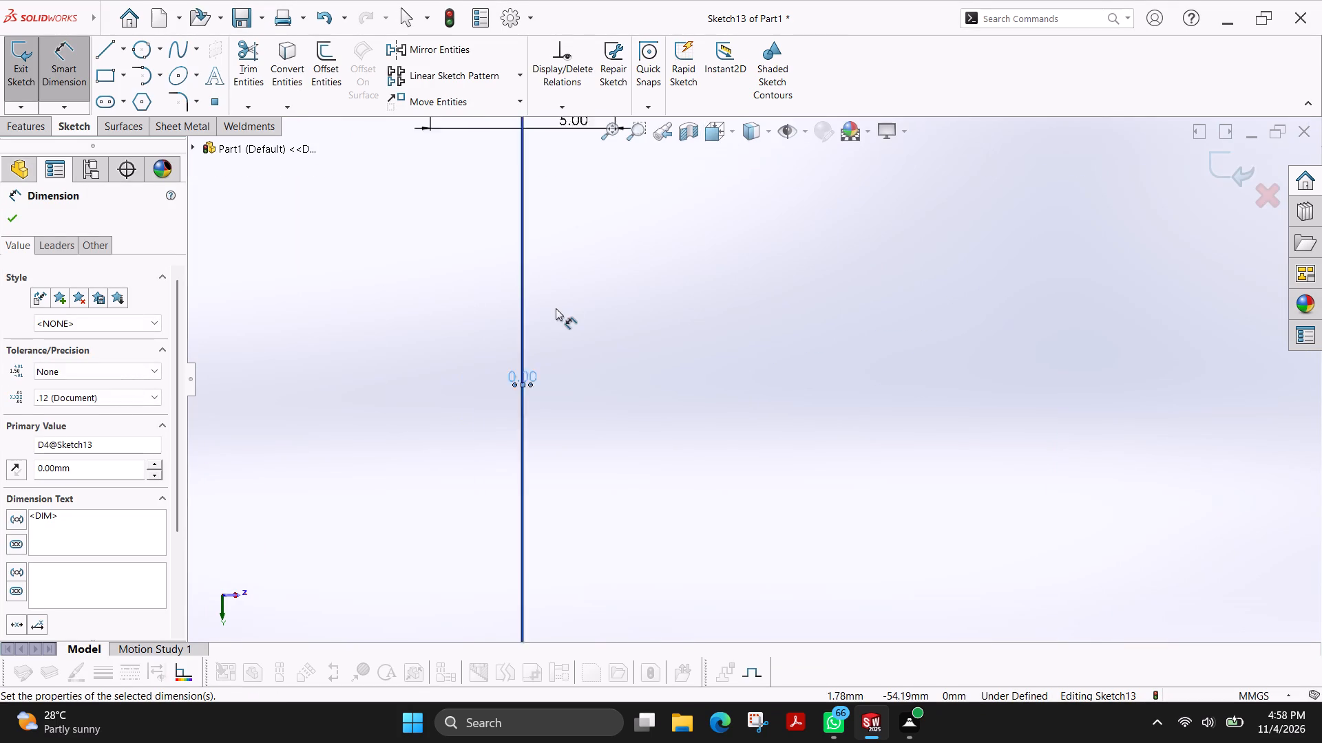
scroll(556, 308, "up", 6)
scroll(739, 221, "down", 3)
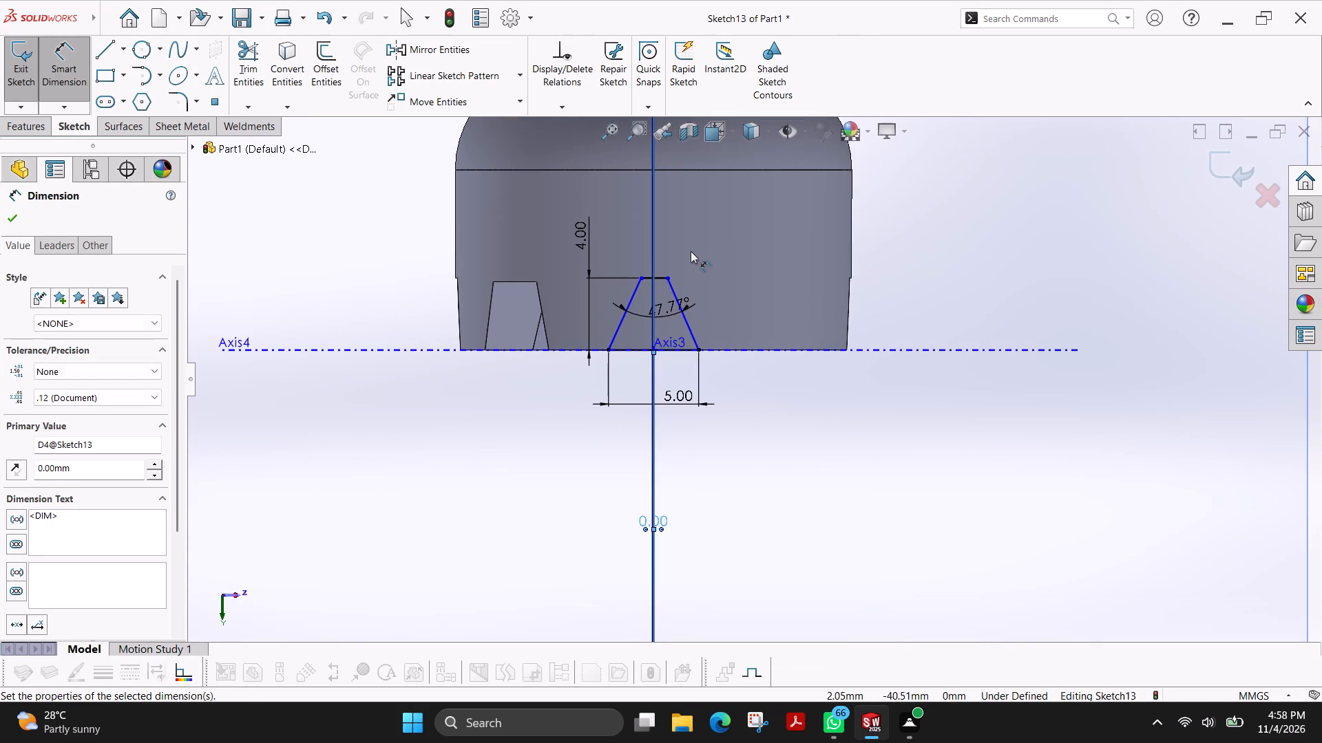
key("Escape")
scroll(680, 241, "down", 2)
key("Escape")
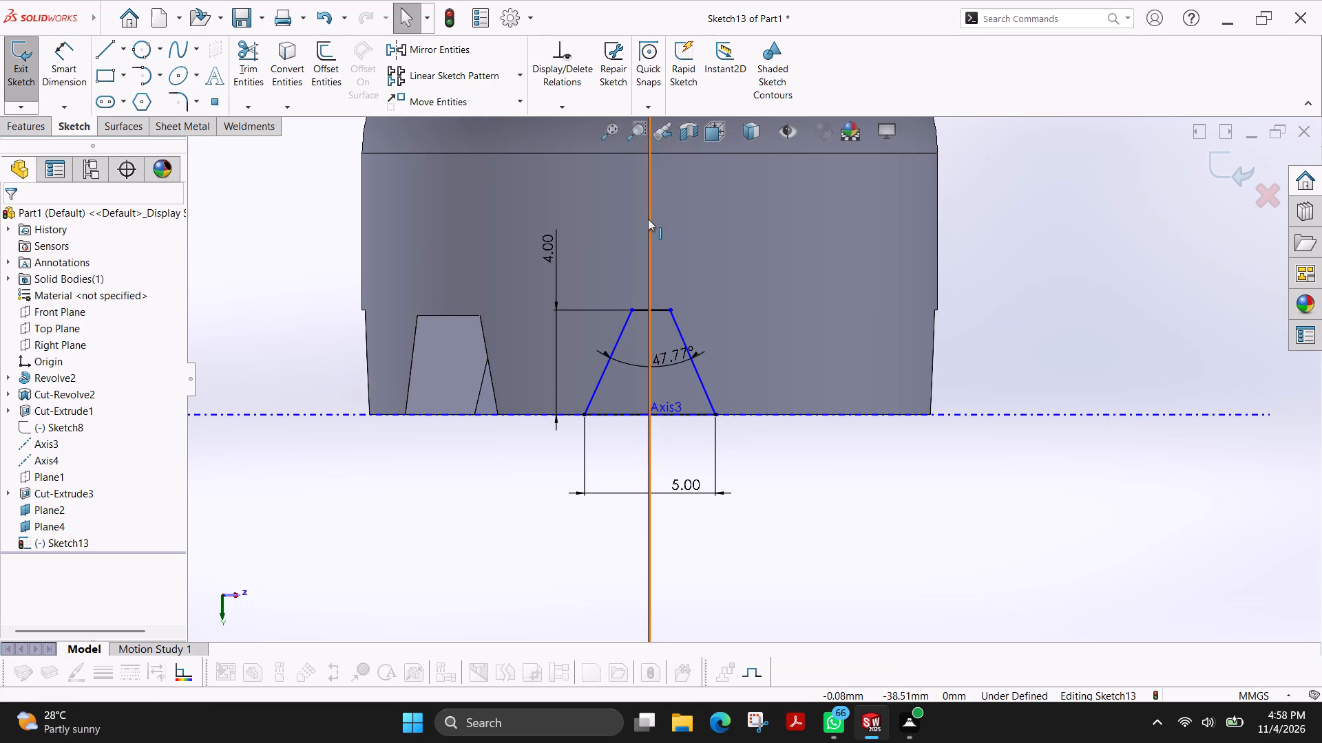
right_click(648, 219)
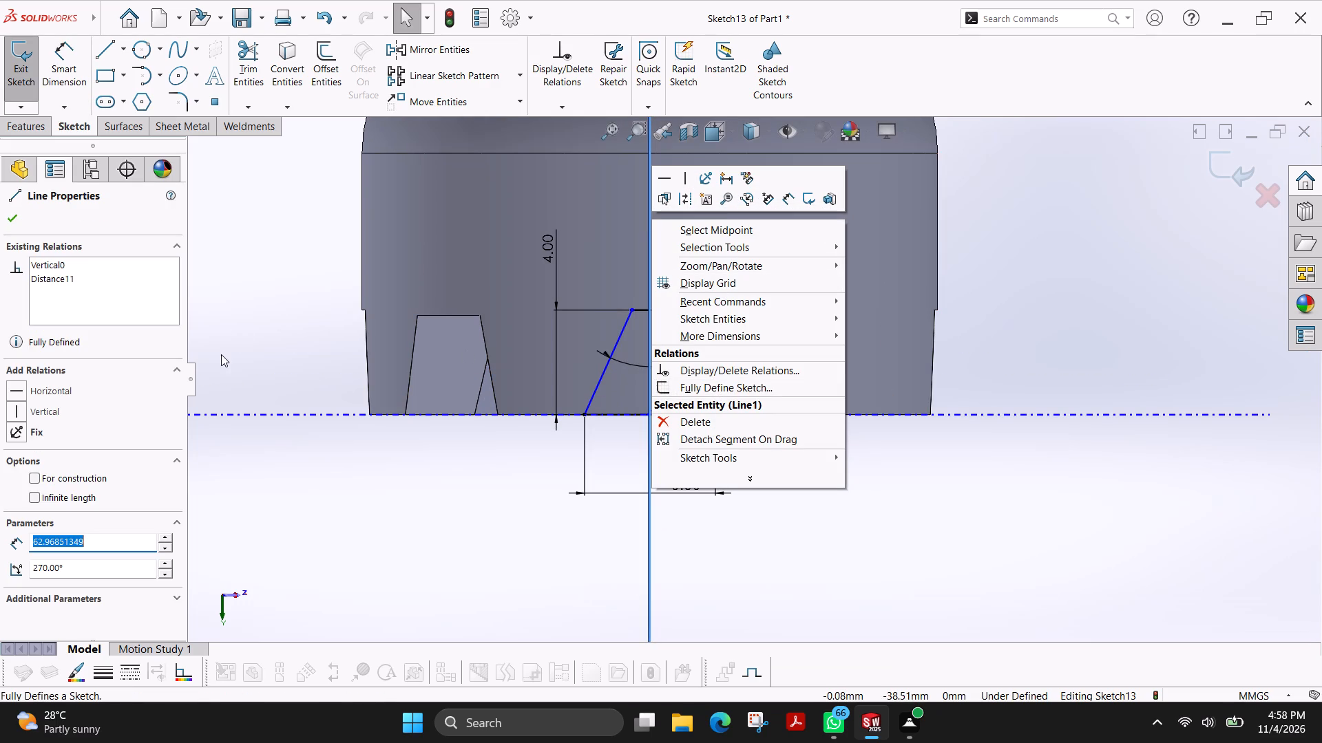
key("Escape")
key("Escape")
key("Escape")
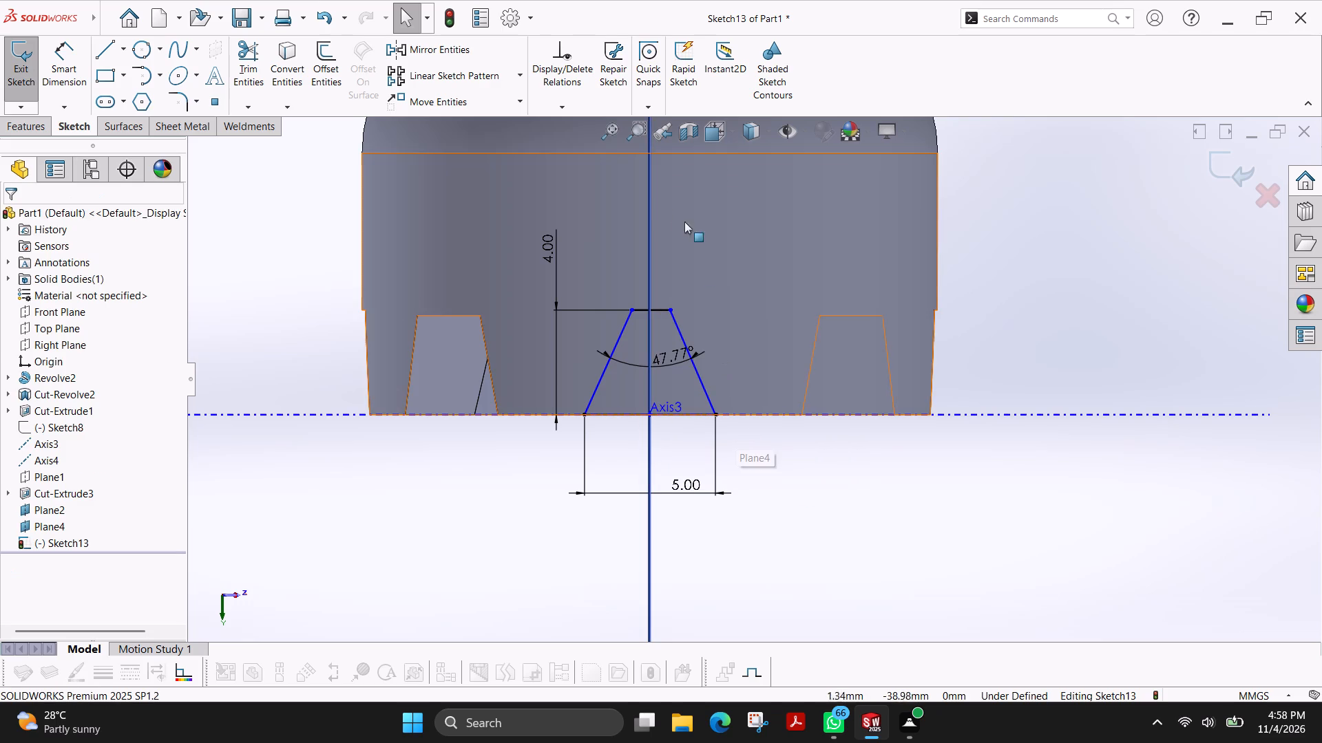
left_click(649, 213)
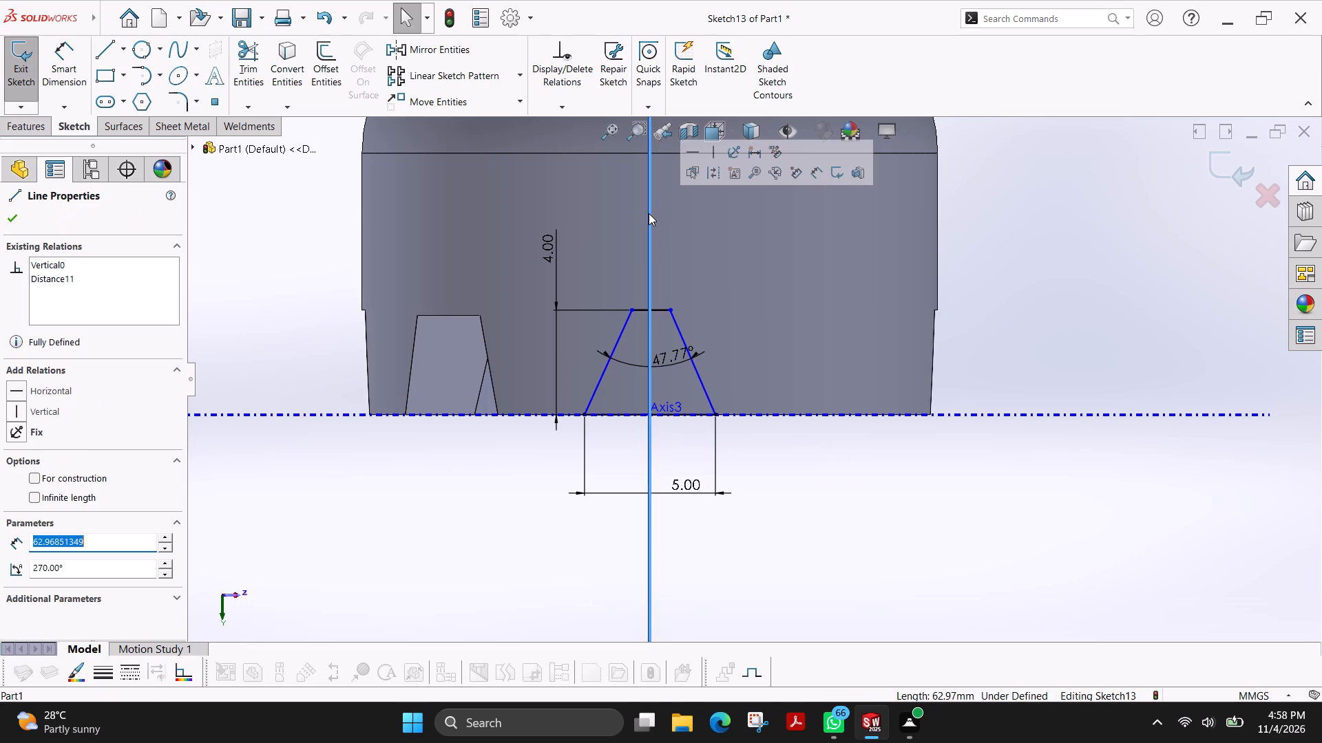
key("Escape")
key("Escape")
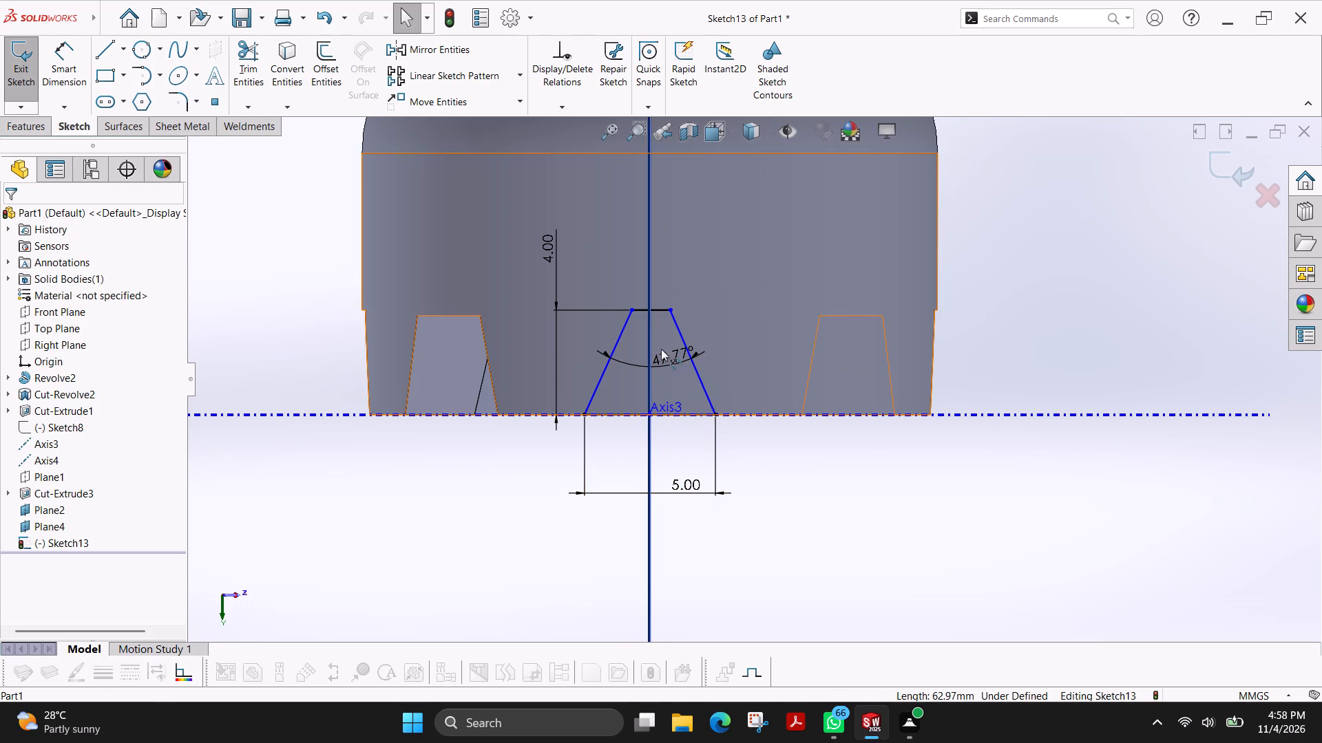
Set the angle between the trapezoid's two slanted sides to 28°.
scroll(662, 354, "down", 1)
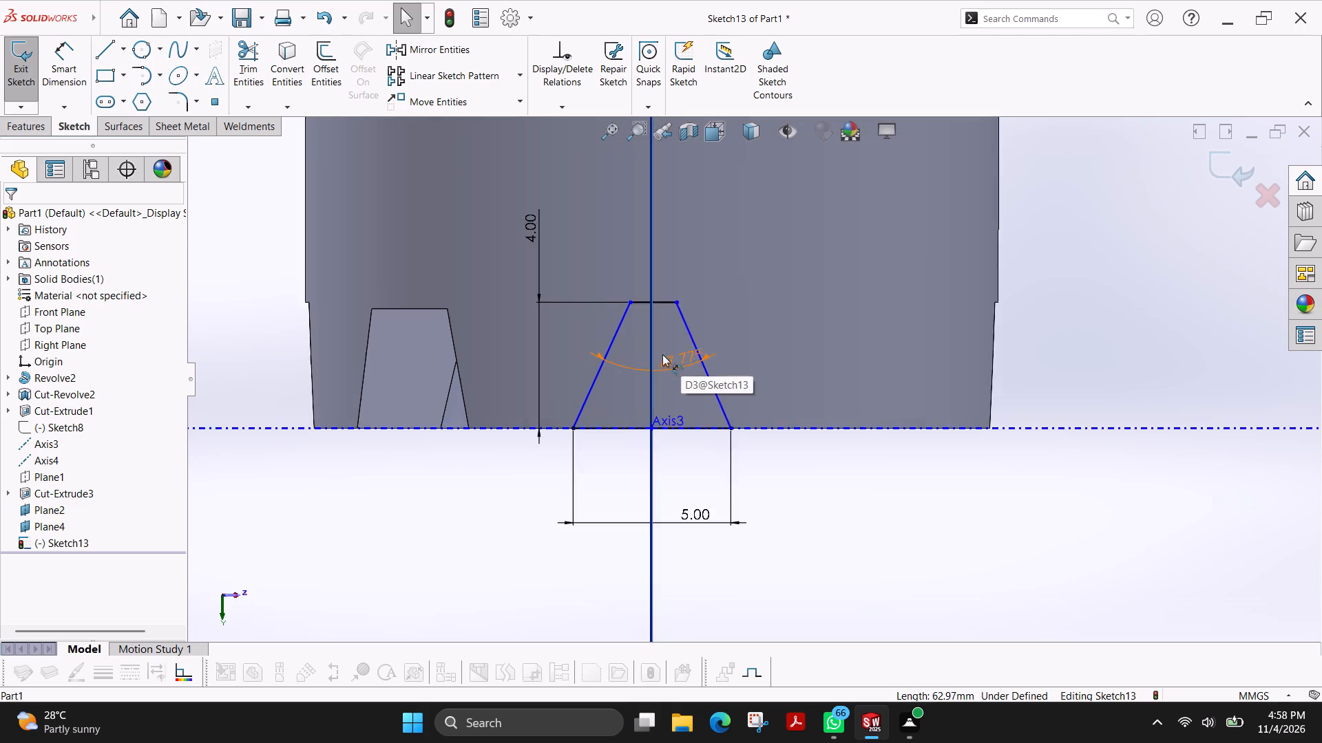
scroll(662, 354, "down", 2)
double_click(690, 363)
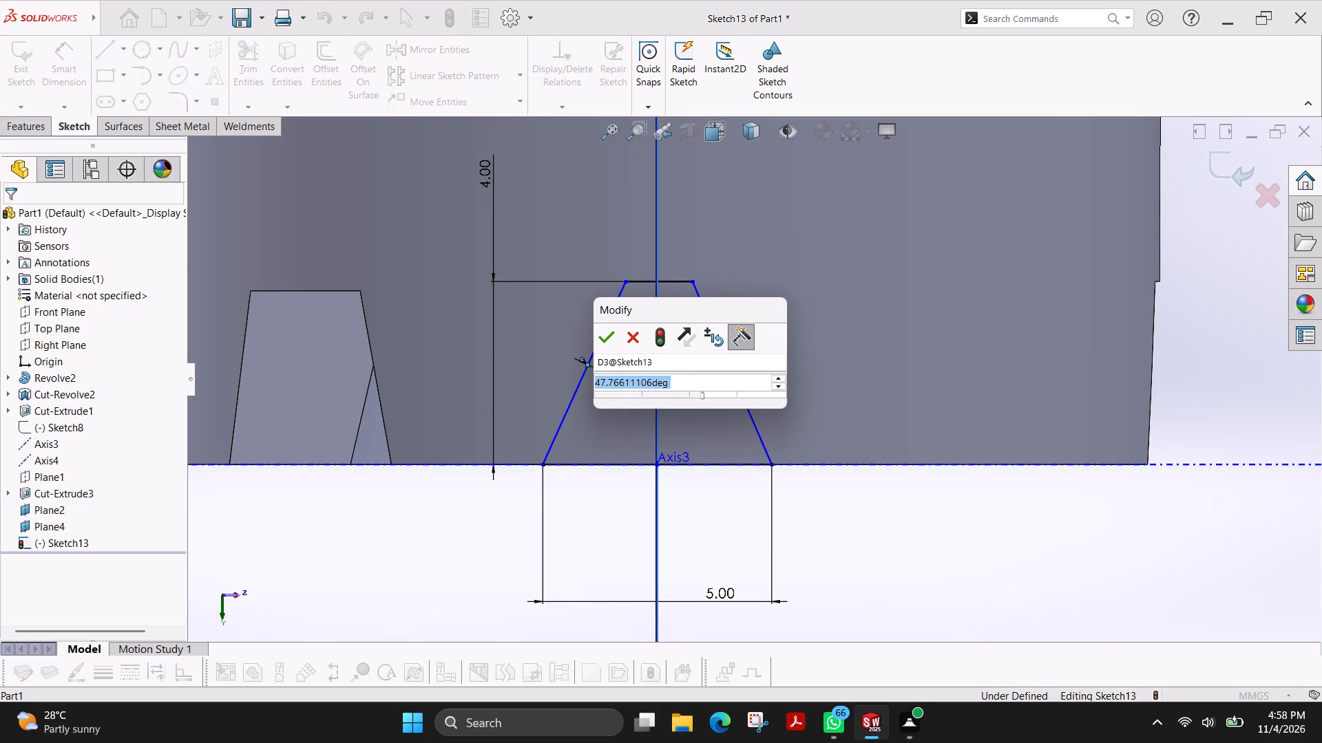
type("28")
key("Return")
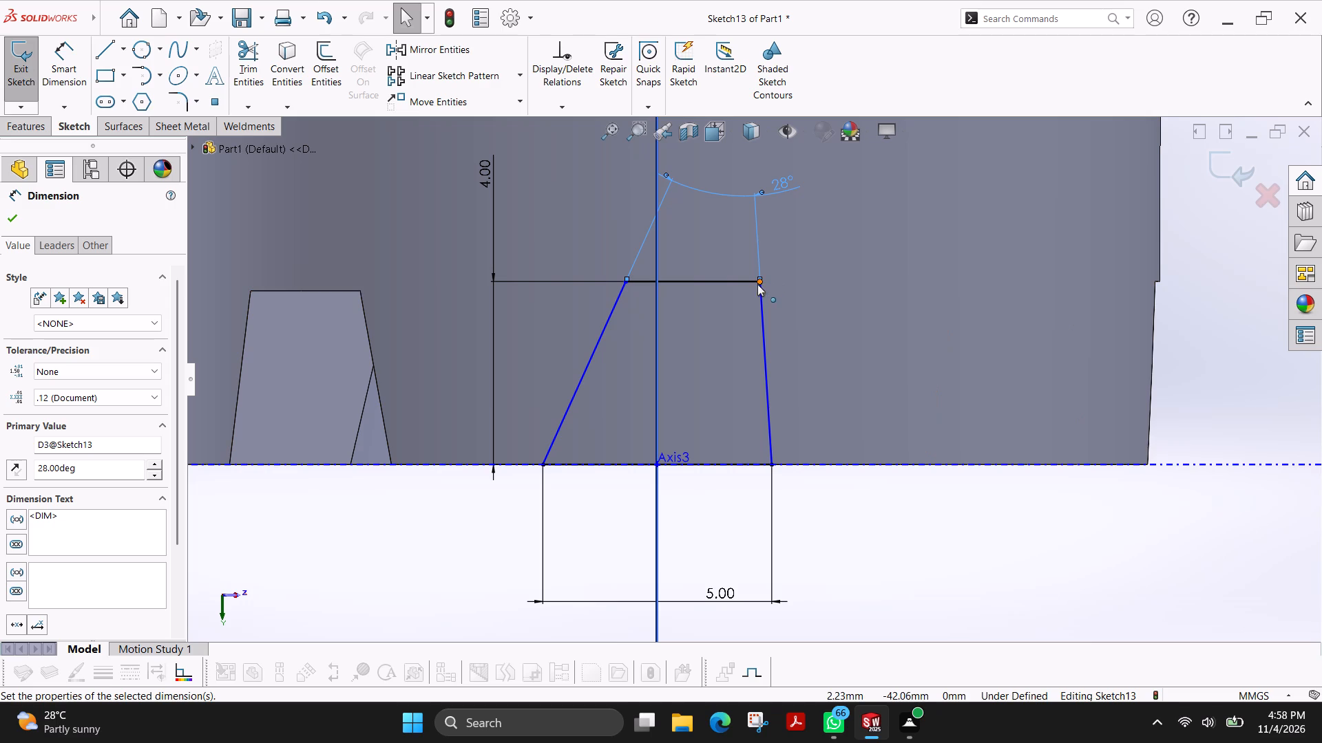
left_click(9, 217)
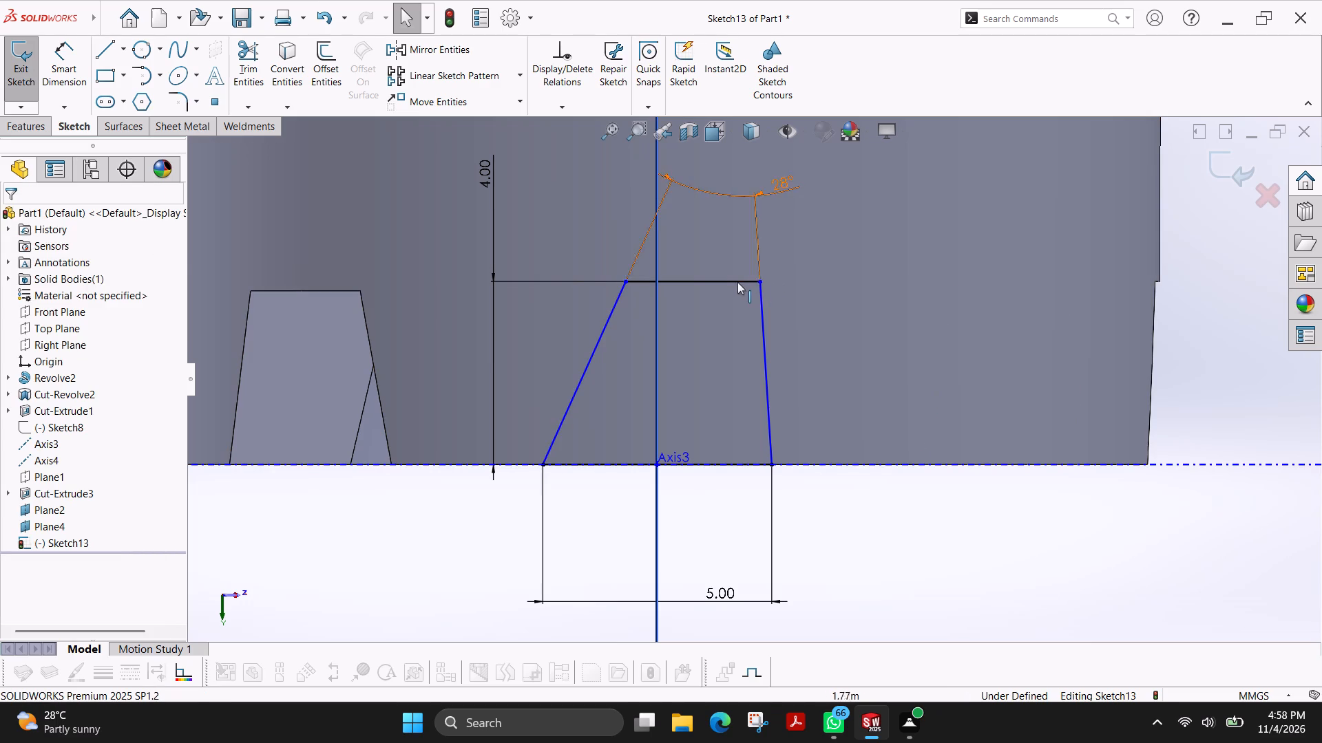
Shift the trapezoid's short edge towards the existing notch until it is roughly centred on the vertical line.
left_click_drag(728, 283, 679, 286)
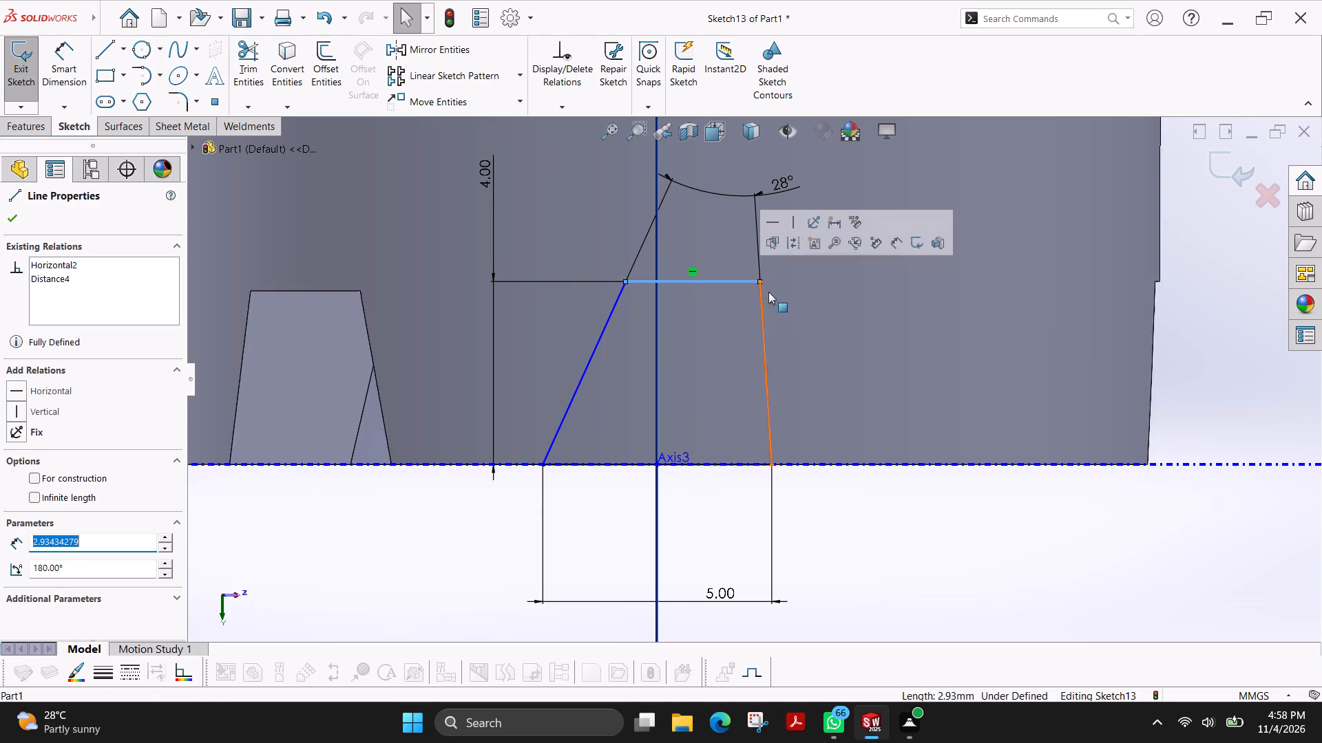
key("Escape")
key("Escape")
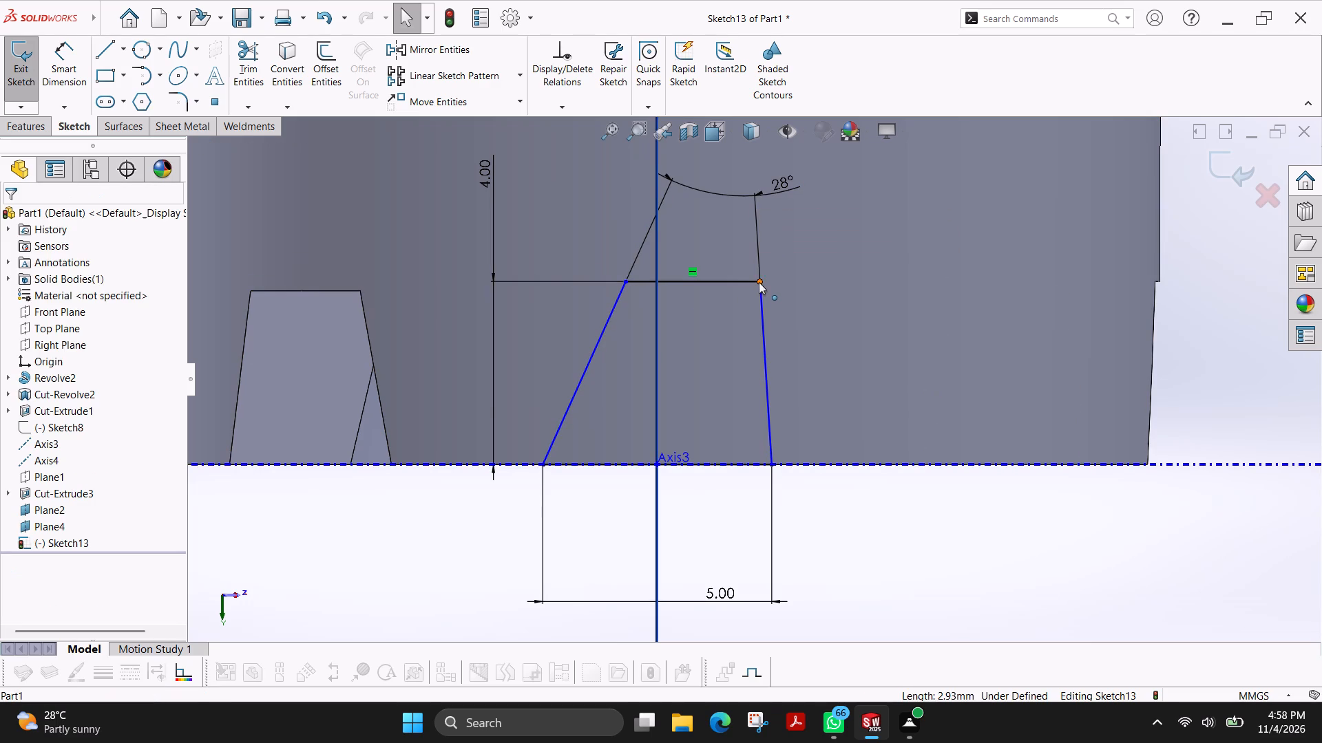
left_click_drag(759, 283, 717, 283)
key("Escape")
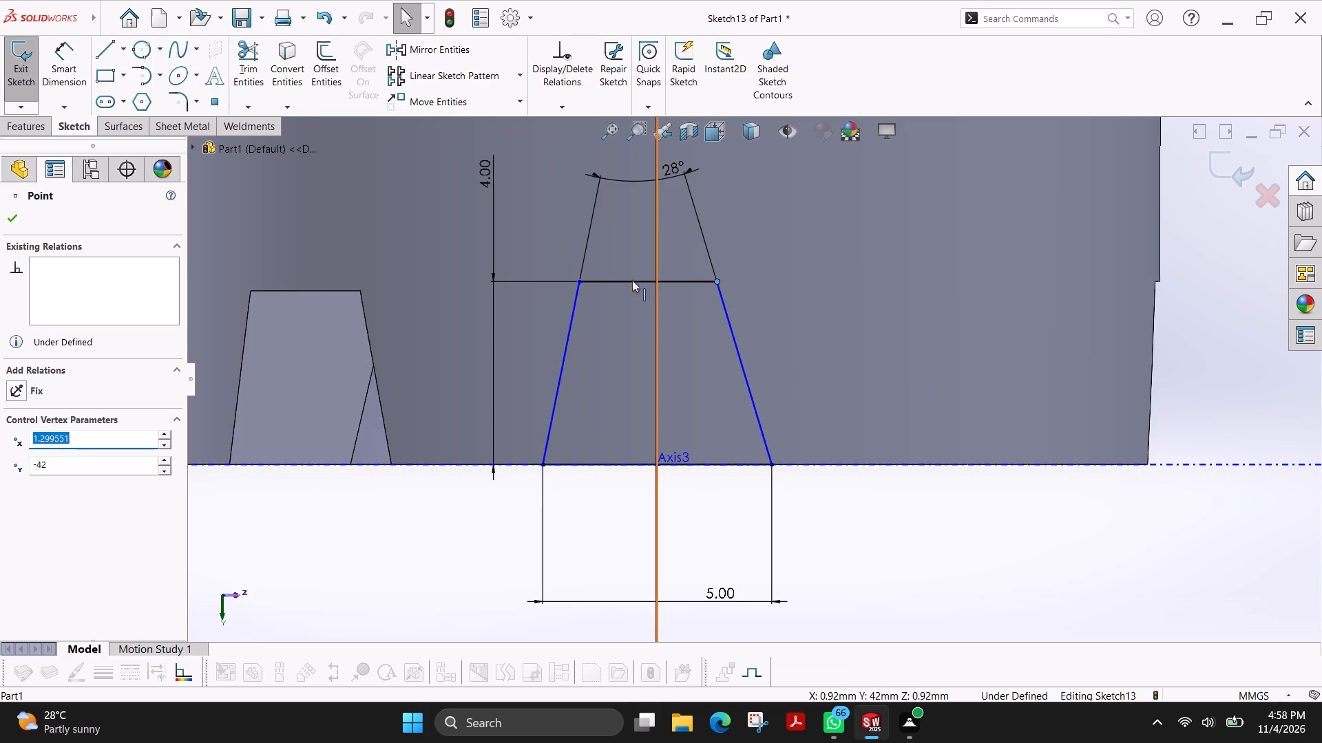
Dimension the midpoint of the trapezoid's short edge to the vertical line at 0 mm to centre the edge.
left_click(72, 54)
scroll(706, 285, "down", 4)
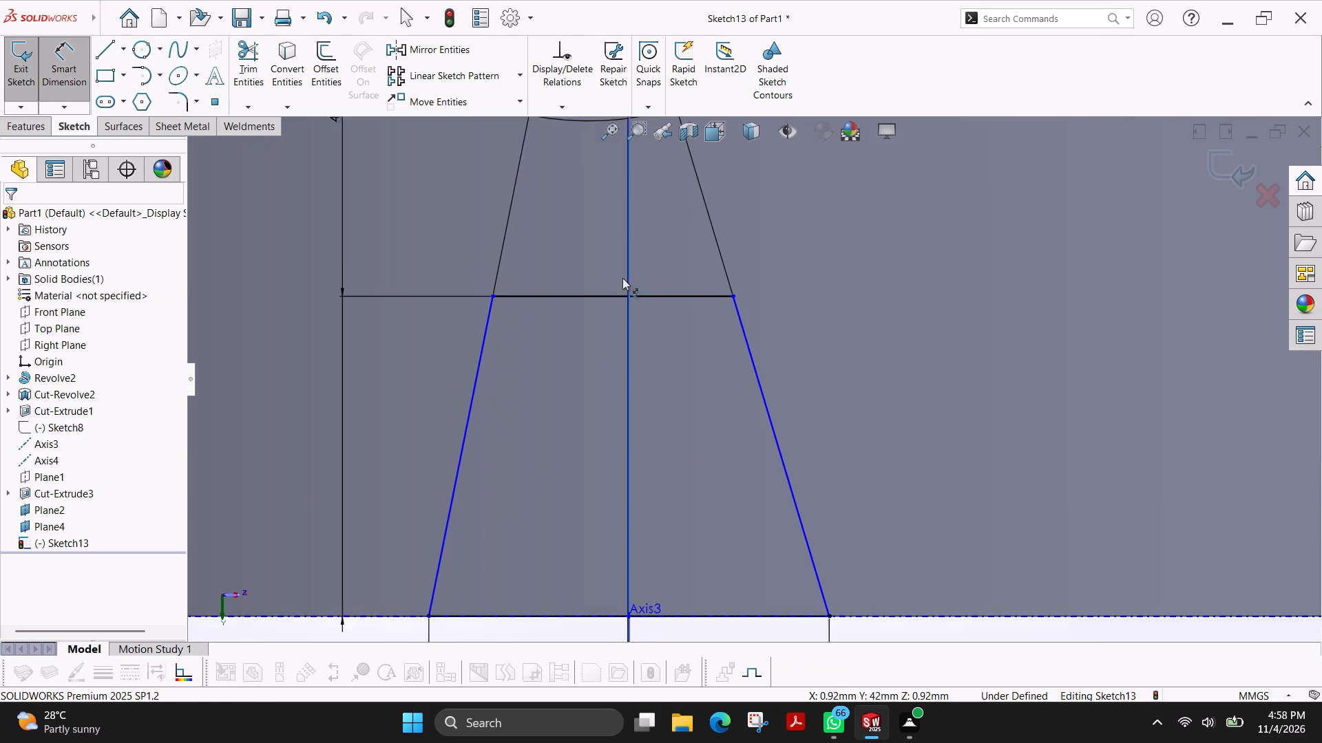
left_click(595, 301)
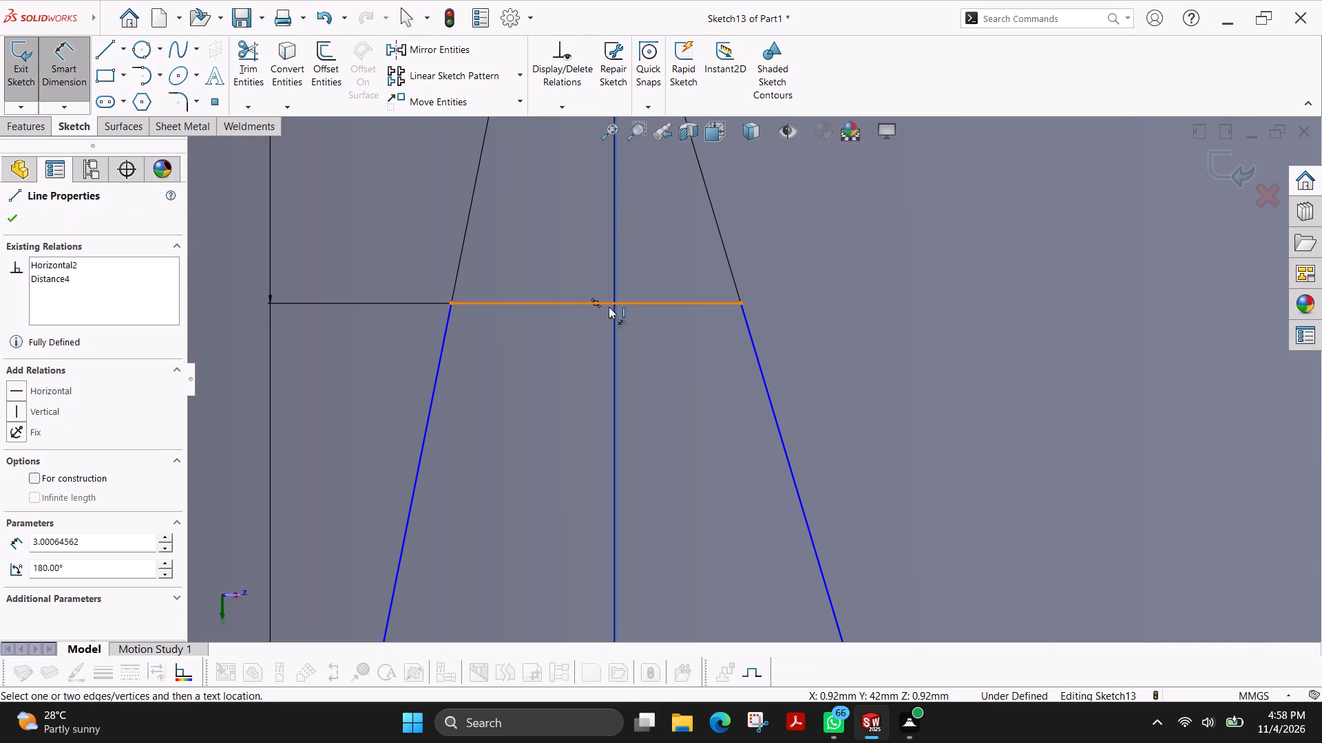
left_click(616, 316)
left_click(591, 361)
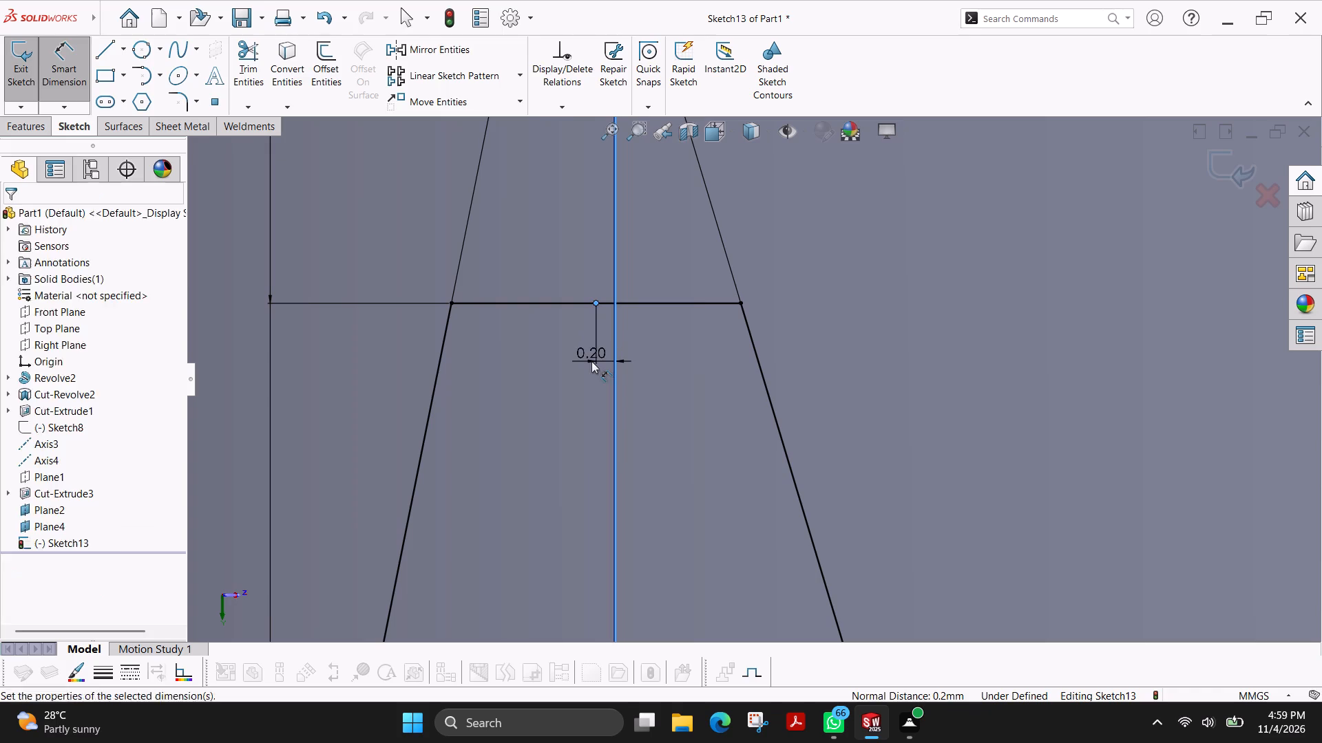
key("0")
key("Return")
scroll(591, 361, "up", 4)
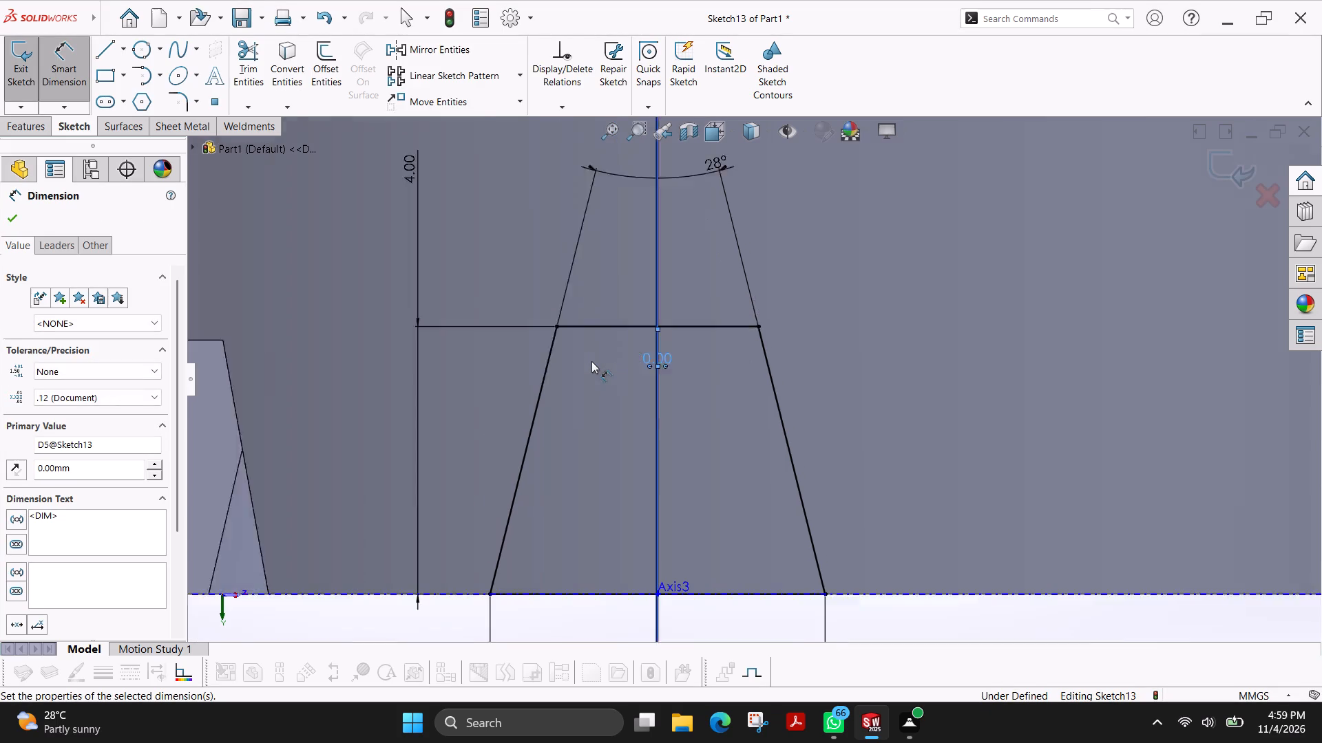
Check the angle between the slanted side nearest the existing notch and the vertical line.
left_click(605, 398)
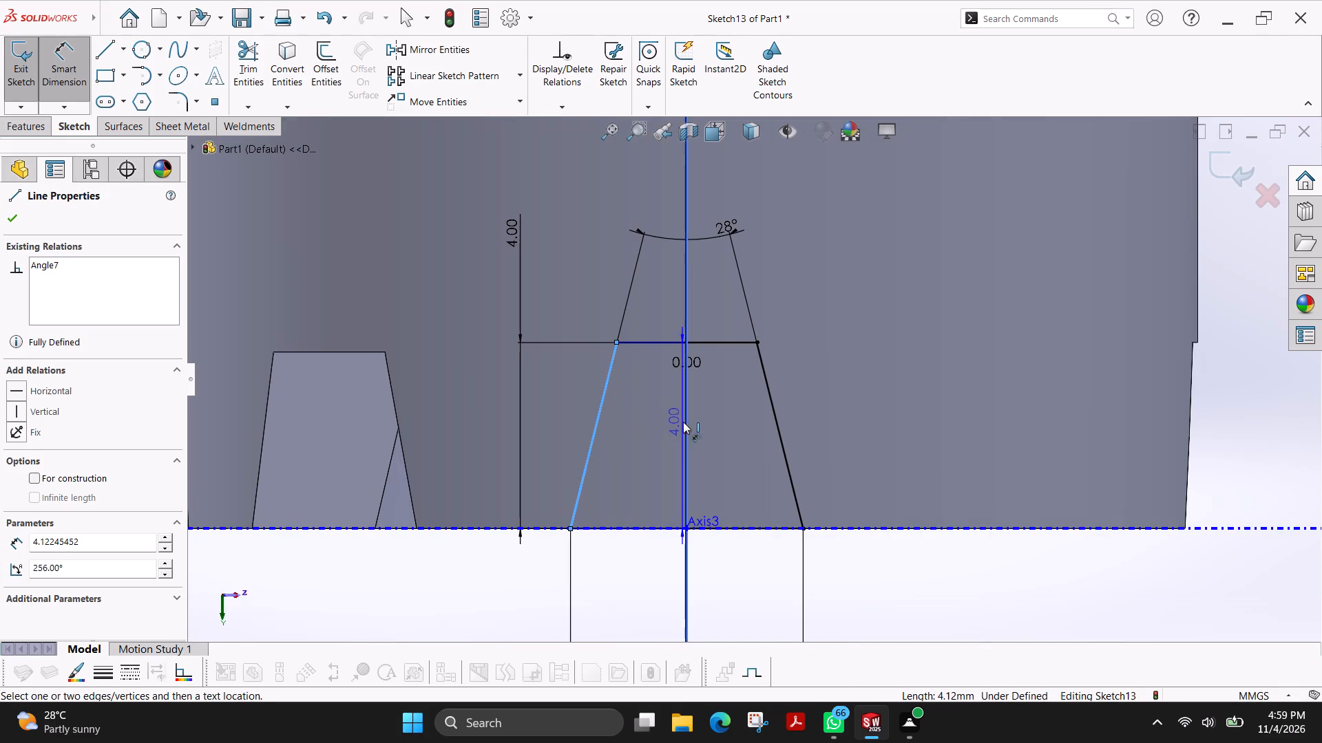
left_click(686, 422)
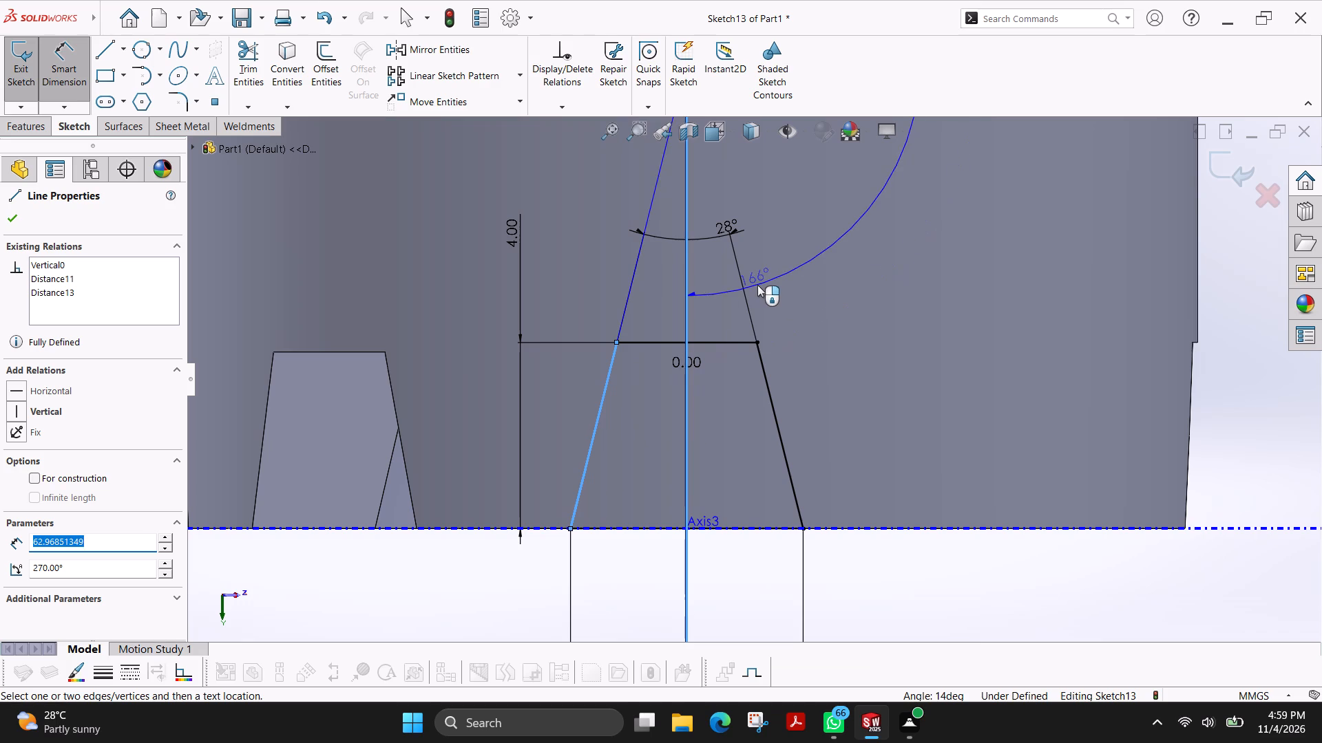
key("Escape")
key("Escape")
Set the angle between the trapezoid's two slanted sides to 24°.
double_click(724, 233)
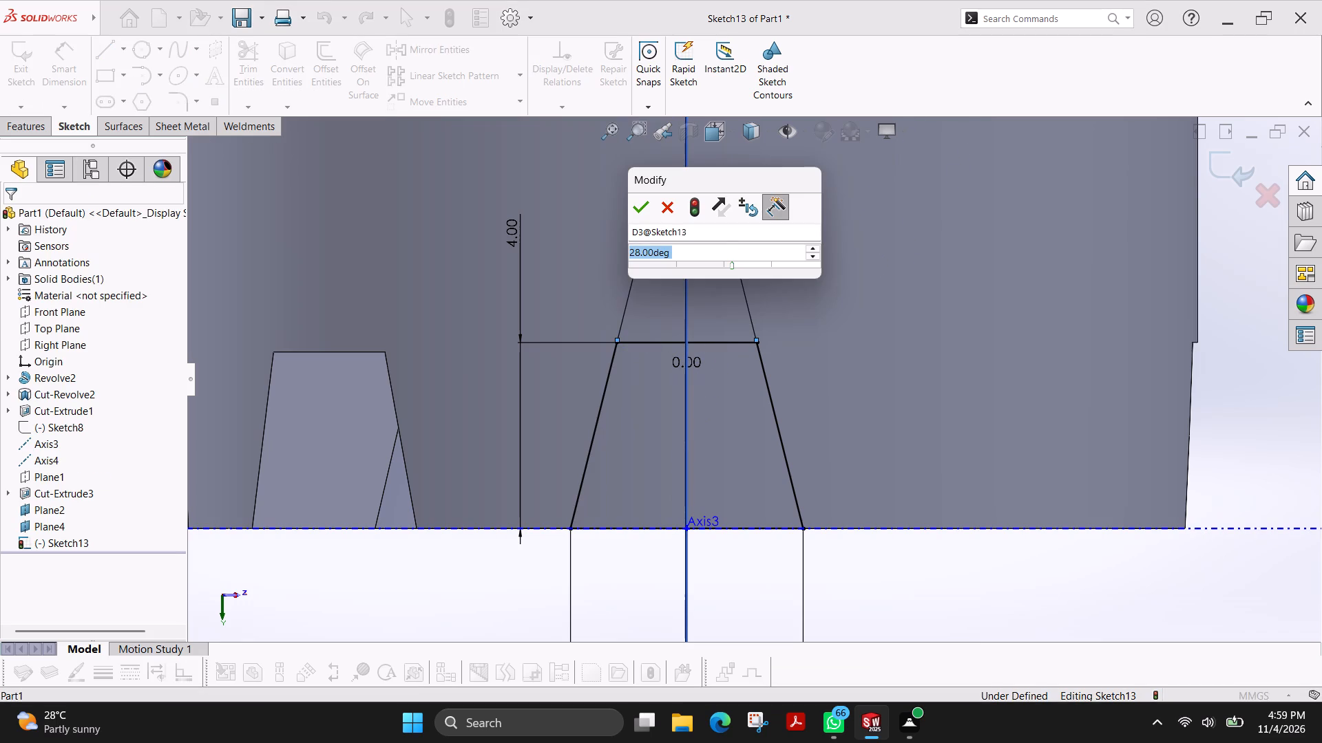
type("24")
key("Return")
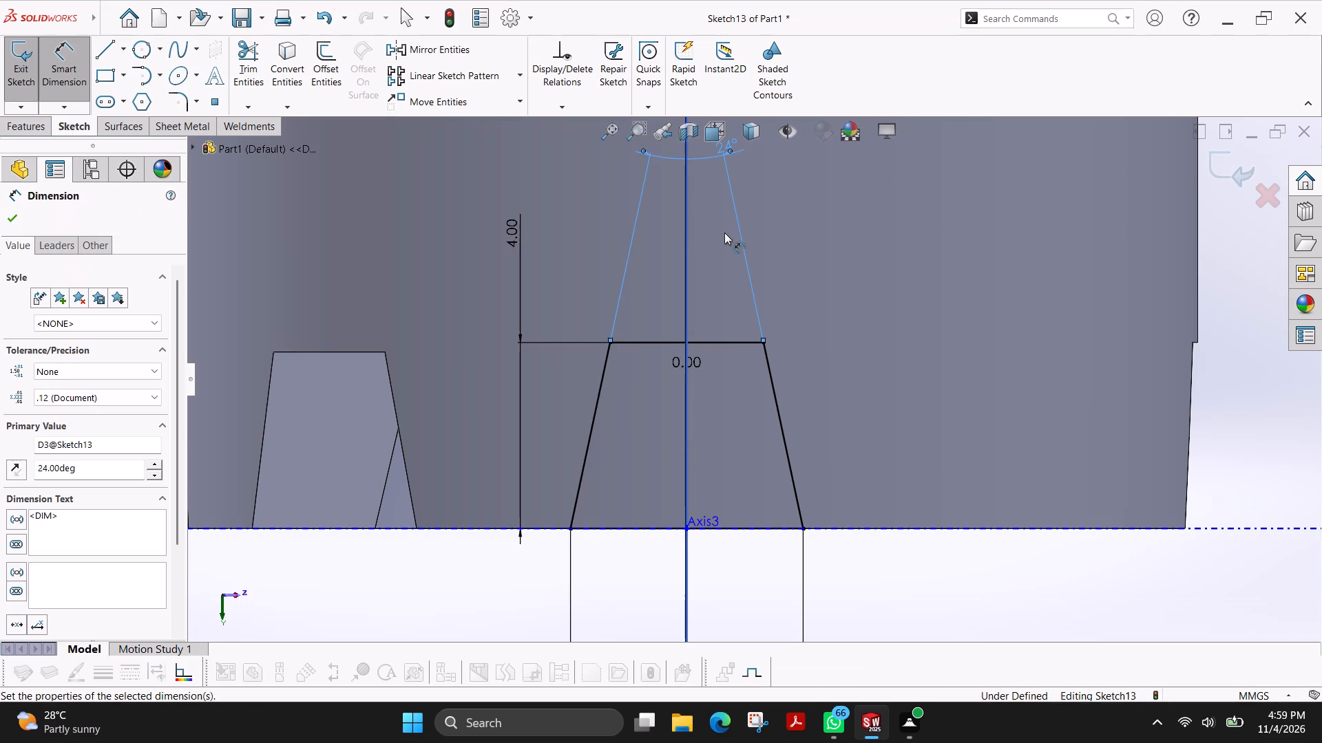
Recheck the angle between the vertical line and the slanted side nearest the existing notch.
left_click(686, 407)
left_click(595, 425)
key("Escape")
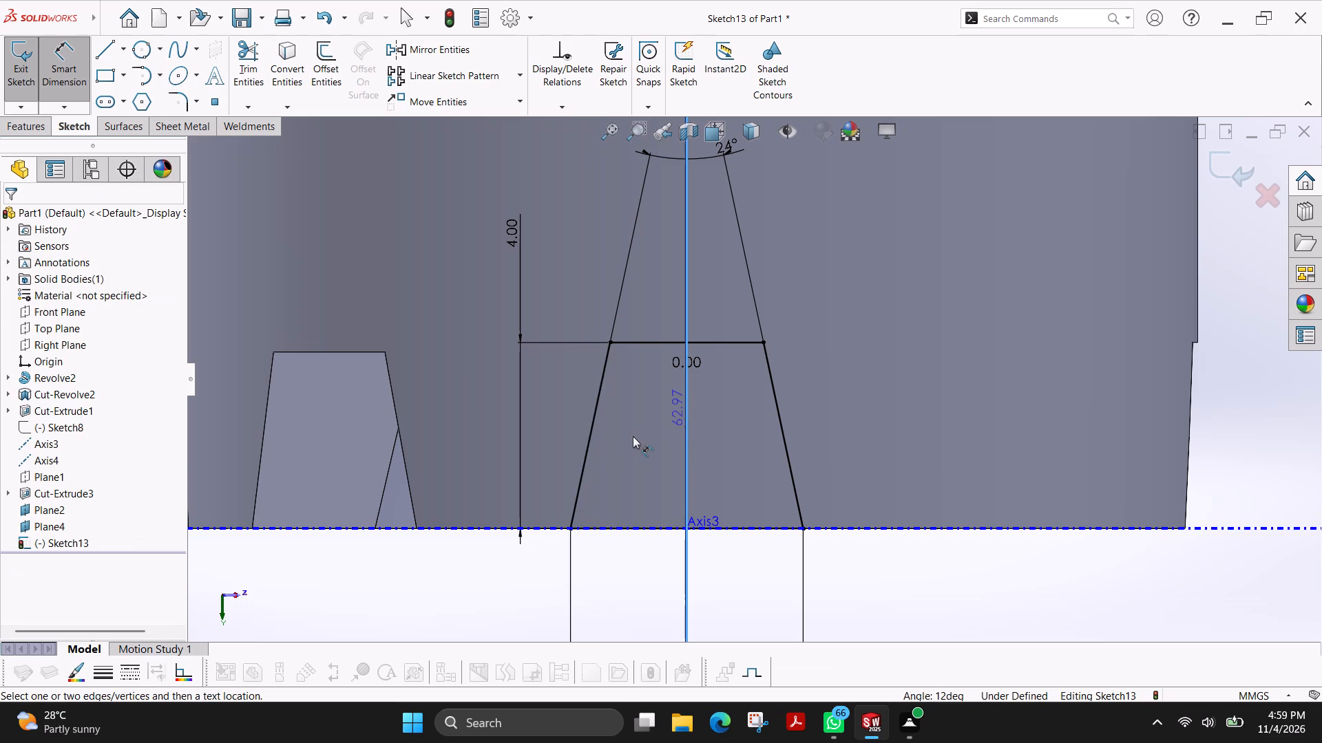
key("Escape")
scroll(658, 403, "up", 3)
scroll(731, 288, "up", 6)
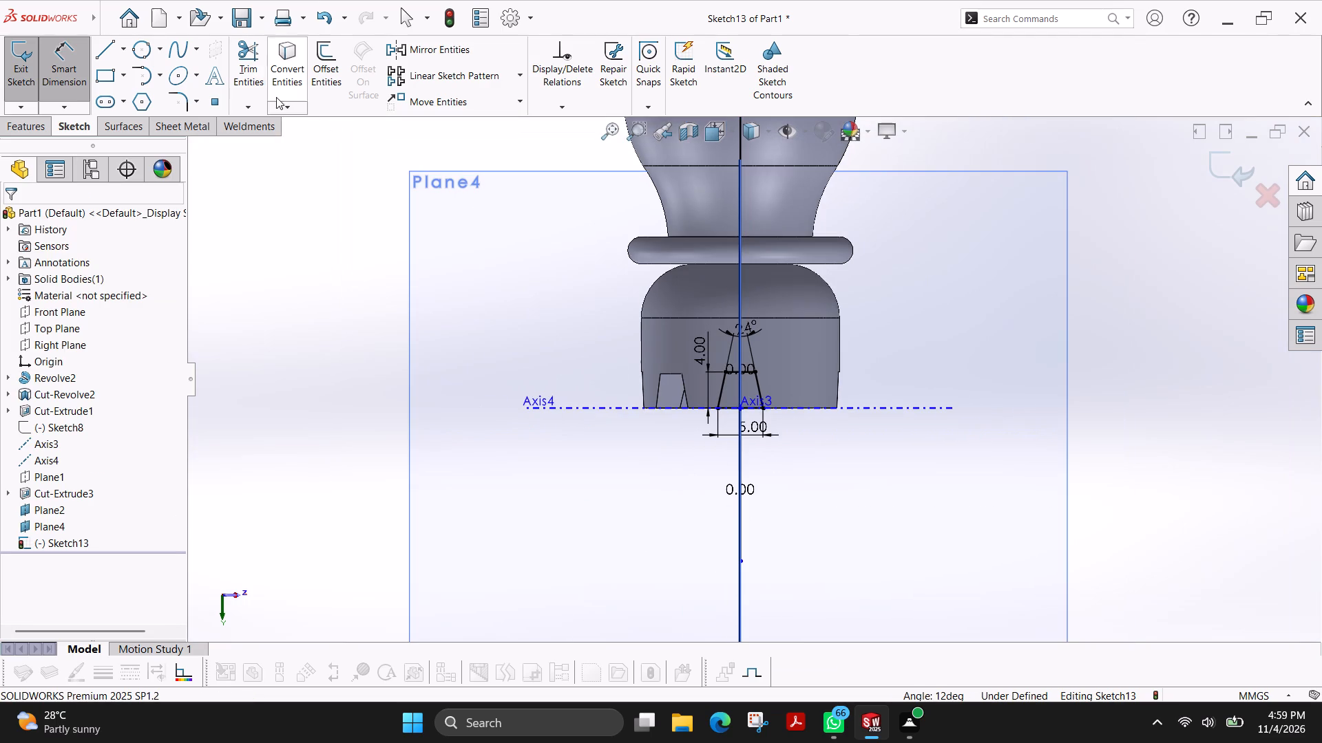
Trim the vertical reference line where it extends beyond the trapezoid in the Plane4 sketch.
left_click(247, 88)
left_click_drag(777, 183, 724, 199)
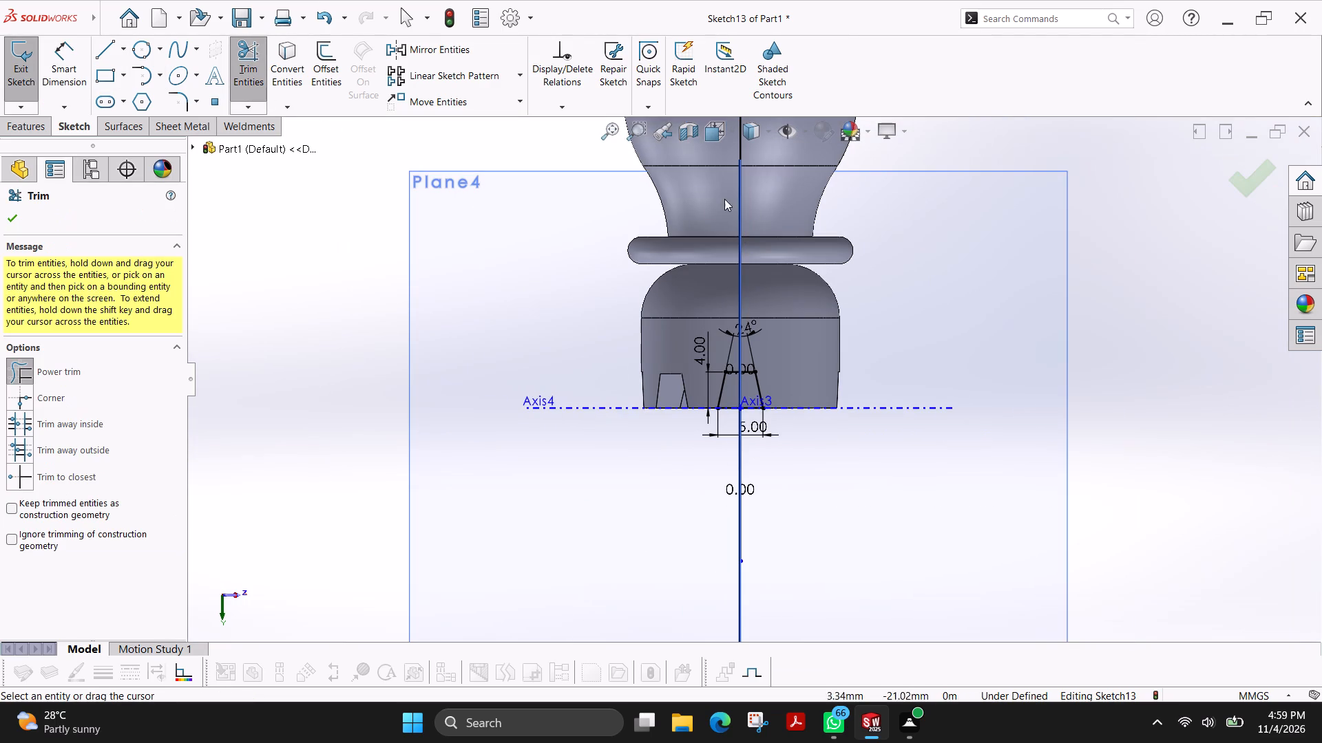
left_click_drag(724, 199, 716, 206)
scroll(796, 314, "down", 5)
scroll(715, 442, "down", 2)
scroll(611, 543, "up", 2)
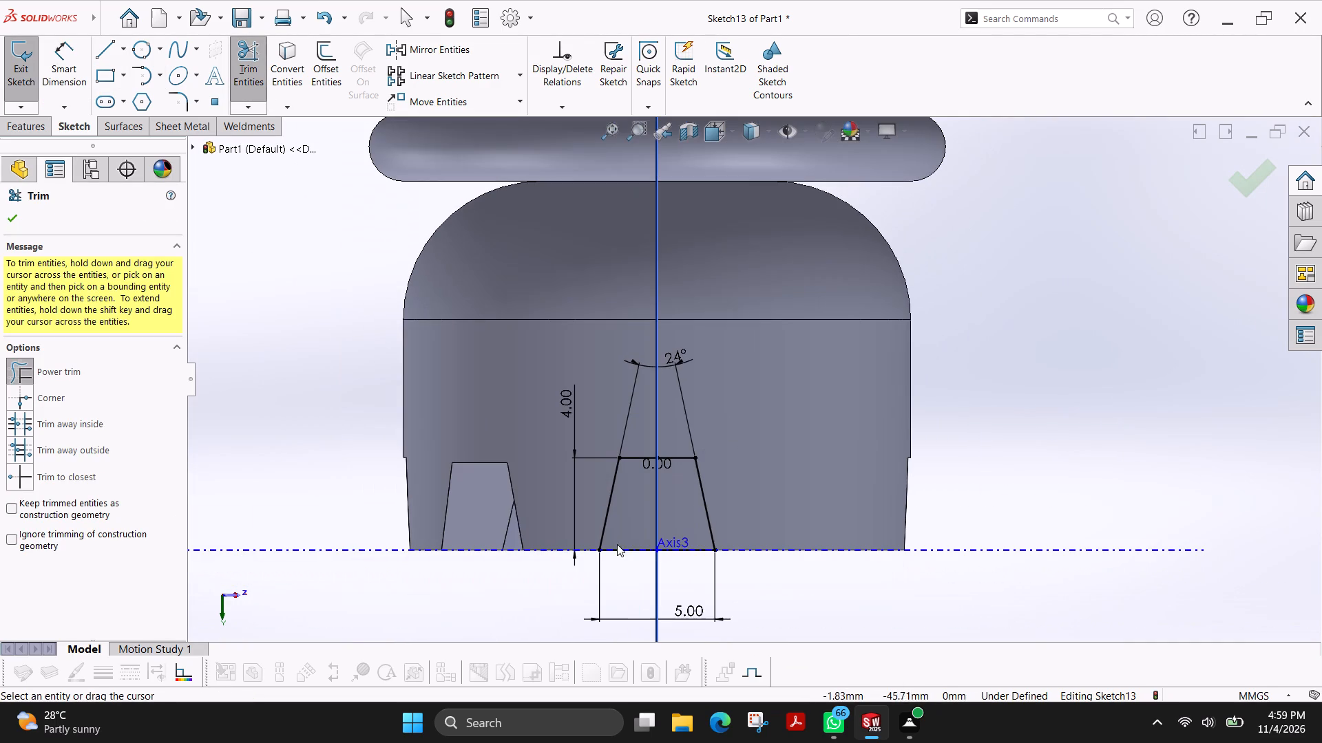
left_click_drag(739, 588, 614, 595)
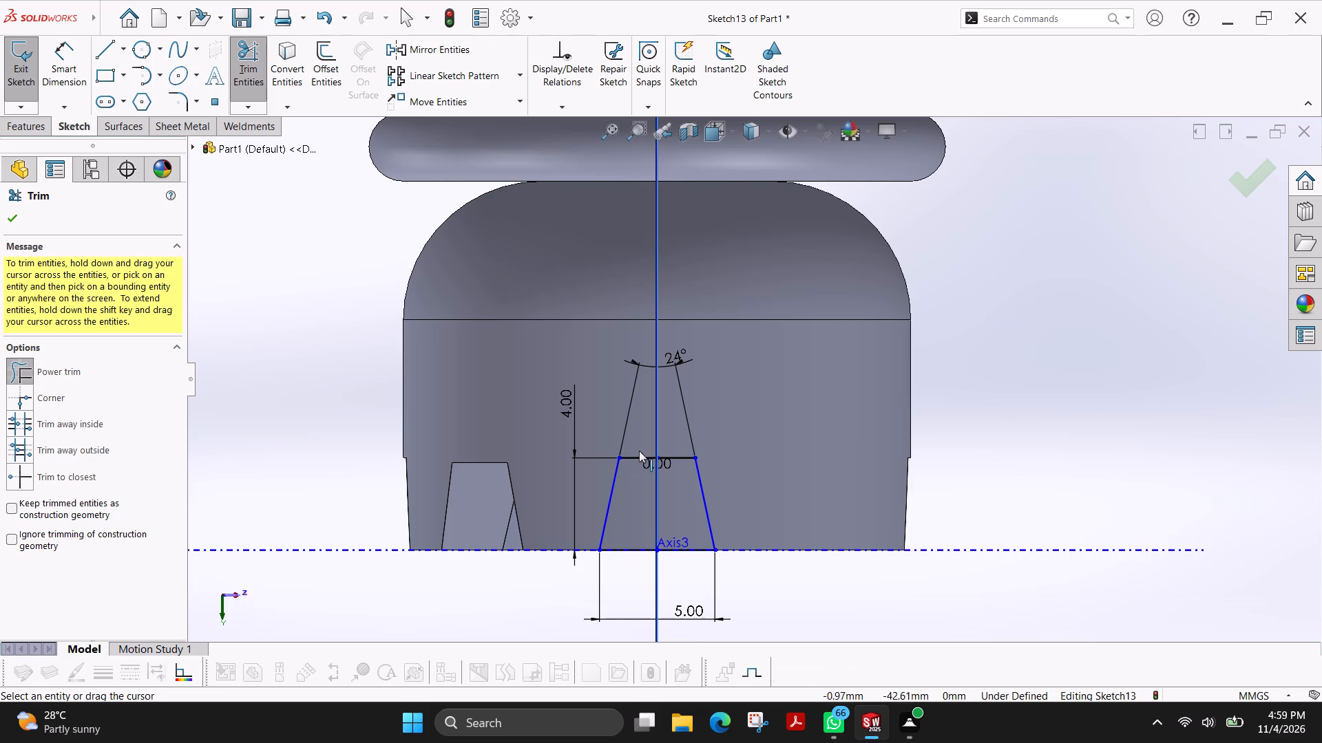
left_click_drag(706, 370, 620, 384)
left_click(3, 216)
Cut-extrude the trapezoid contour through the rook's head, using Mid Plane with a depth of 70 mm.
left_click(36, 134)
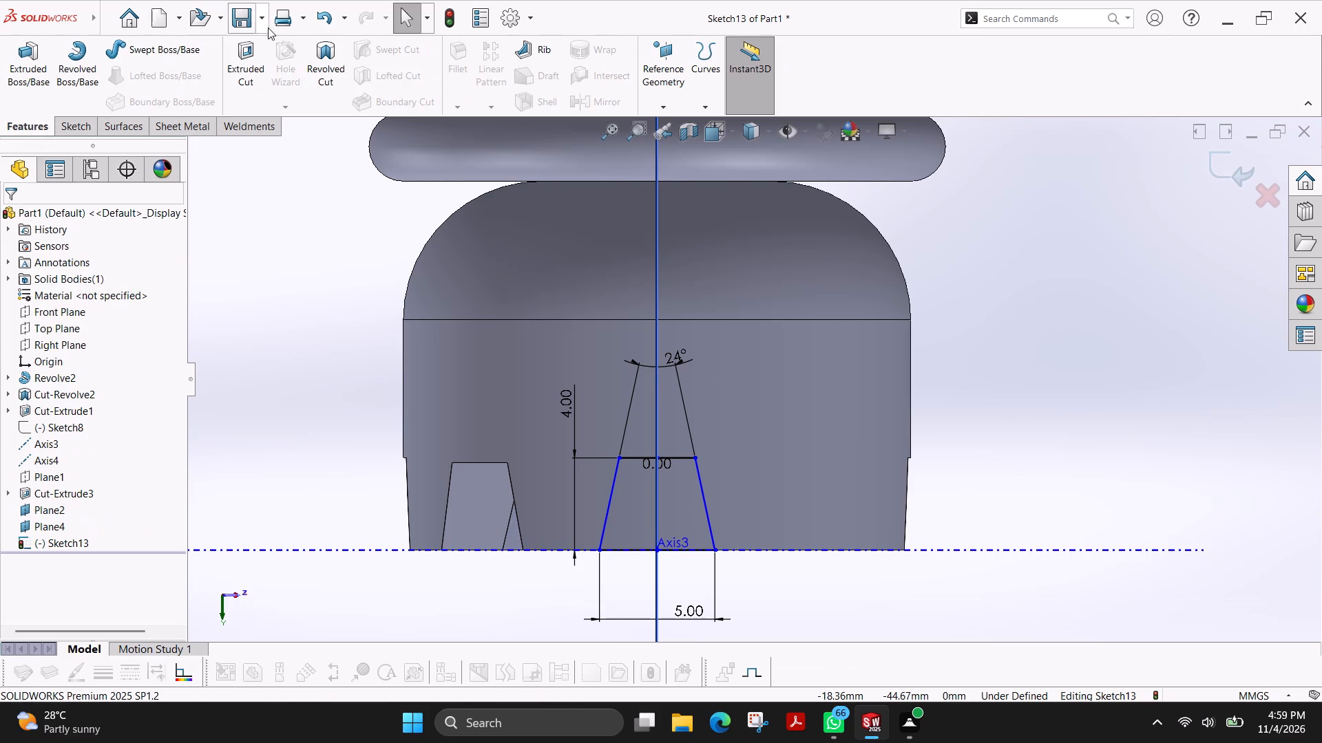
left_click(236, 74)
scroll(433, 413, "up", 1)
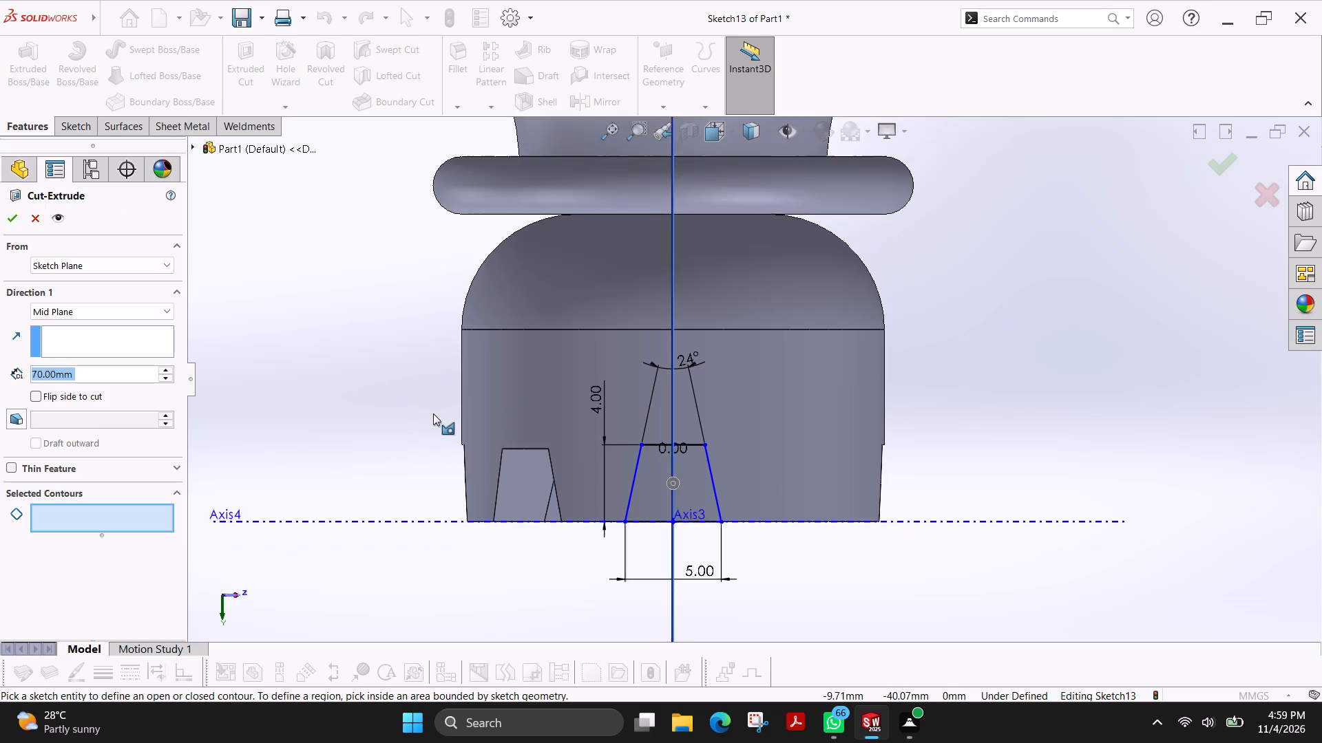
scroll(433, 413, "up", 2)
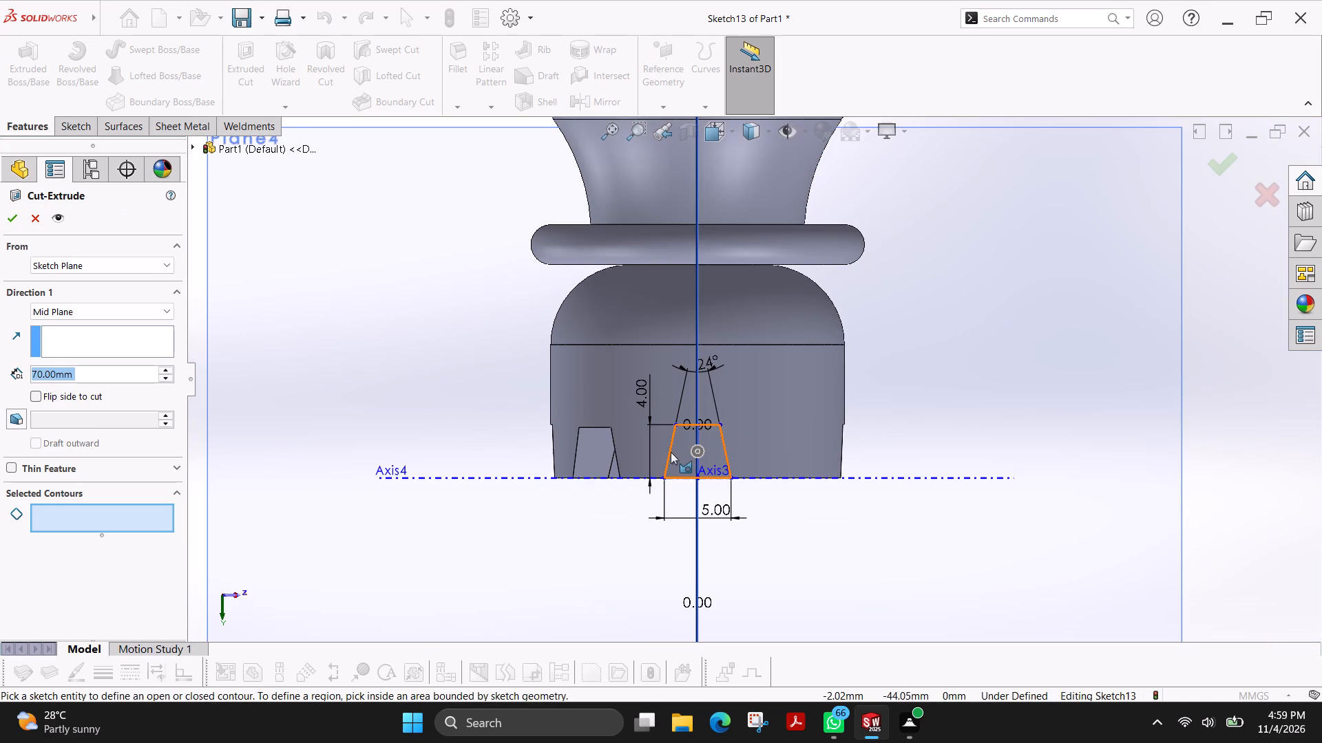
left_click(671, 452)
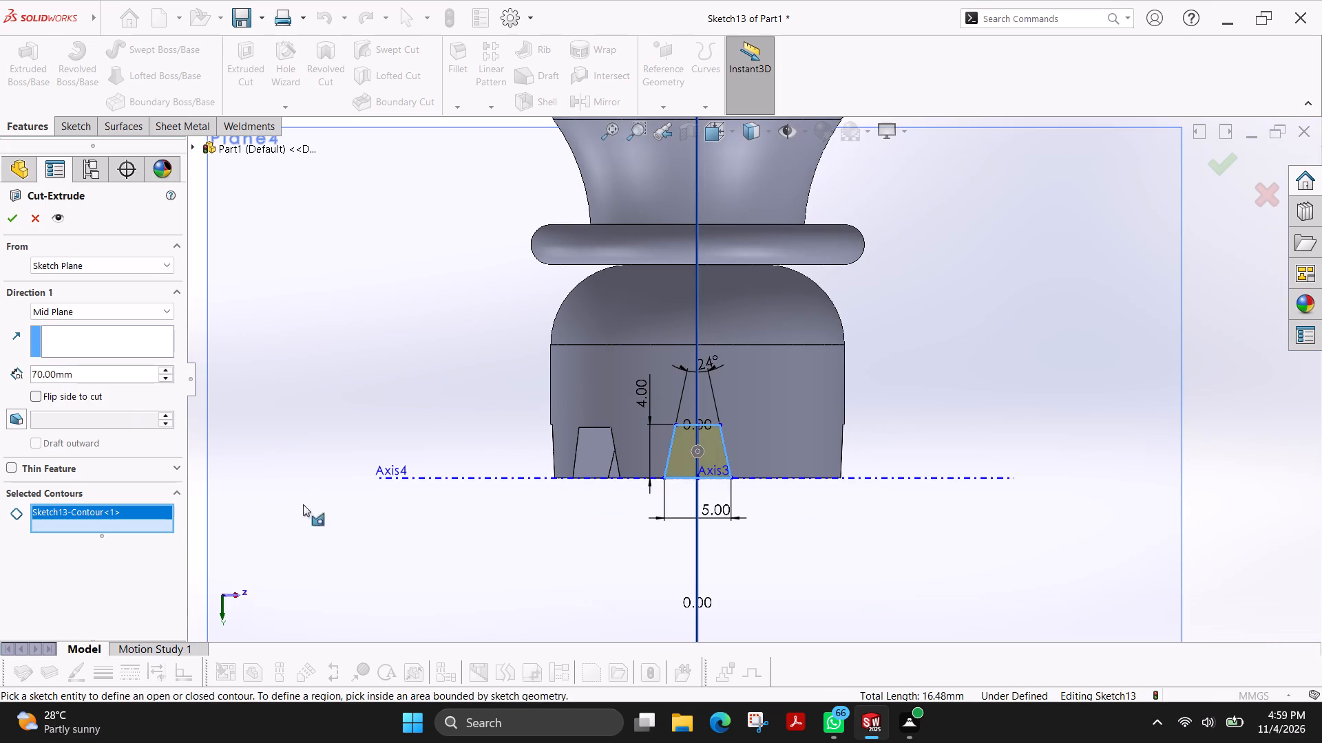
middle_click_drag(423, 510, 459, 407)
left_click(8, 221)
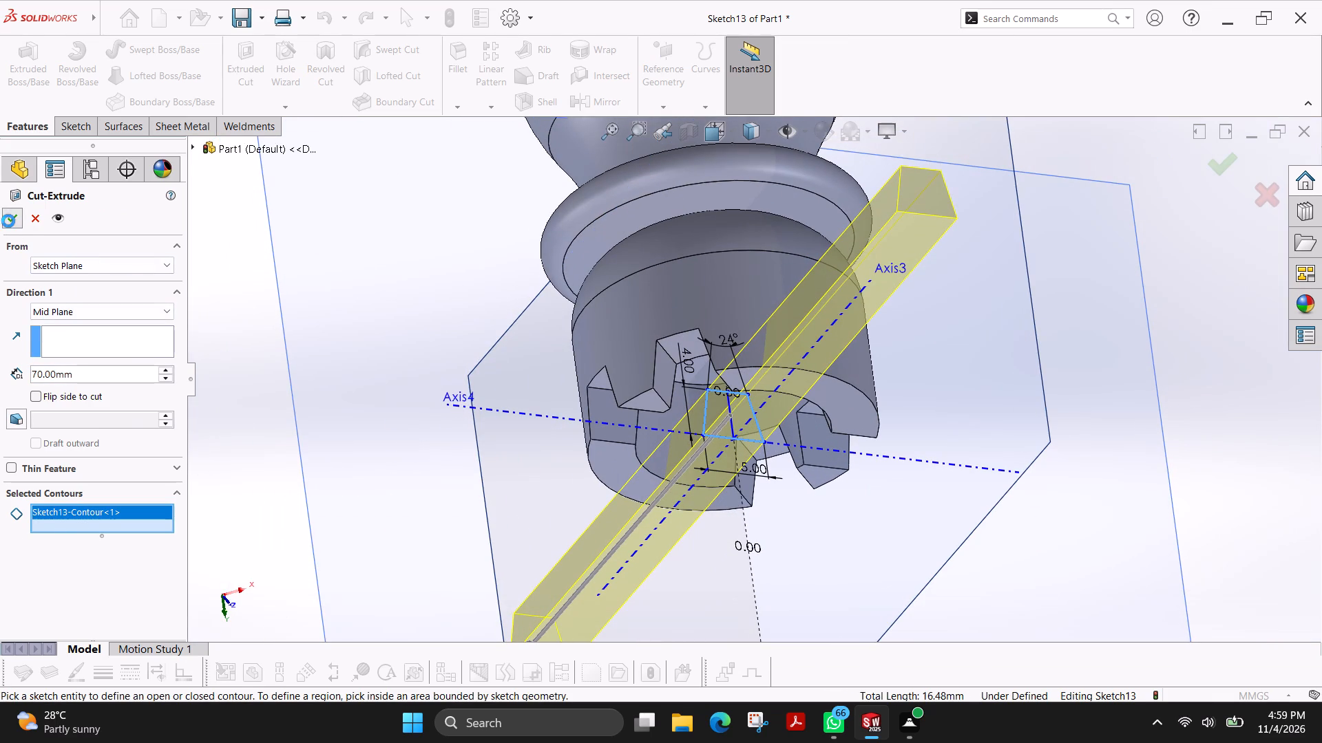
Hide Plane2, Plane4, Axis4 and Axis3 so that only the rook body is displayed.
middle_click_drag(848, 508, 885, 155)
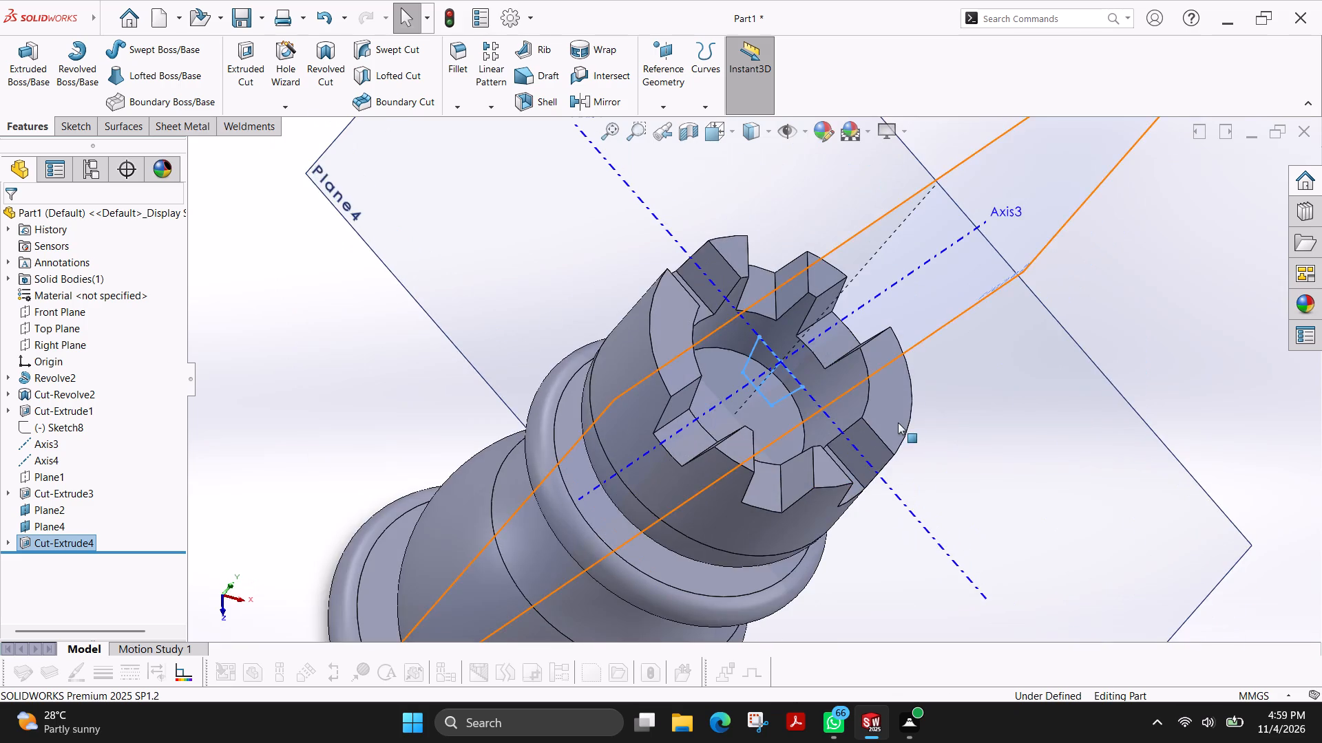
middle_click_drag(897, 417, 825, 219)
scroll(881, 393, "up", 6)
middle_click_drag(707, 384, 697, 382)
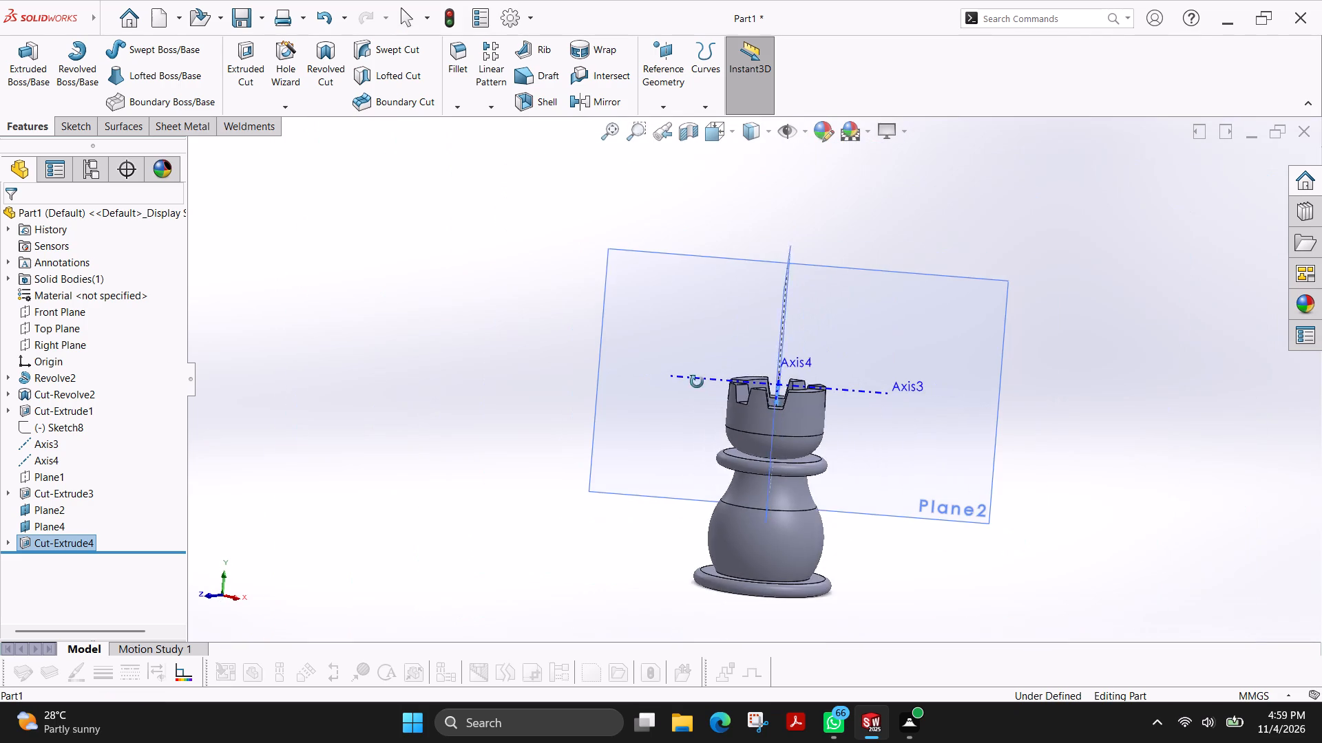
middle_click_drag(697, 382, 633, 401)
key("Escape")
key("Escape")
right_click(826, 320)
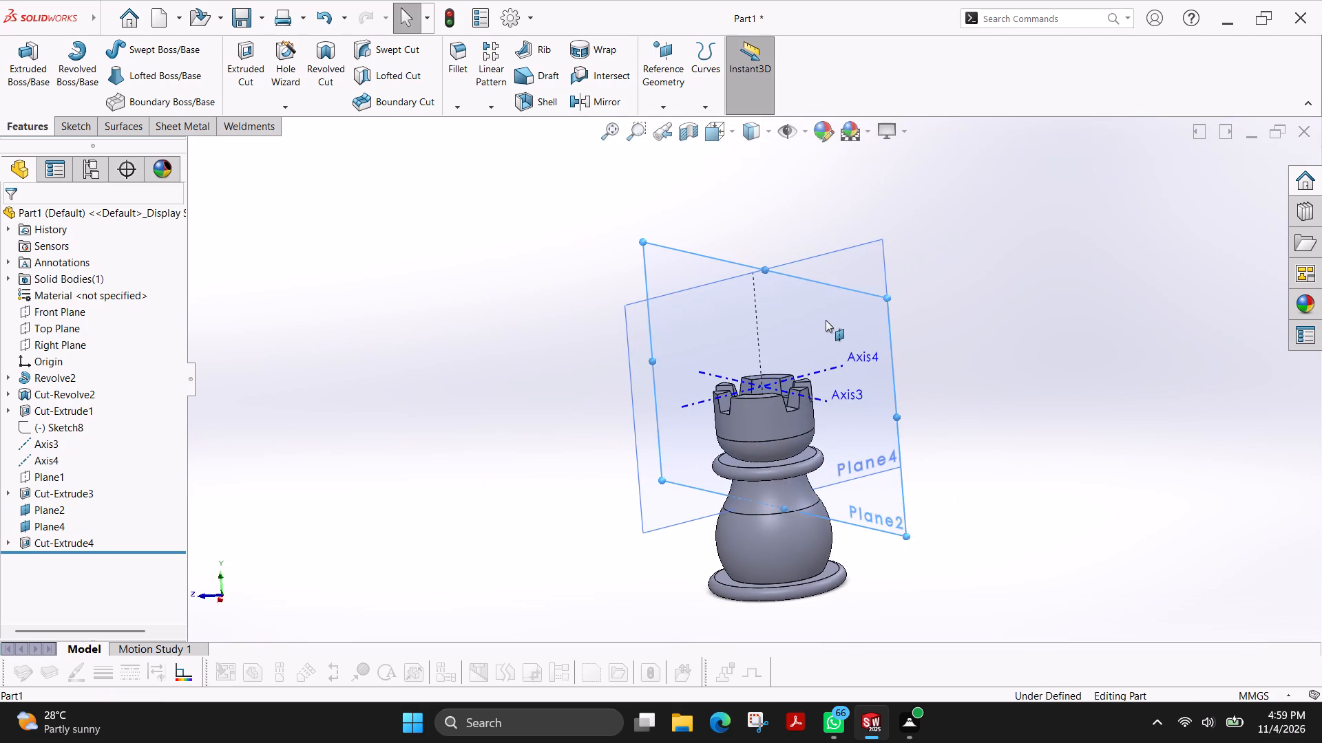
left_click(879, 304)
right_click(848, 292)
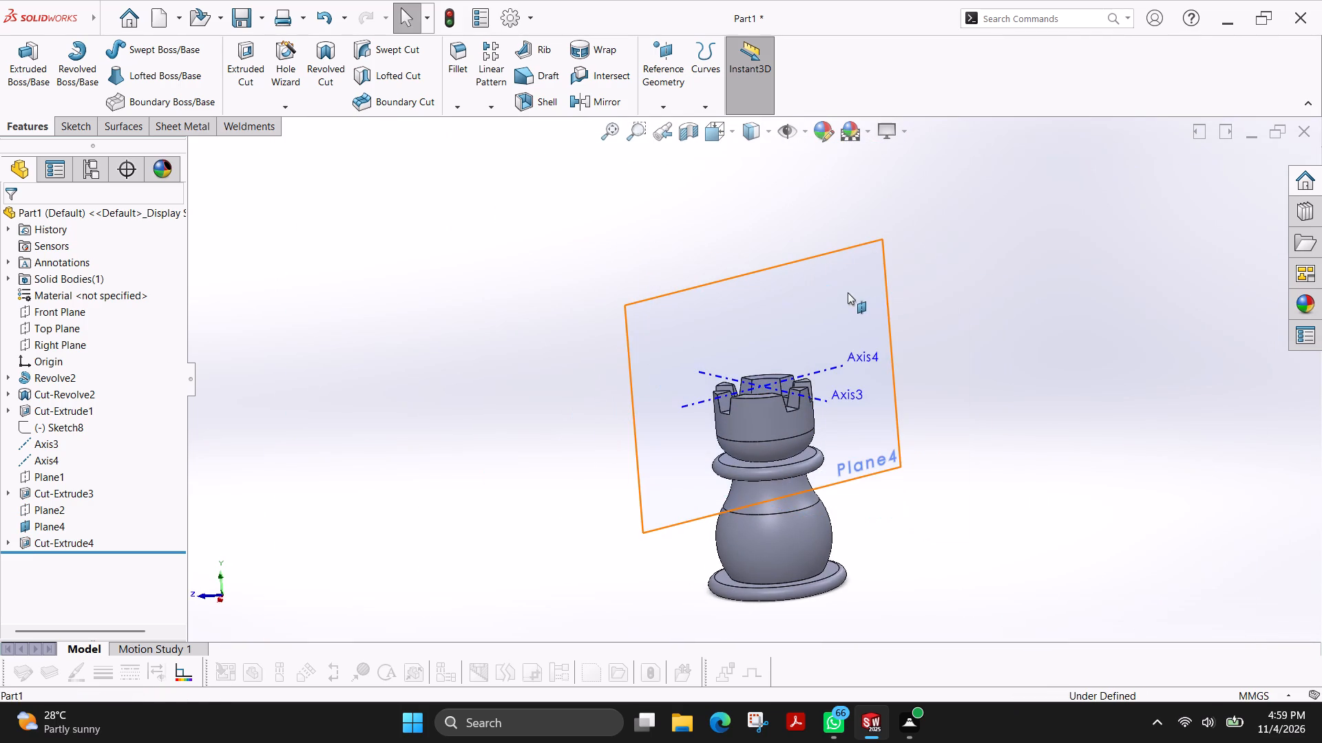
left_click(911, 268)
right_click(841, 359)
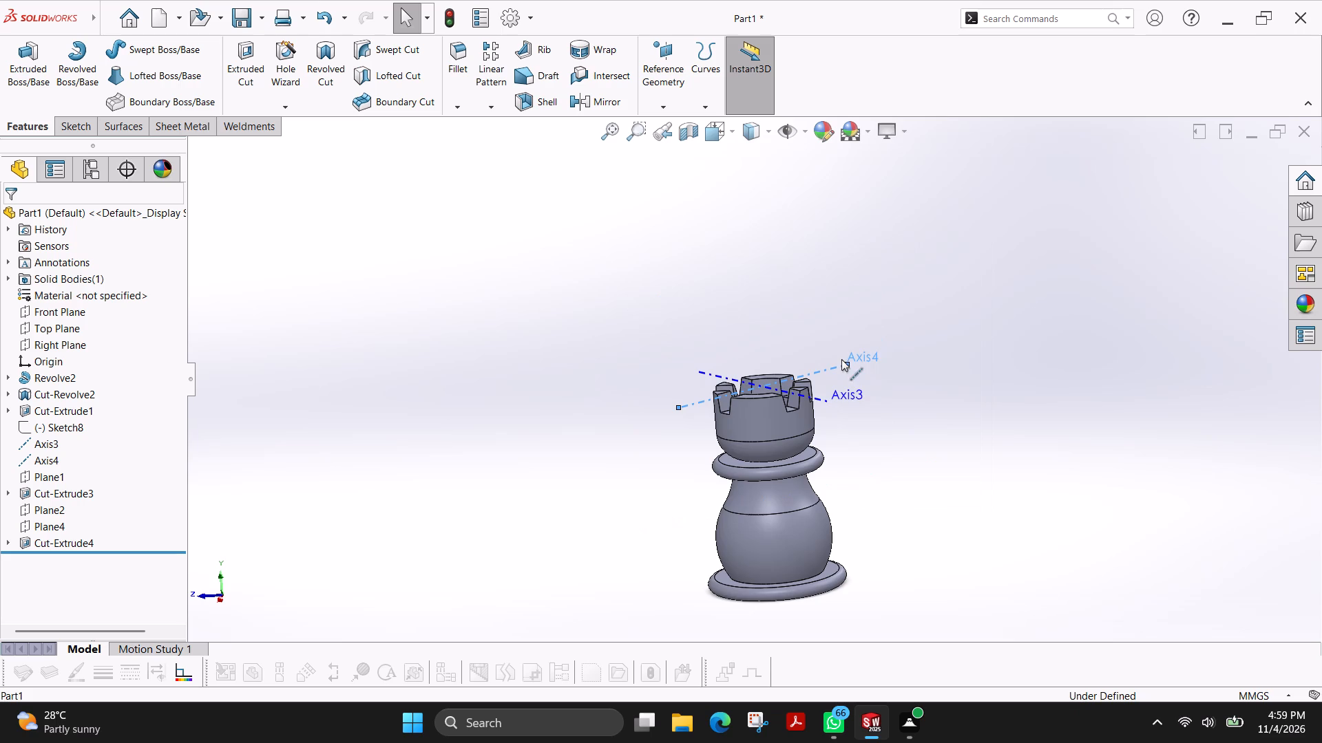
left_click(878, 344)
right_click(841, 400)
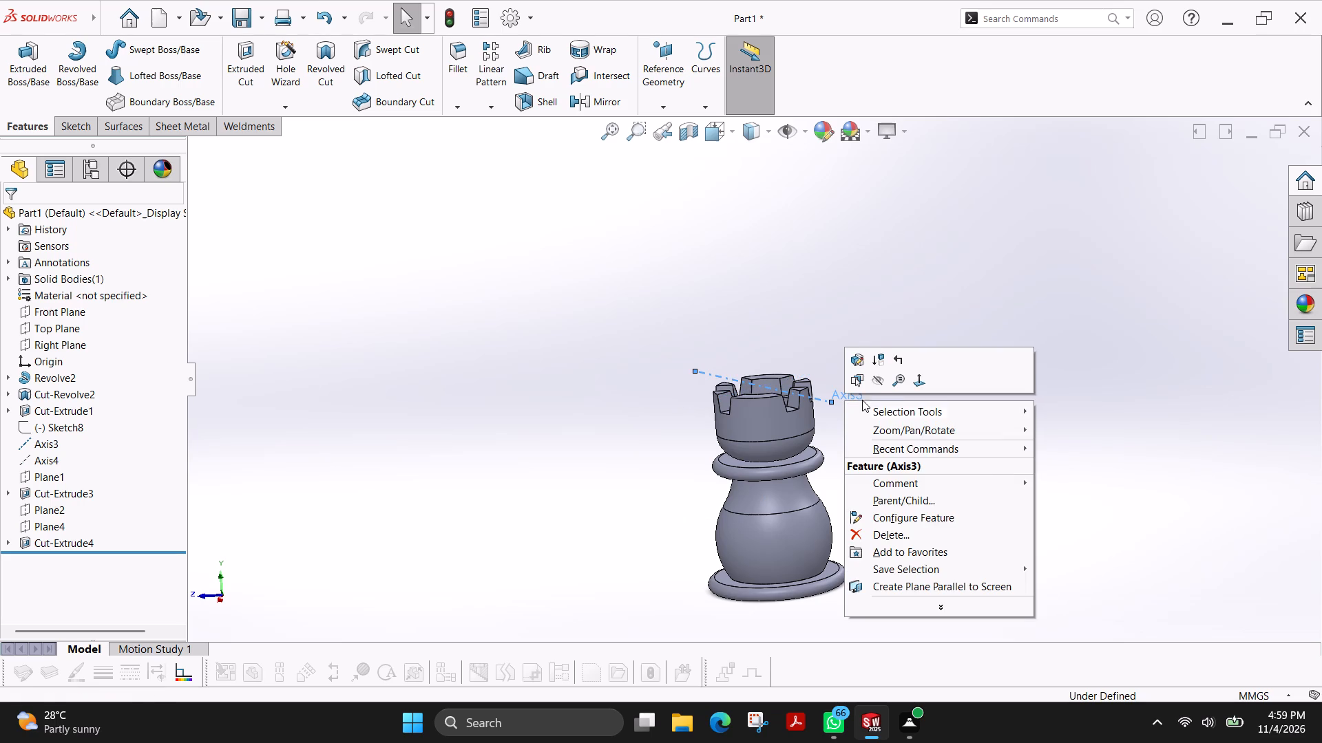
left_click(874, 387)
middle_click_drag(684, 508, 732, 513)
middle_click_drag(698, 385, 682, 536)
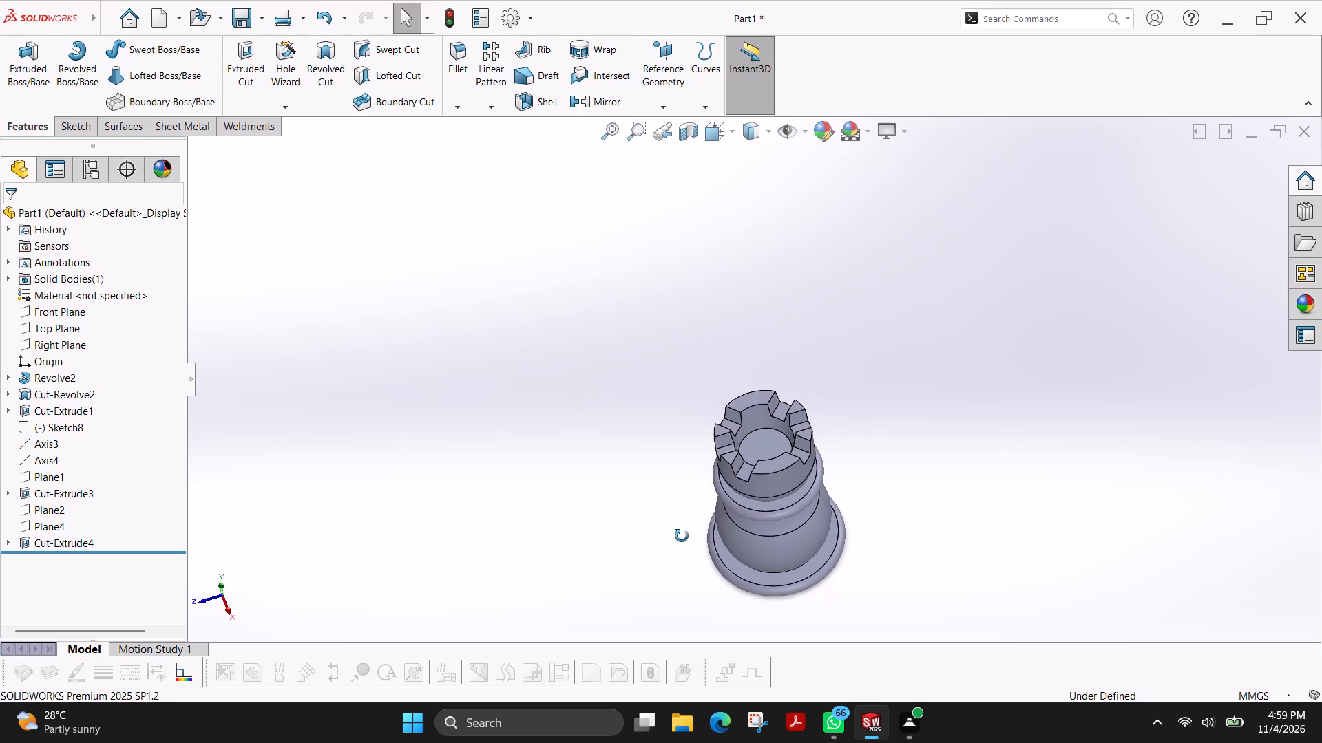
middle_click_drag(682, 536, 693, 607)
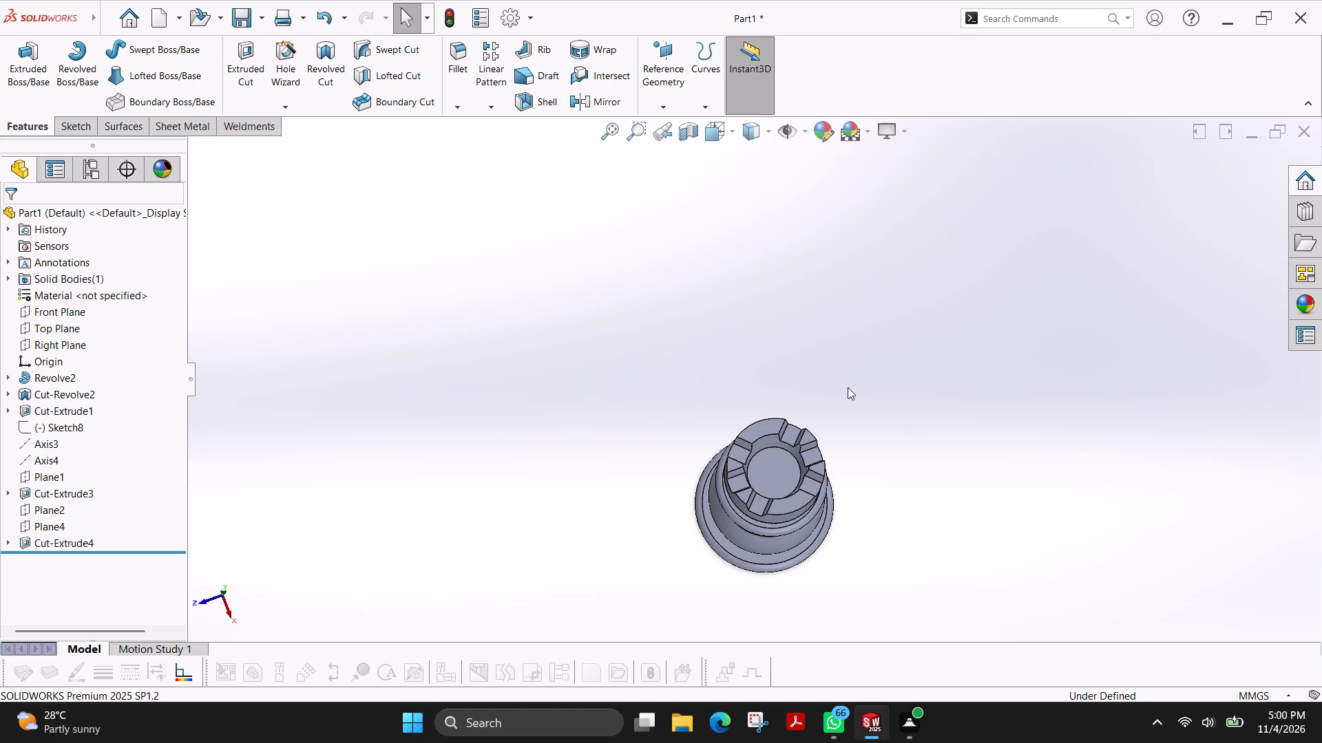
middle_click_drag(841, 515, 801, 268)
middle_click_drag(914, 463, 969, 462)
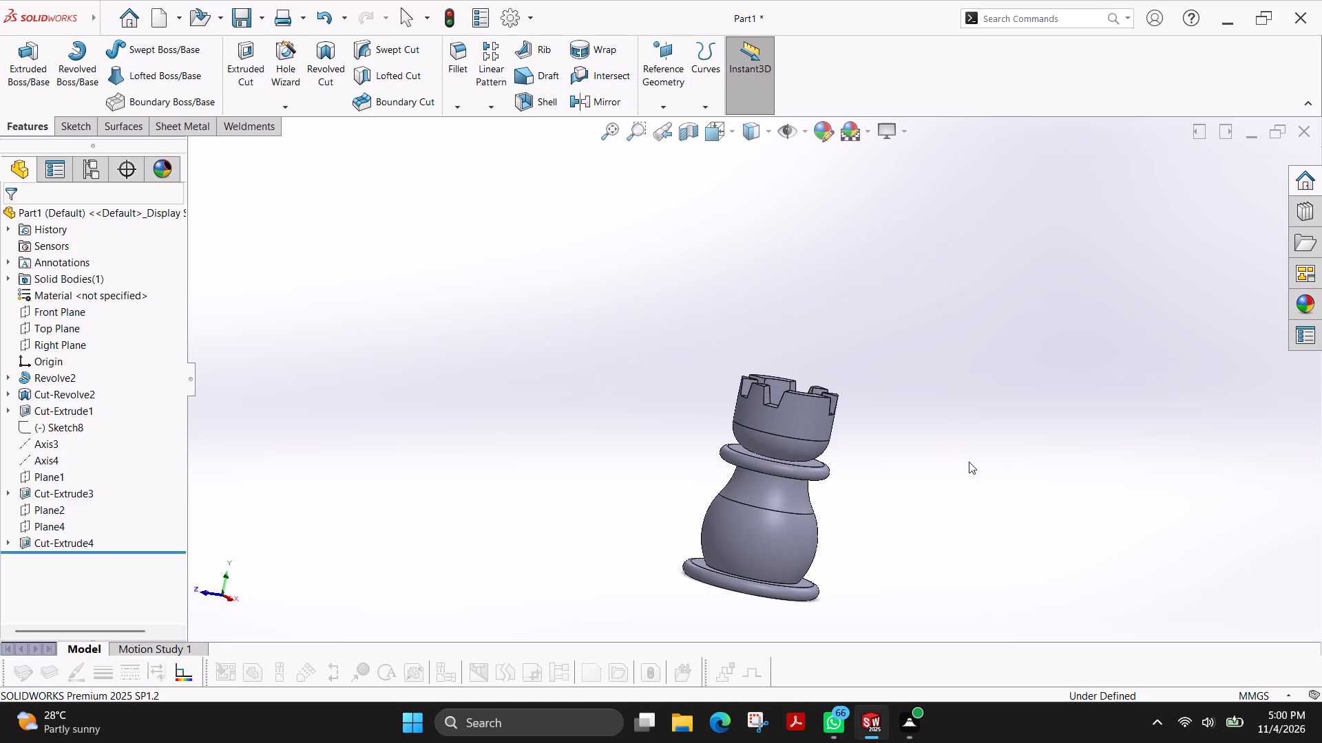
Save the part as fujiPart170 in the solidworks folder inside Desktop > fuji drawing file.
key("ctrl+s")
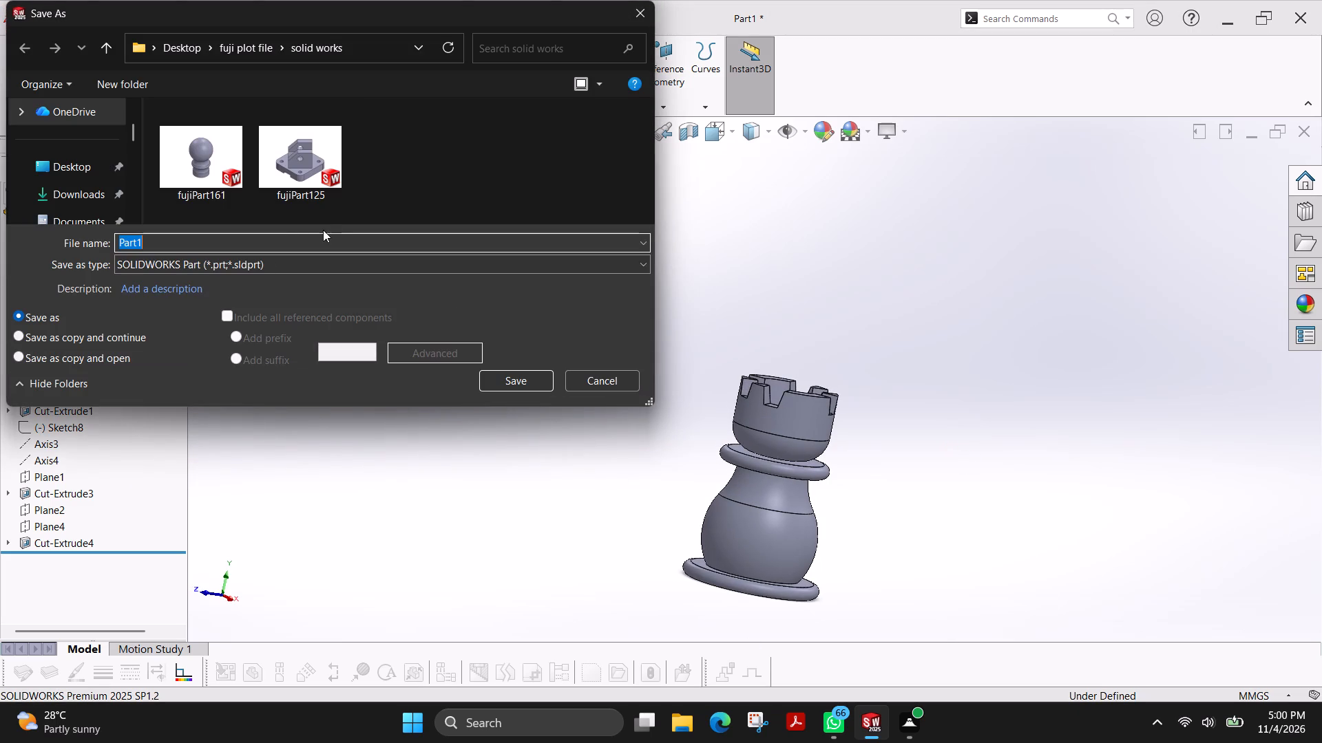
left_click(176, 61)
double_click(230, 169)
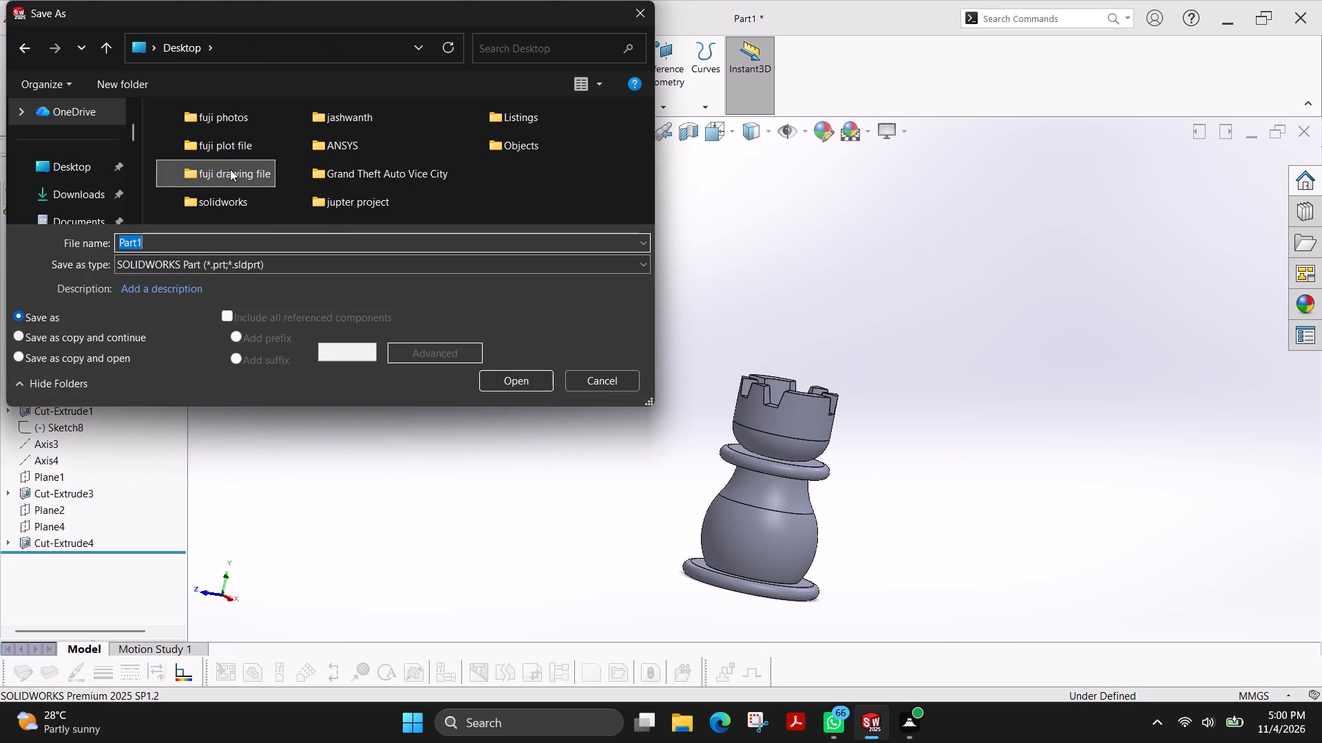
double_click(244, 127)
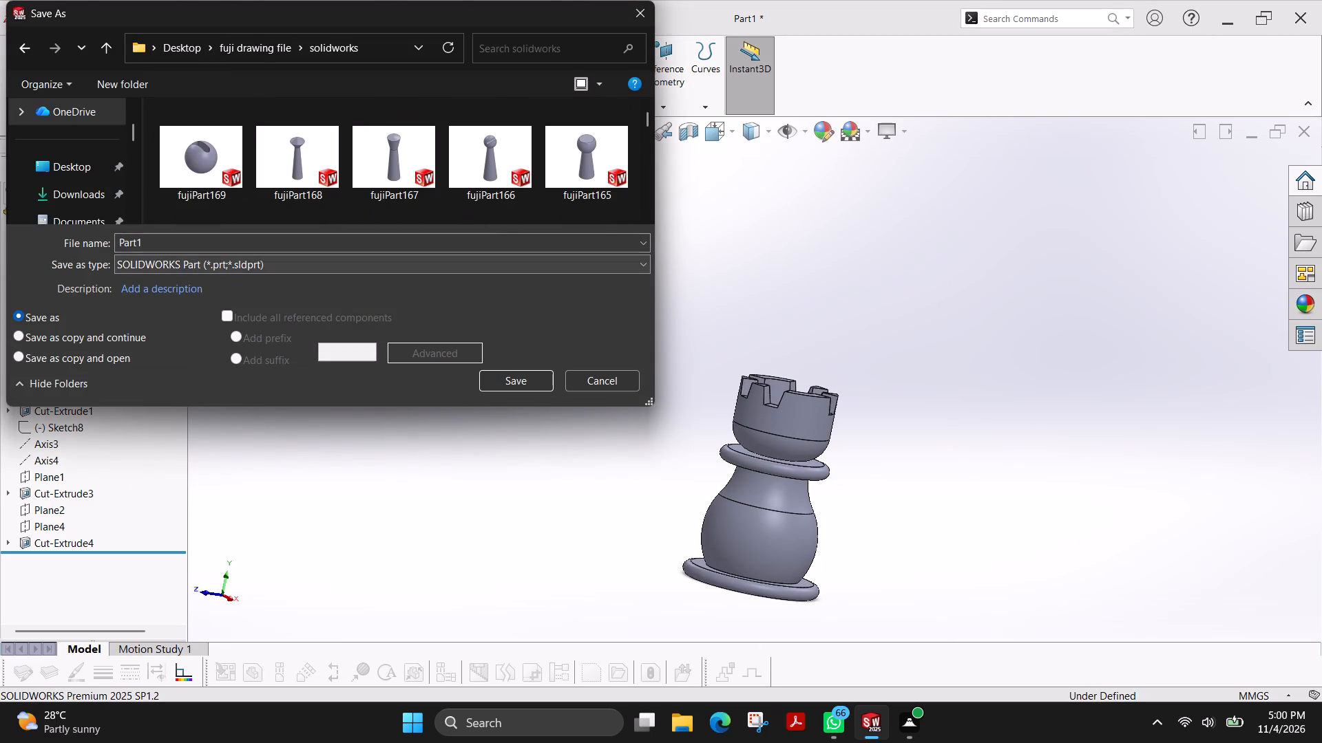
left_click(212, 246)
key("Right")
key("BackSpace")
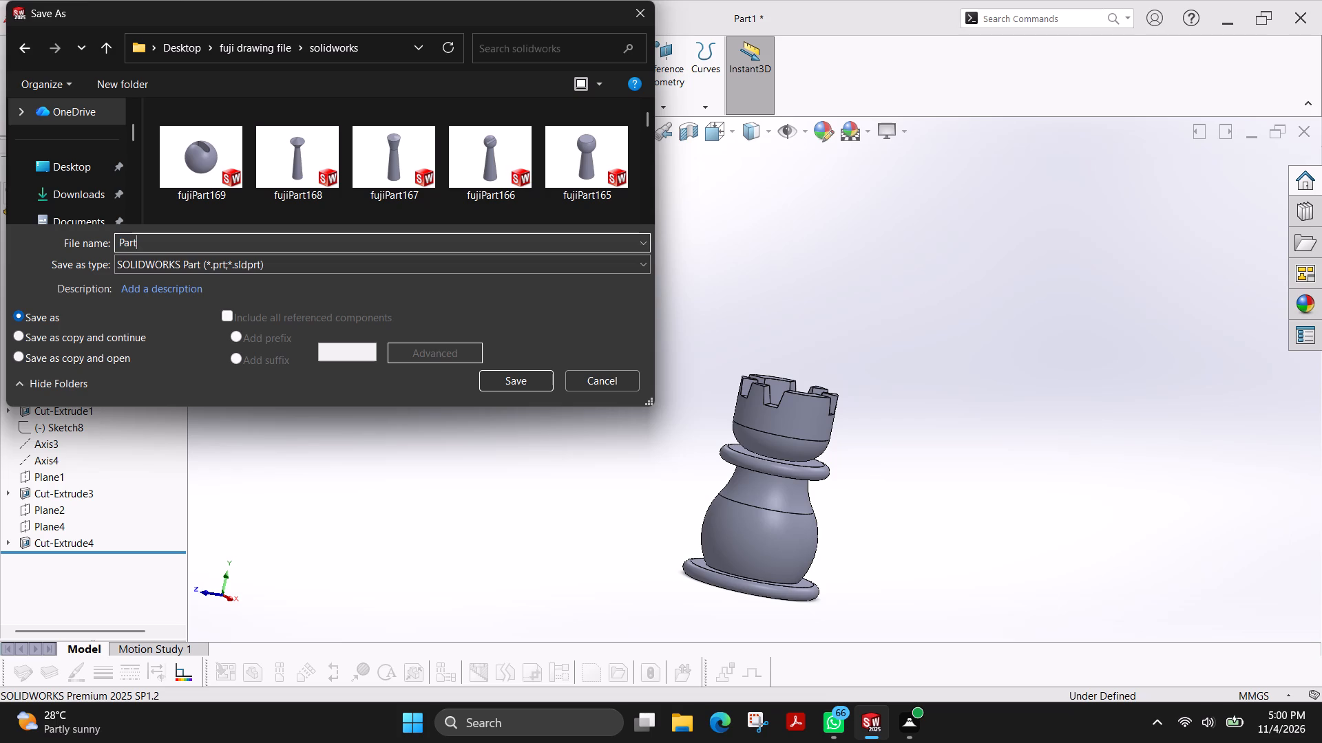
type("1700")
key("BackSpace")
key("Left")
key("Left")
key("Left")
key("Left")
key("Left")
key("Left")
key("Left")
key("Left")
key("Left")
key("Left")
key("Left")
type("fuji")
left_click(532, 387)
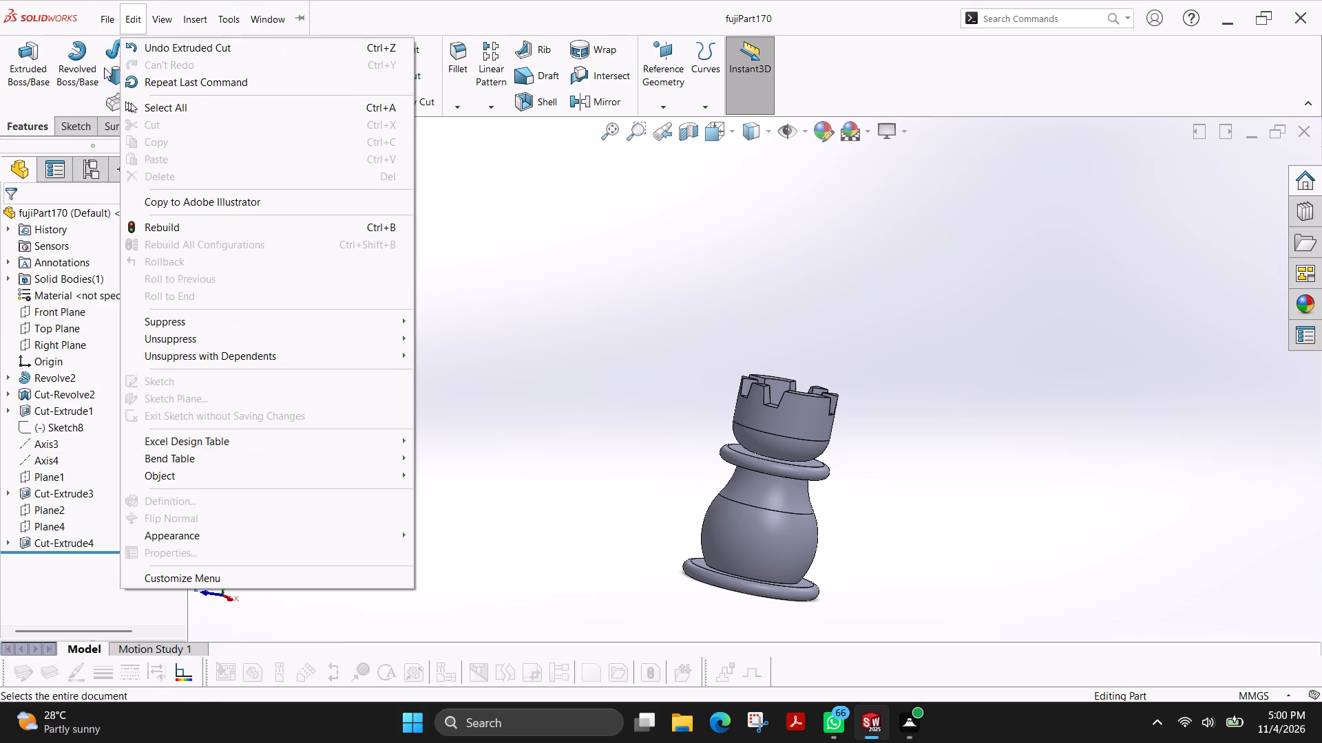
Save the part in Adobe PDF format as fujiPart170 in Desktop > fuji plot file > solid works.
left_click(145, 200)
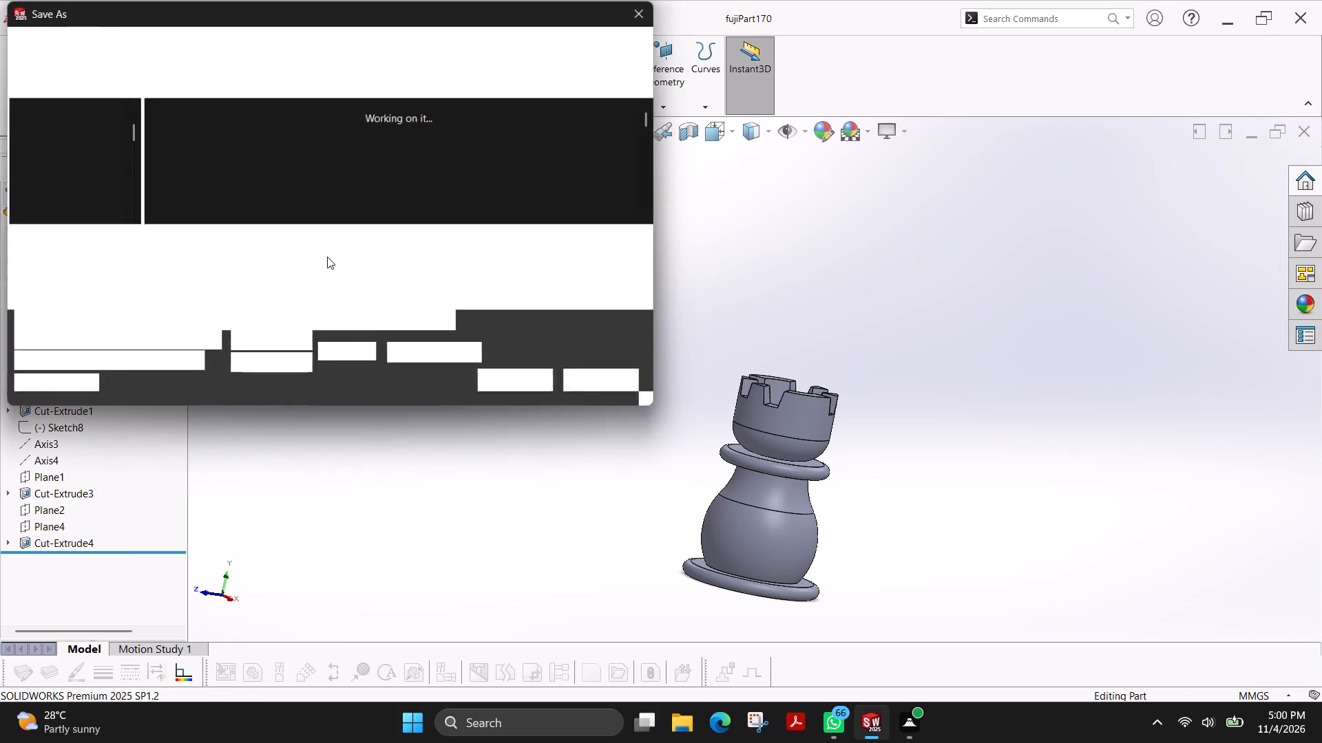
left_click(185, 53)
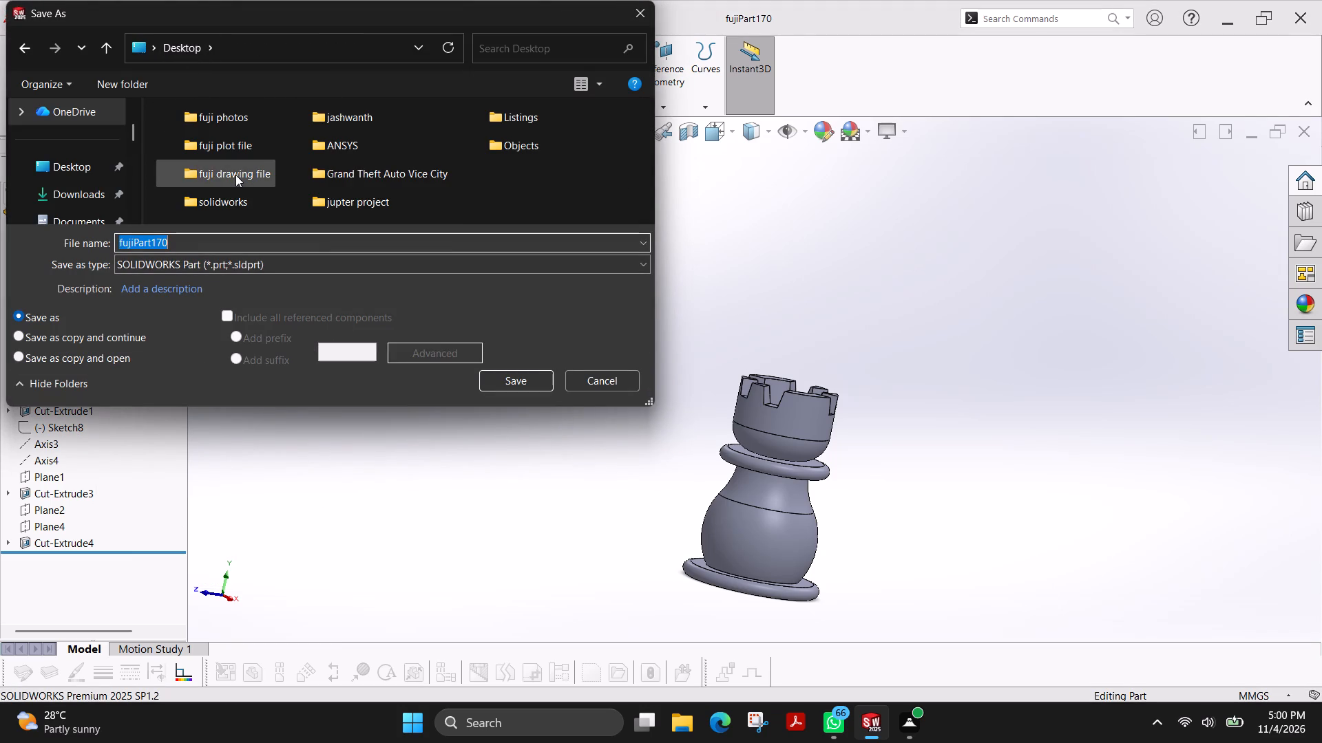
double_click(231, 144)
double_click(209, 138)
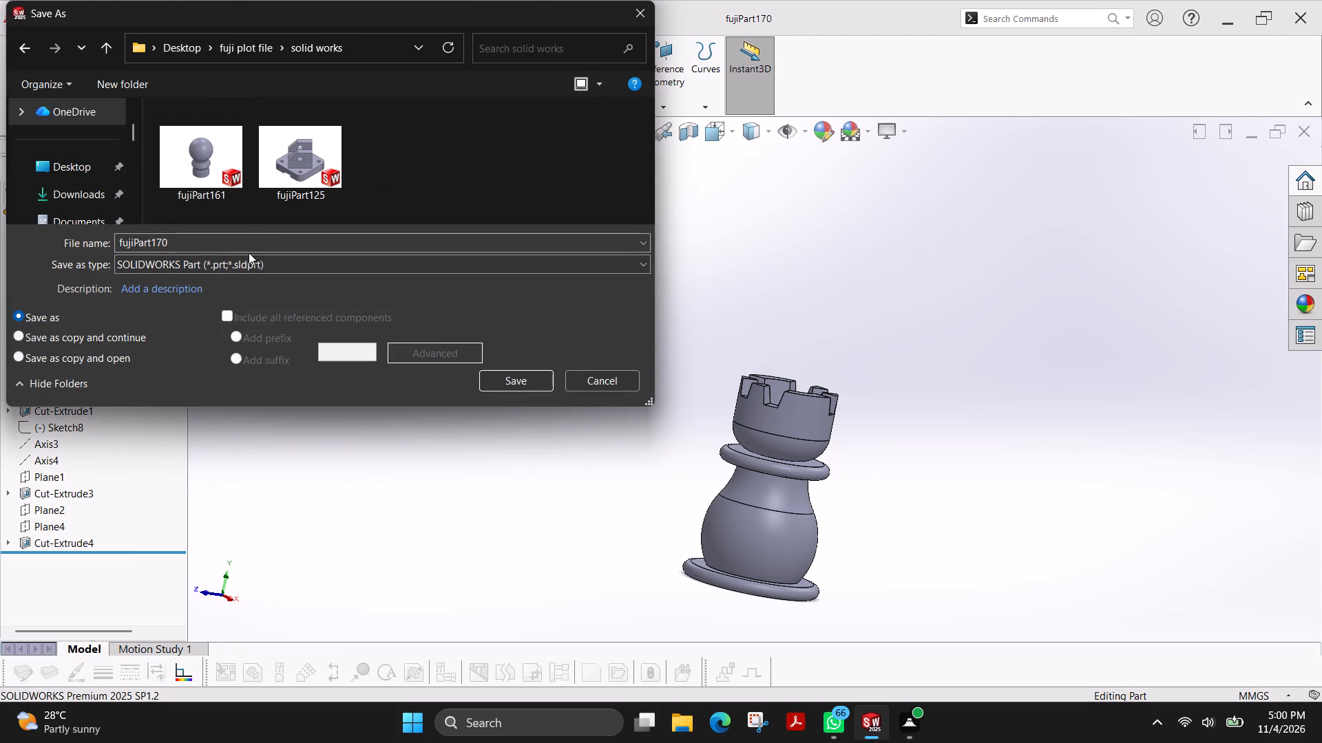
left_click(207, 266)
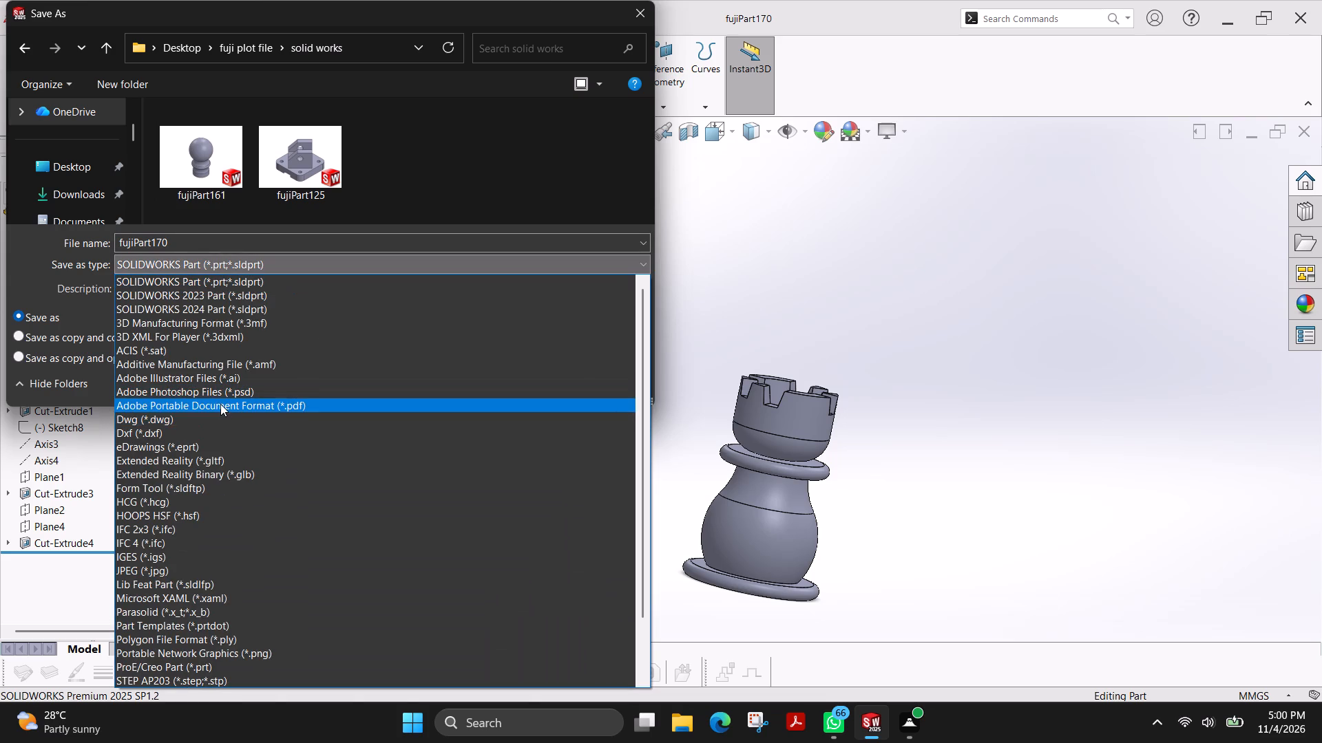
left_click(220, 404)
left_click(527, 409)
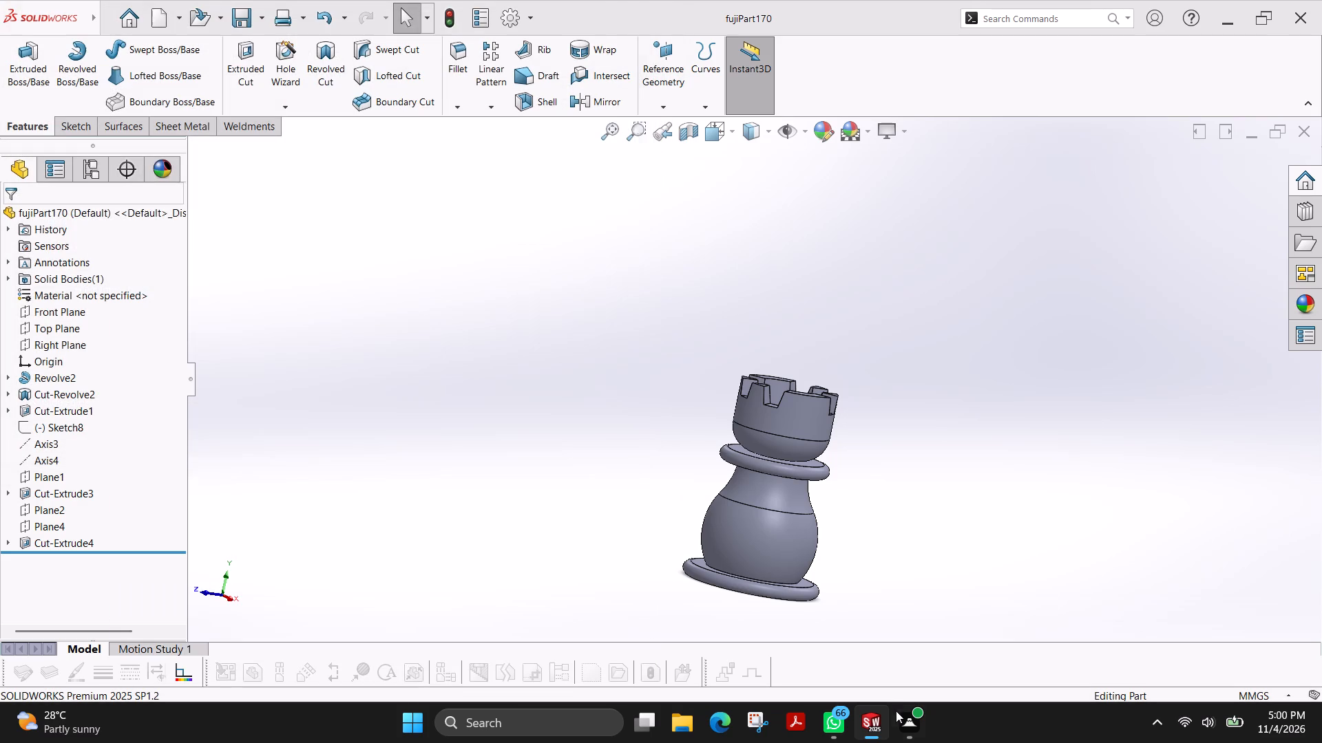